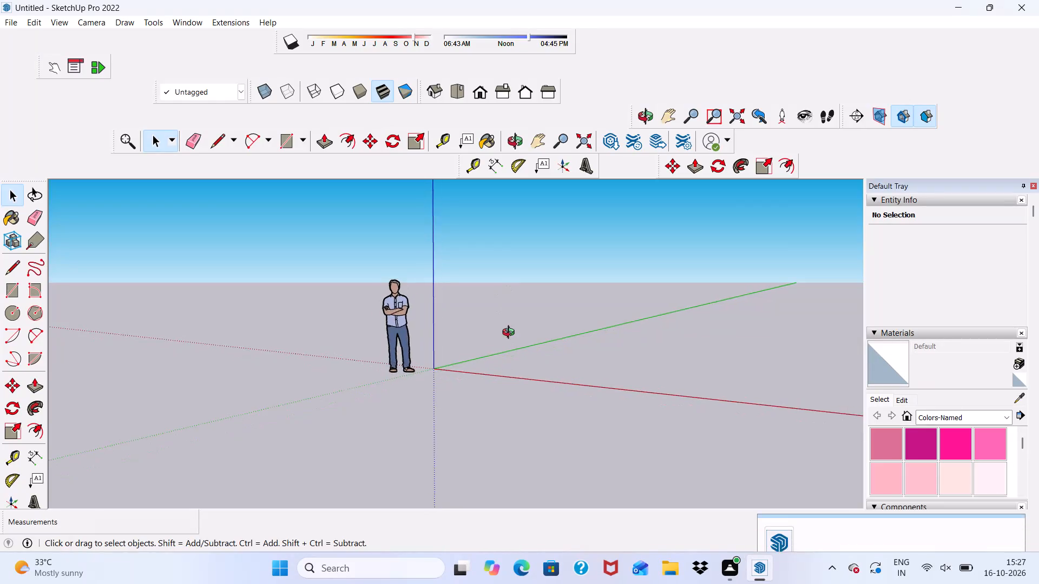
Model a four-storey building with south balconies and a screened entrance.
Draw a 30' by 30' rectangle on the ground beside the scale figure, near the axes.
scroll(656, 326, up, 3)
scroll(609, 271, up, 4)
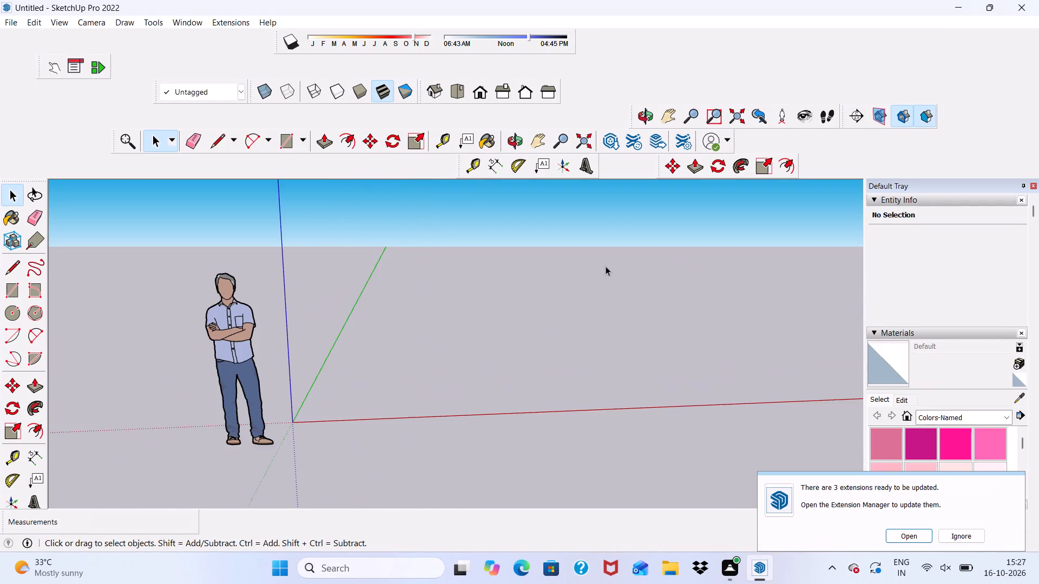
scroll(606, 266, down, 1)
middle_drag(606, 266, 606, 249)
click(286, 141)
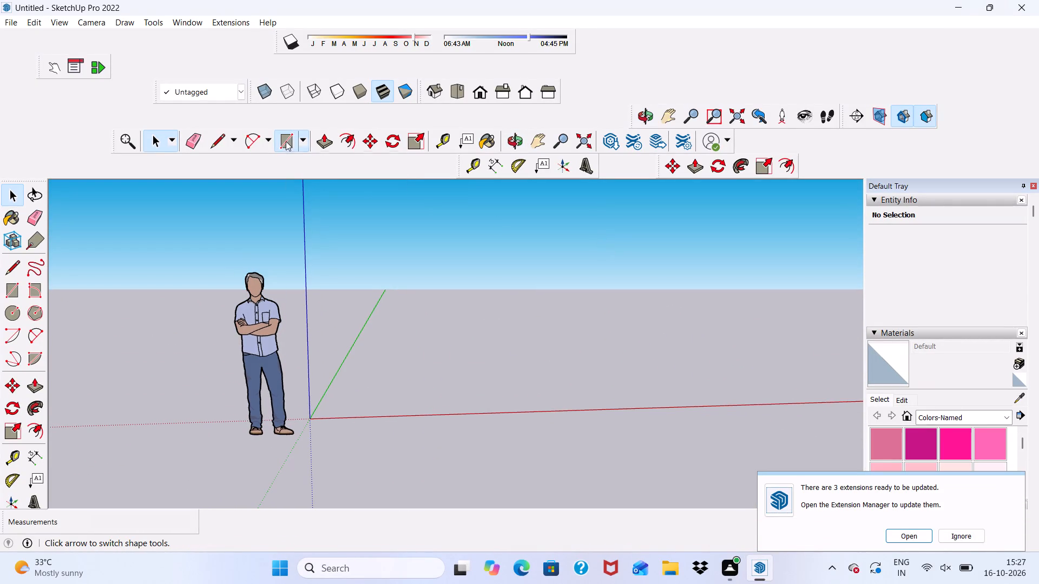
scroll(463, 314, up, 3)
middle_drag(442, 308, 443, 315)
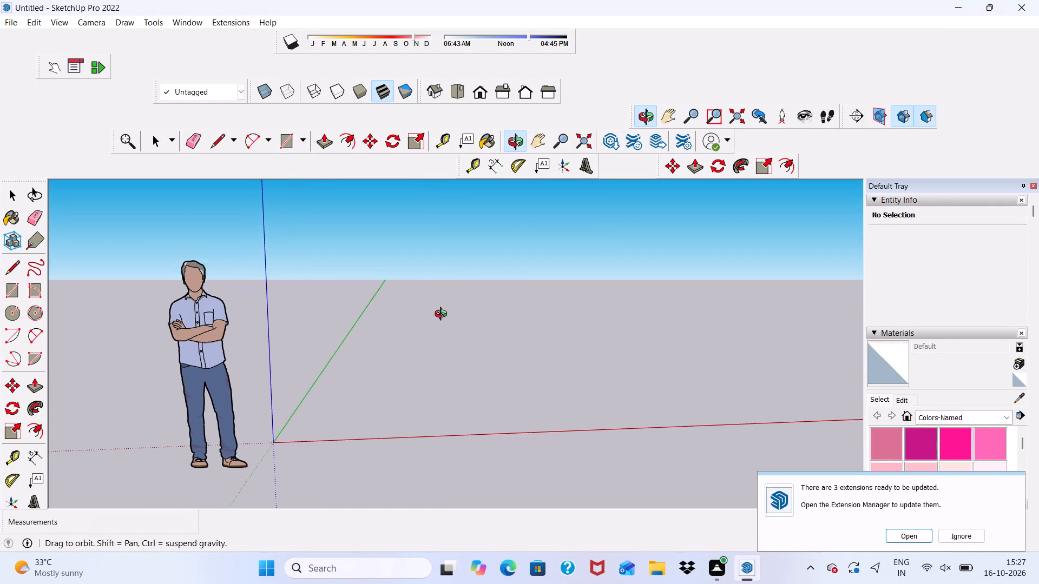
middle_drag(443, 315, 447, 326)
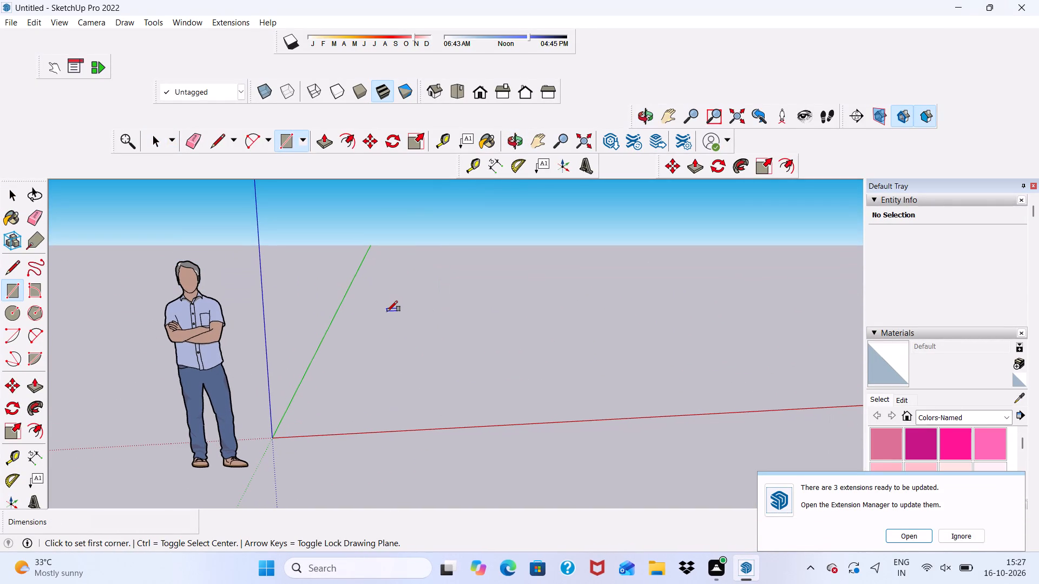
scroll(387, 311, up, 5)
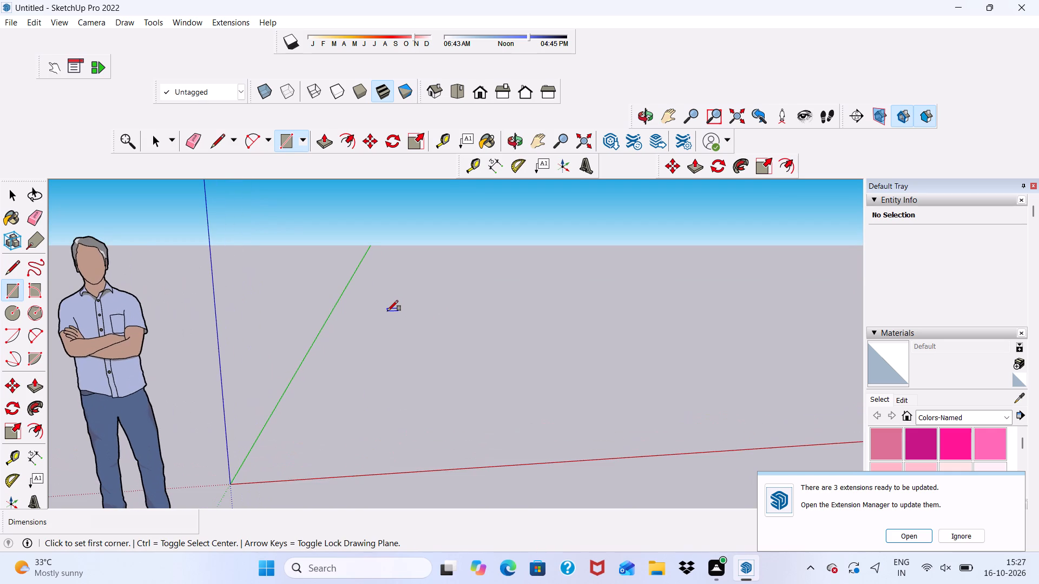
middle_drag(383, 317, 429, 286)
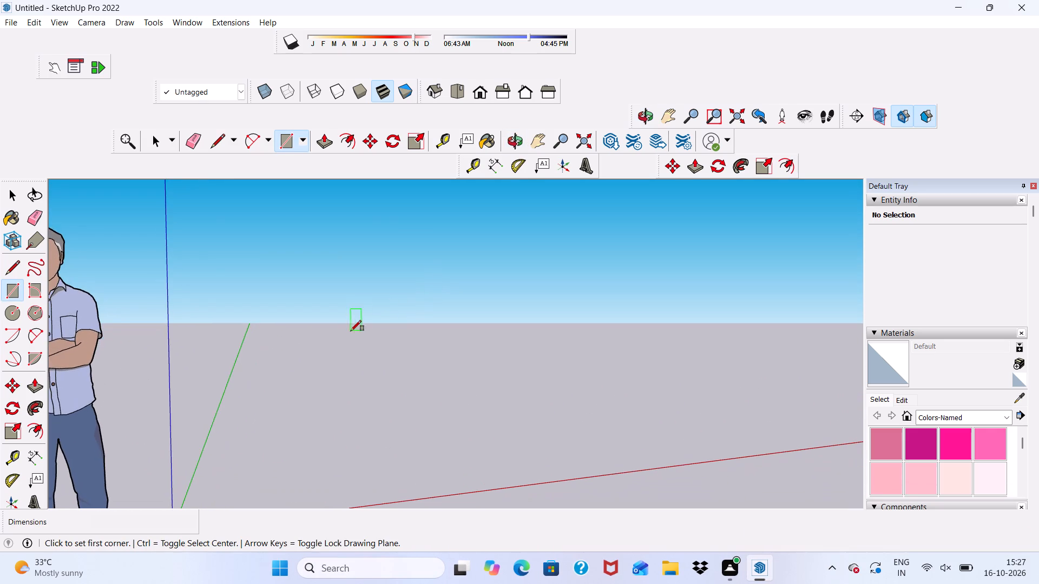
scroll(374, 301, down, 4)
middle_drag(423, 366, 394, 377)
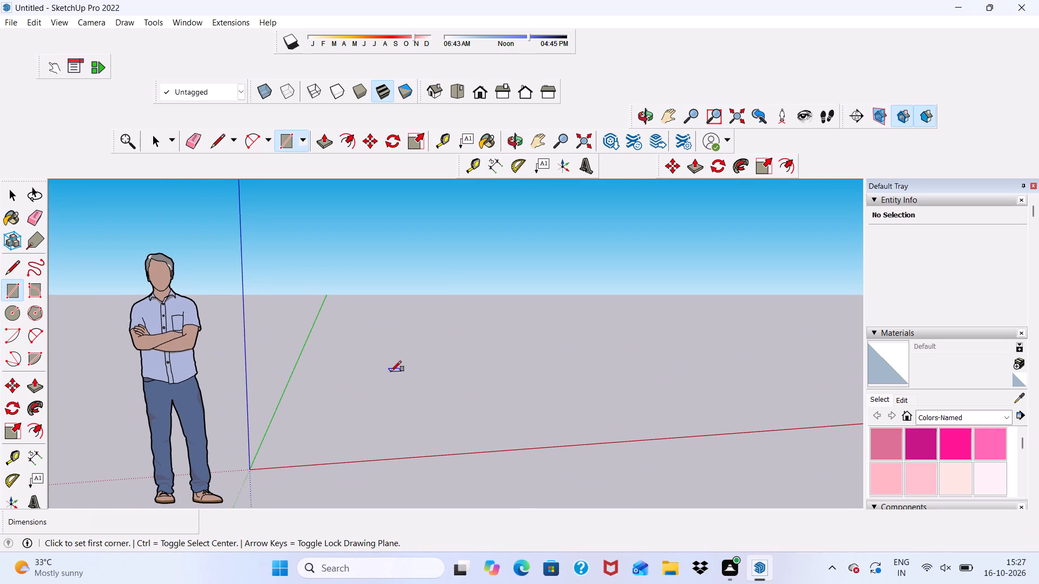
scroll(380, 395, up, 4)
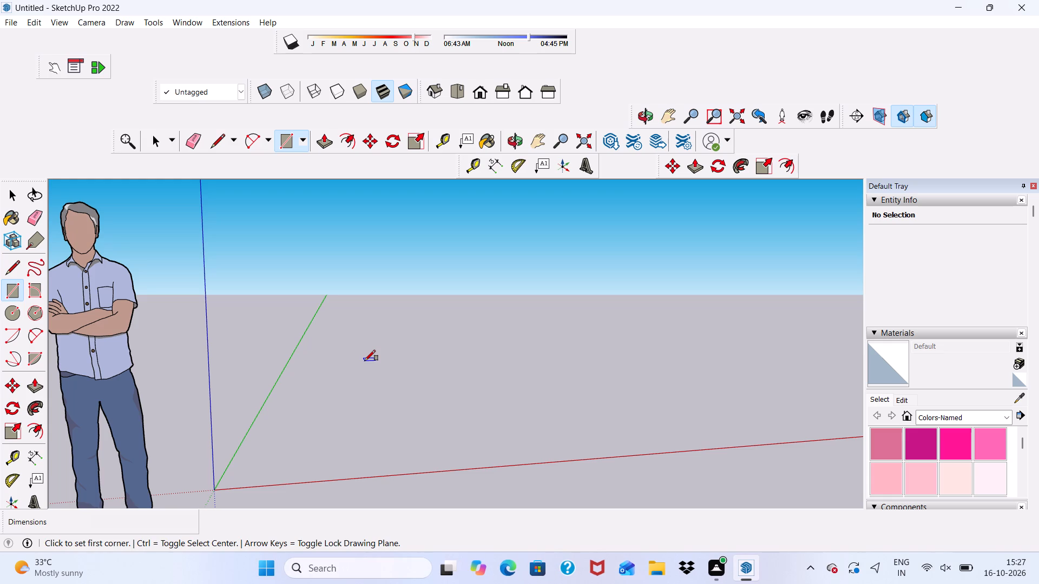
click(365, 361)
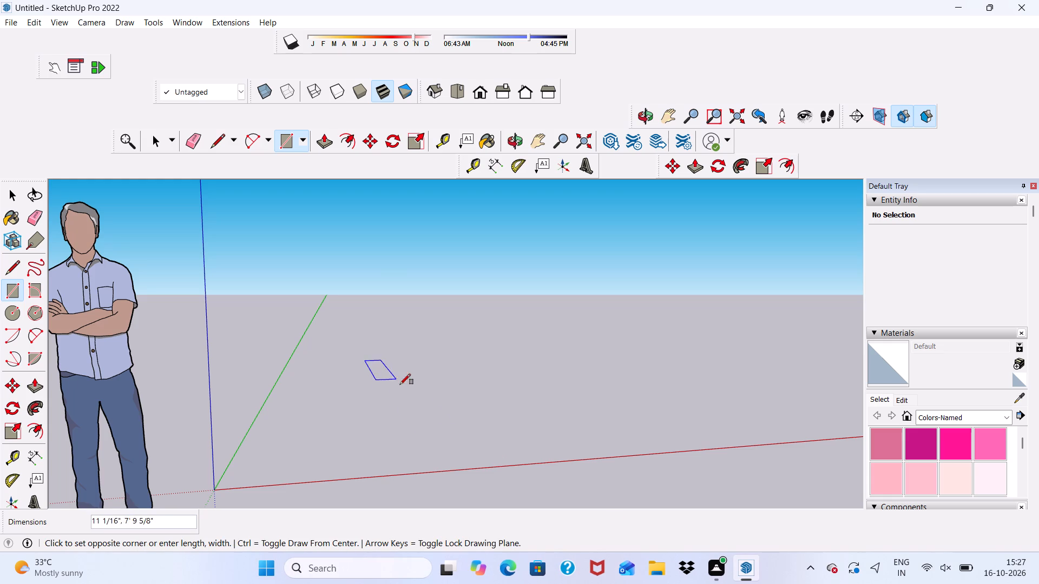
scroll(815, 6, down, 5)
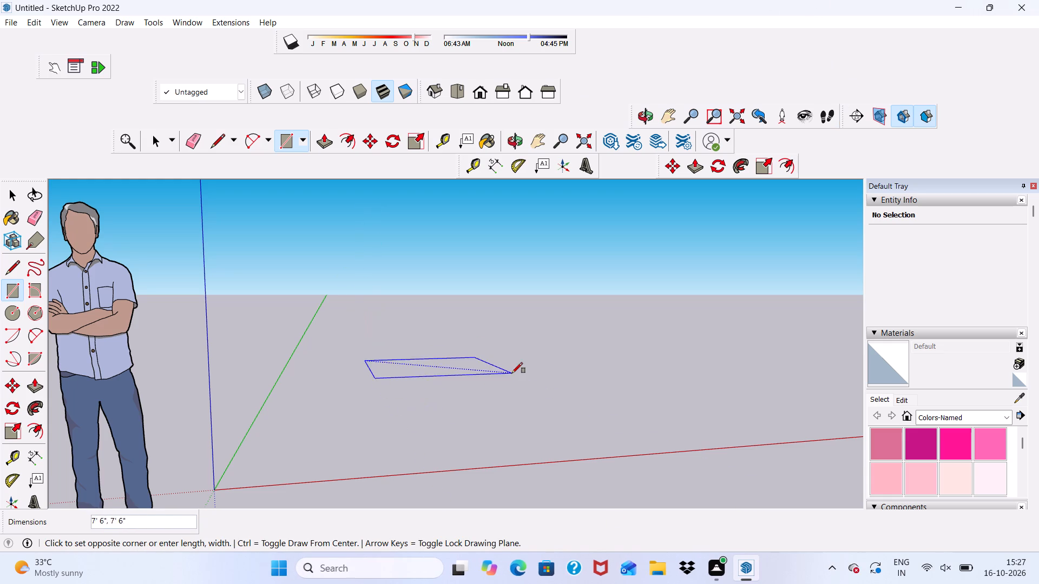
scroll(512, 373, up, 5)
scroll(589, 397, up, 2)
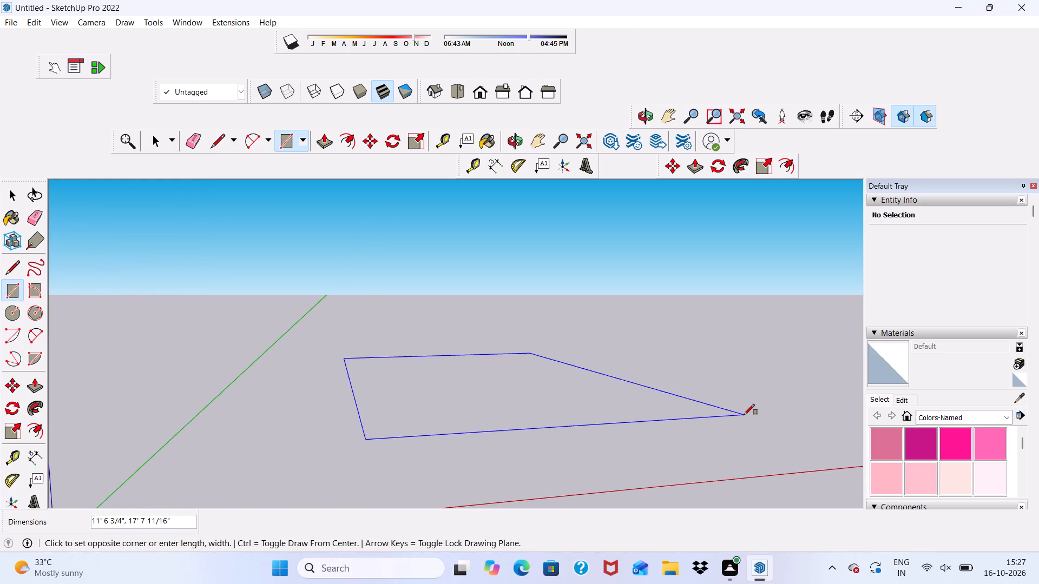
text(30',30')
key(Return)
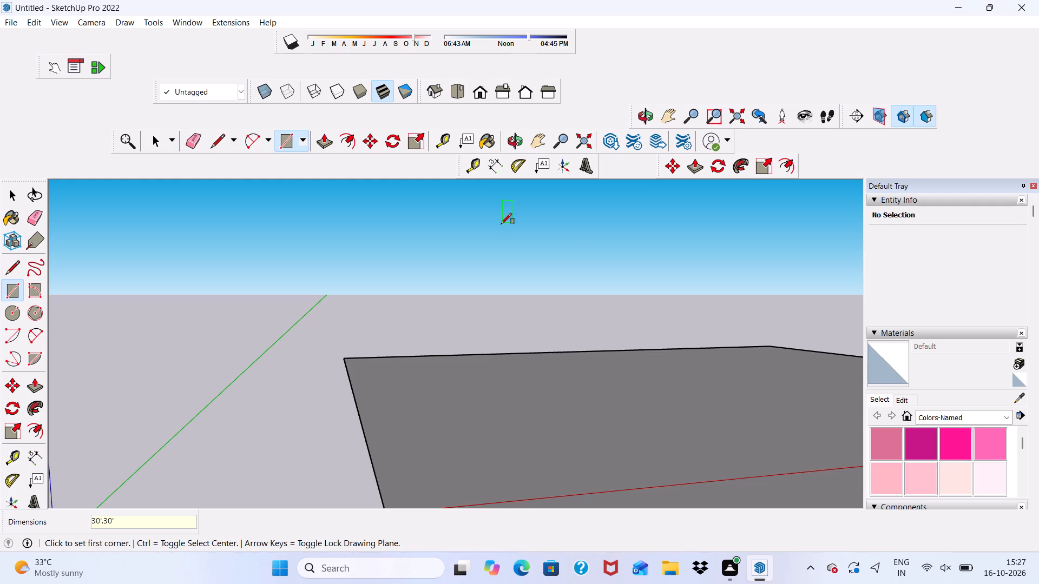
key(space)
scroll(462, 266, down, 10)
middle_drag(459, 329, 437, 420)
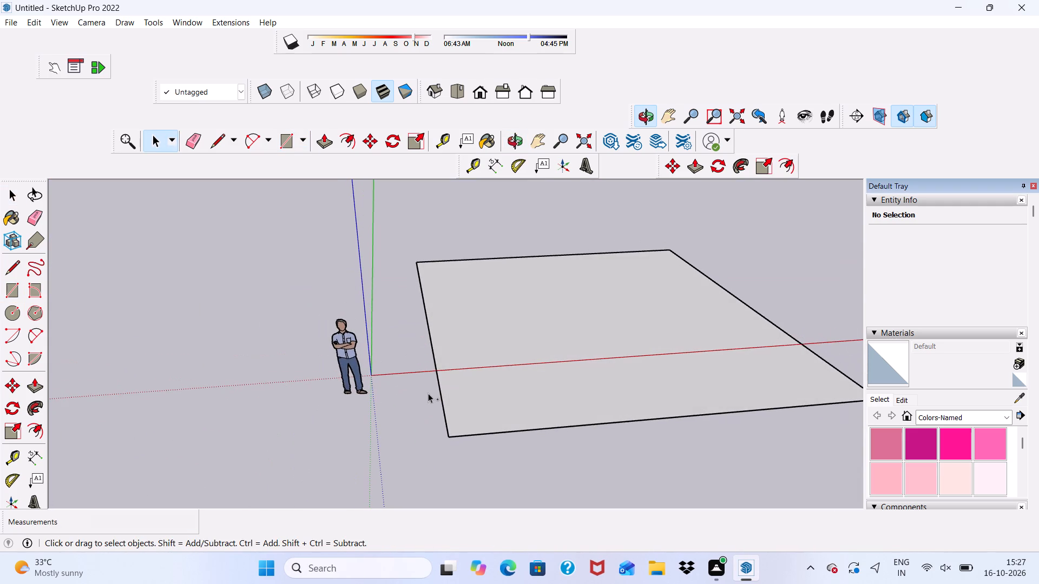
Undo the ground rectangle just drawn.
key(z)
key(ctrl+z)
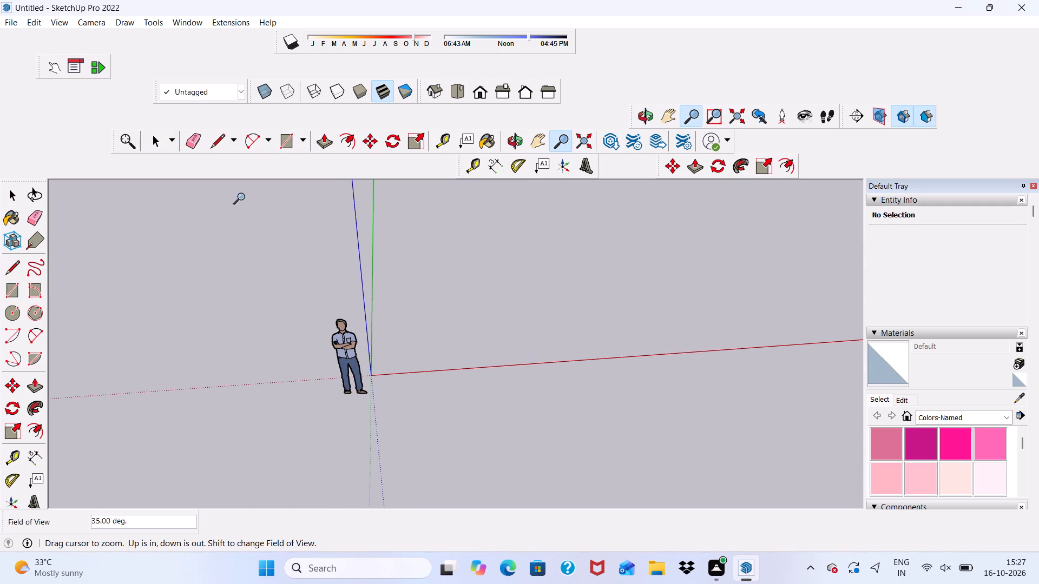
Draw a 30' by 30' rectangle flat on the ground, starting beyond the red axis from the scale figure.
click(293, 132)
scroll(477, 289, up, 6)
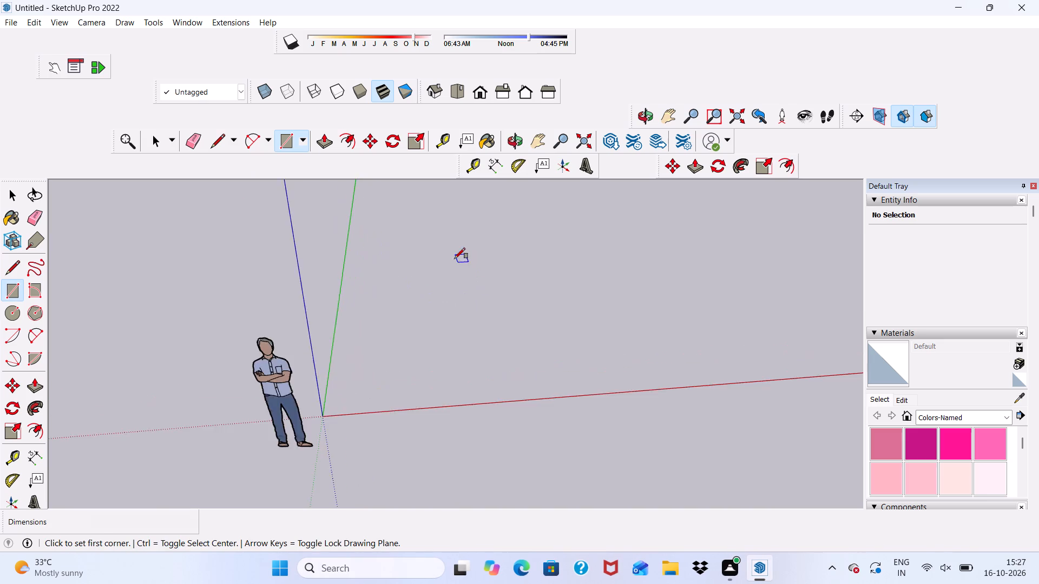
scroll(455, 258, up, 3)
click(430, 210)
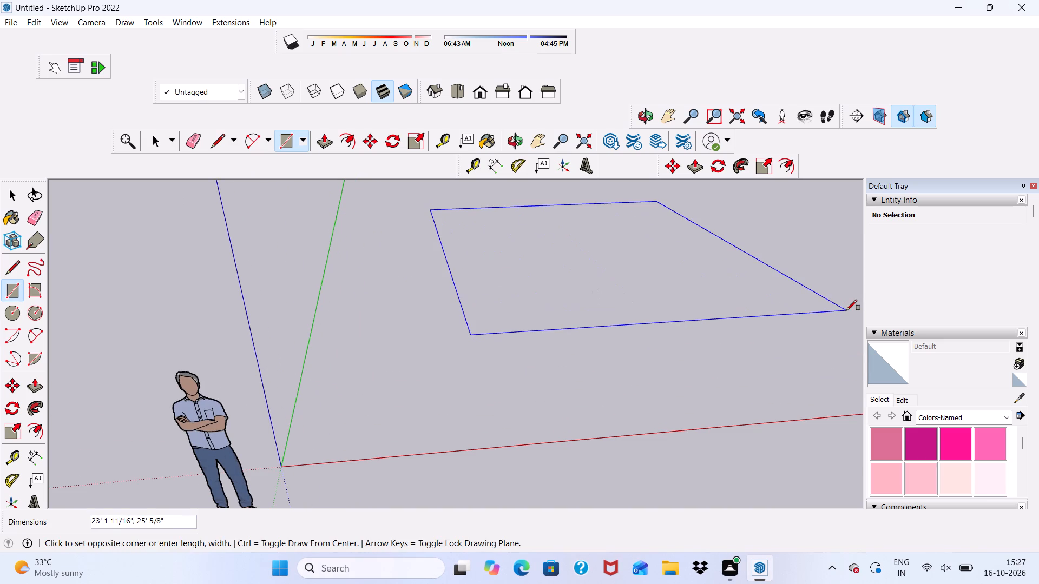
text(30',30')
key(Return)
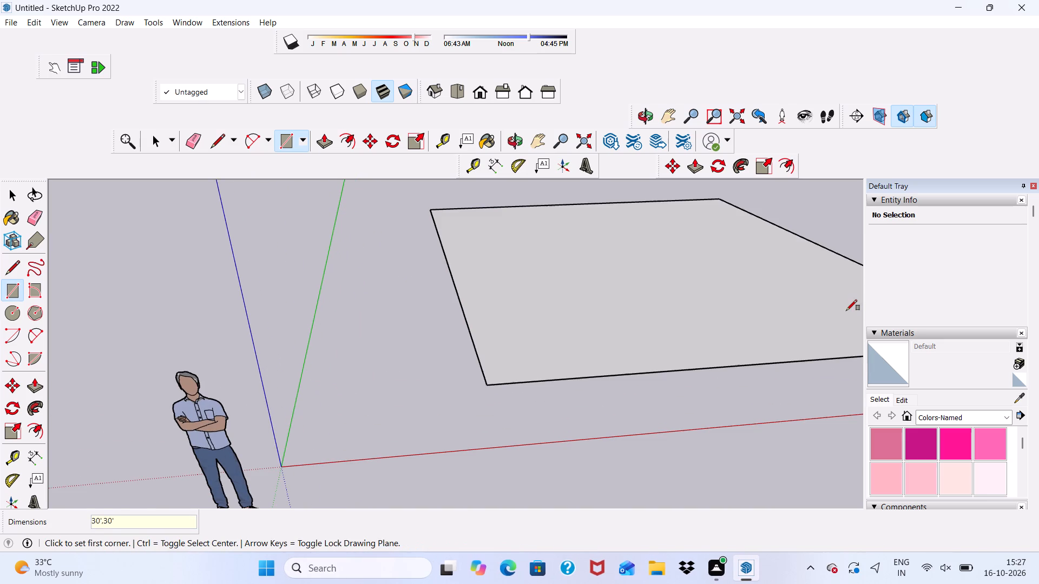
key(space)
Offset the edges of the square ground face inward by 9" to outline the wall thickness.
scroll(774, 321, down, 5)
middle_drag(739, 340, 672, 400)
scroll(488, 326, down, 6)
scroll(629, 338, up, 8)
middle_drag(530, 328, 549, 216)
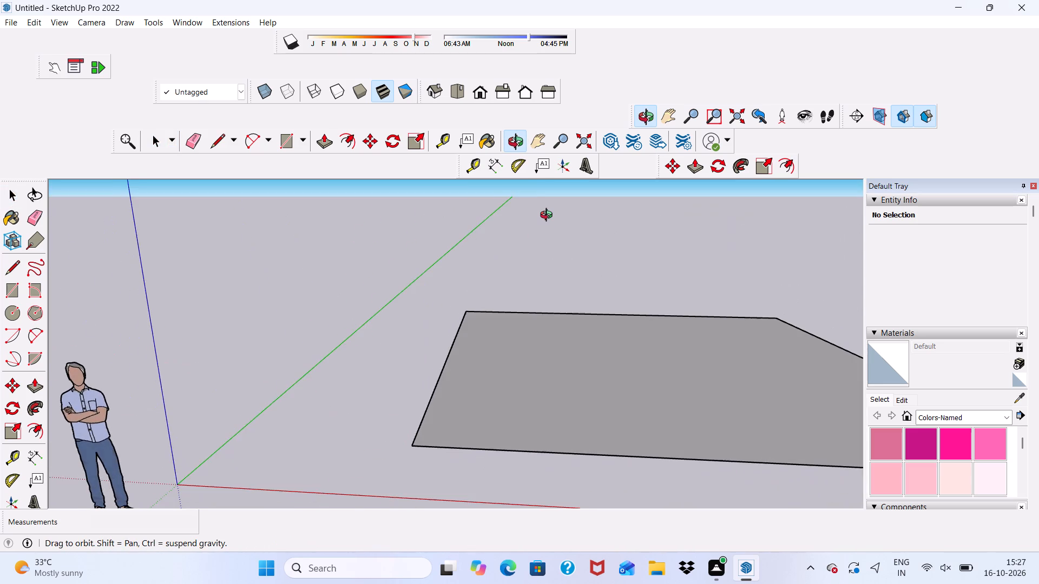
middle_drag(549, 216, 559, 231)
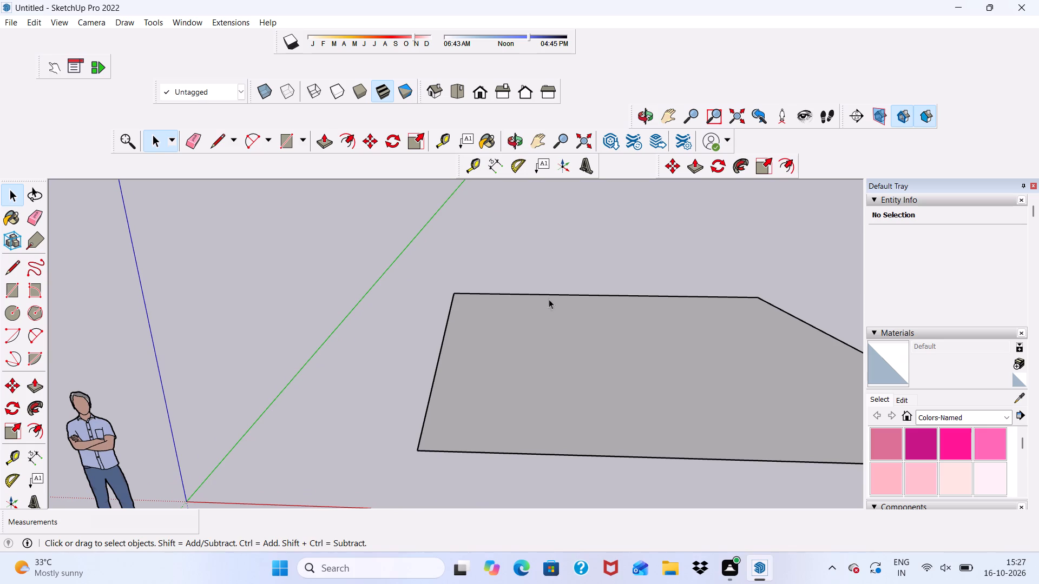
scroll(471, 305, down, 2)
middle_drag(563, 317, 609, 383)
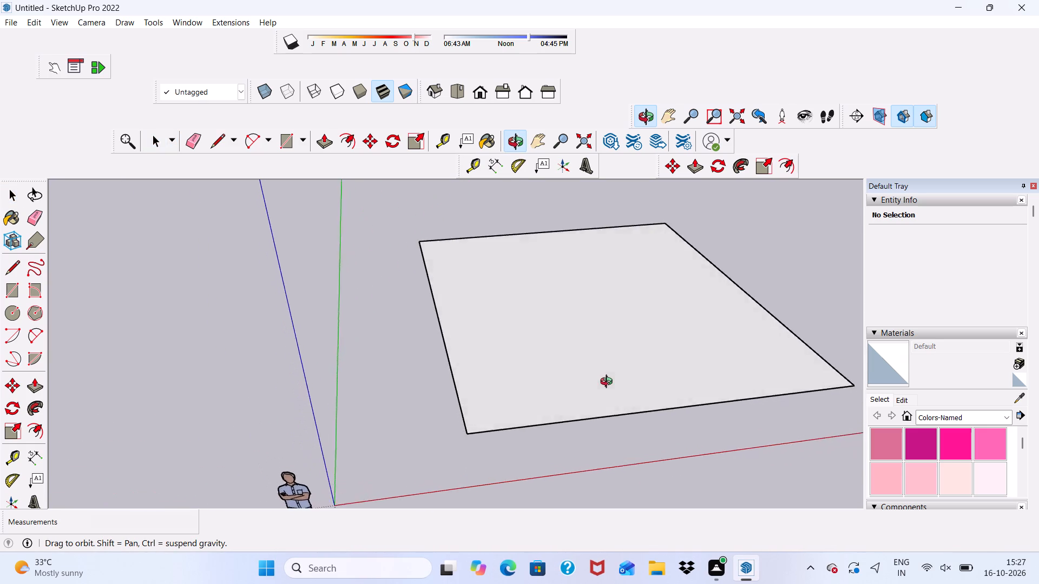
middle_drag(609, 383, 564, 367)
scroll(532, 336, up, 2)
click(519, 334)
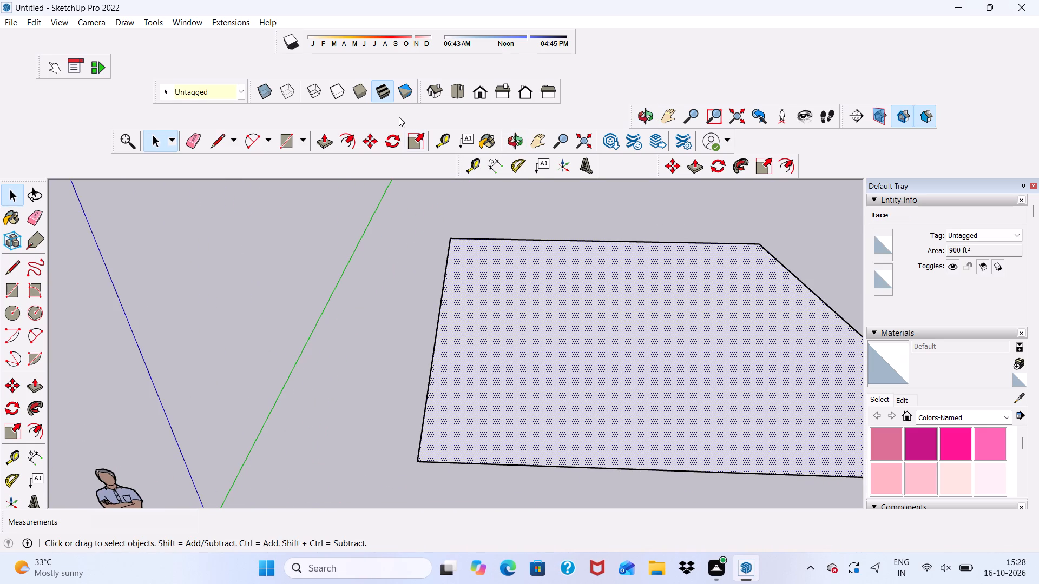
click(358, 140)
click(452, 347)
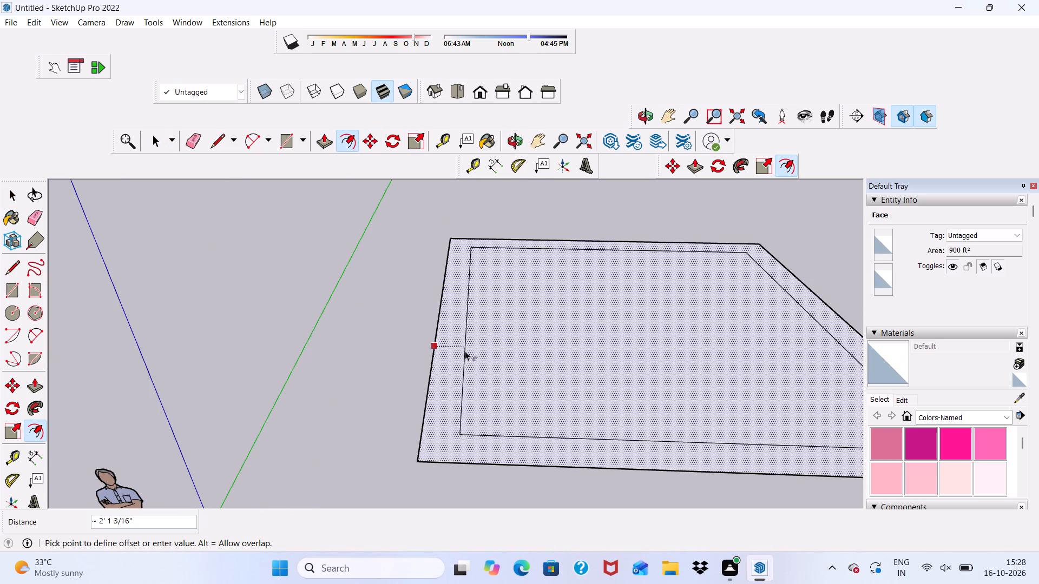
text(9")
key(Return)
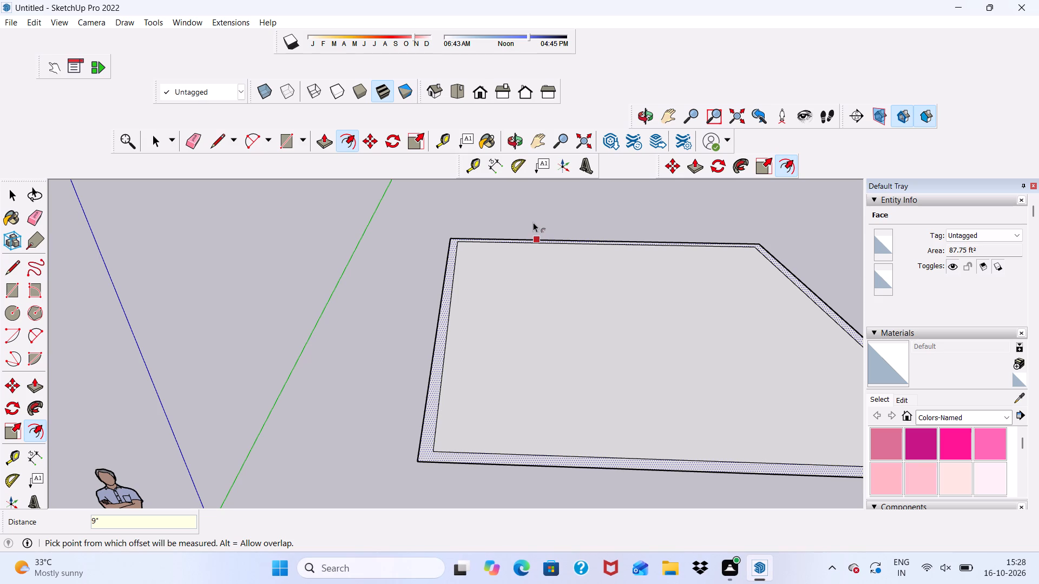
key(space)
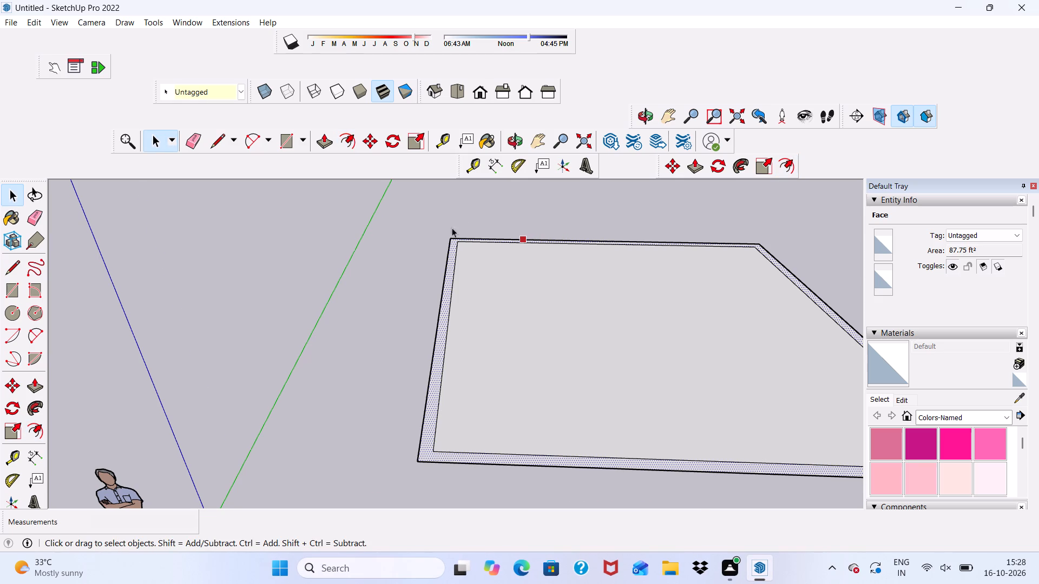
scroll(451, 229, down, 1)
click(419, 225)
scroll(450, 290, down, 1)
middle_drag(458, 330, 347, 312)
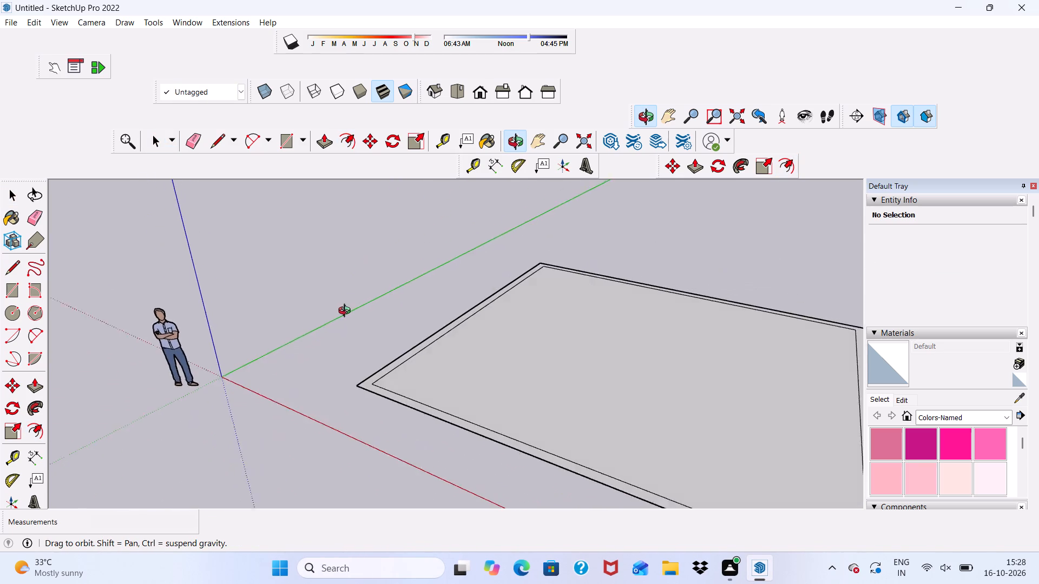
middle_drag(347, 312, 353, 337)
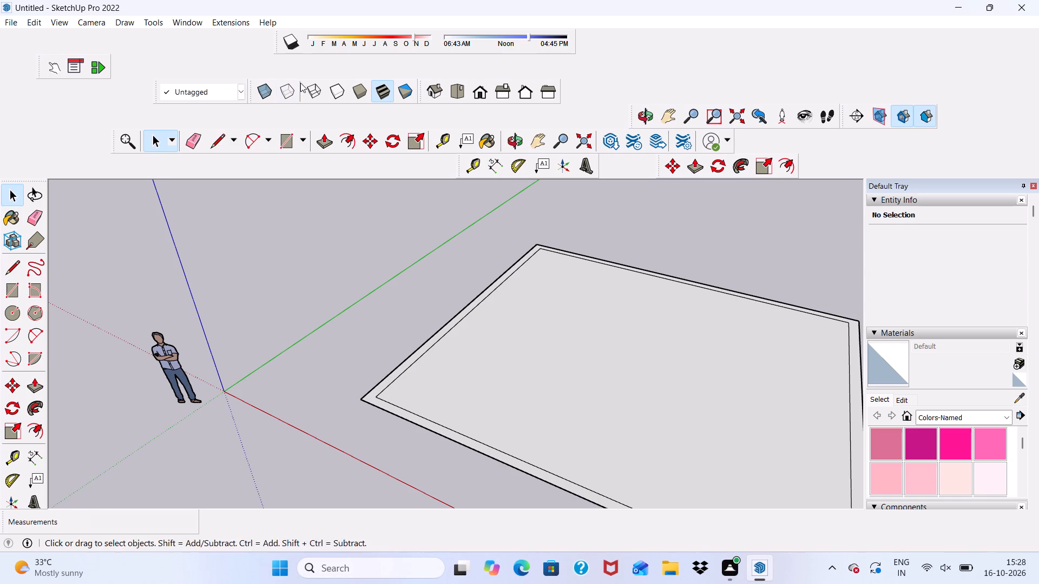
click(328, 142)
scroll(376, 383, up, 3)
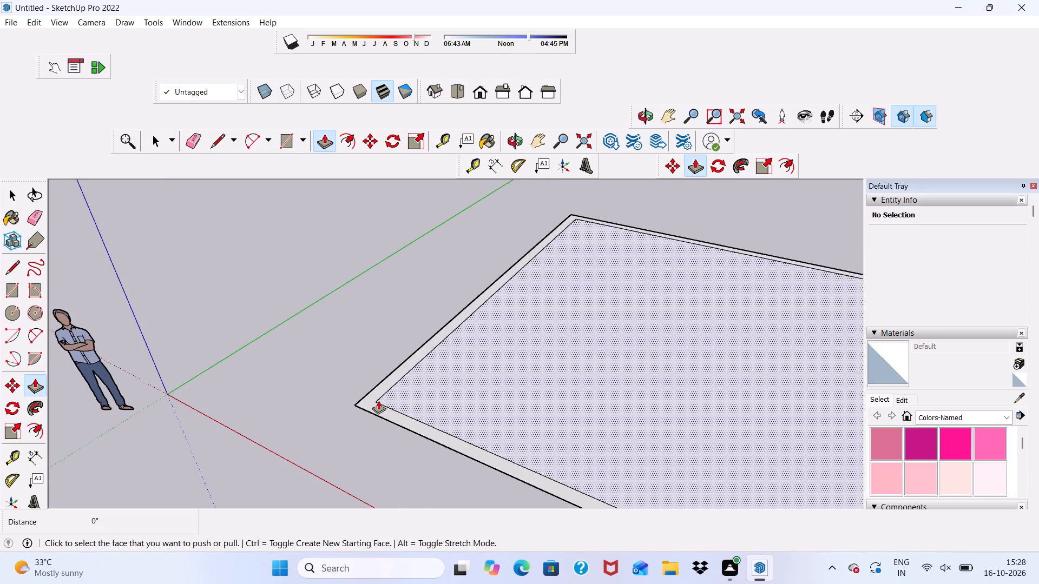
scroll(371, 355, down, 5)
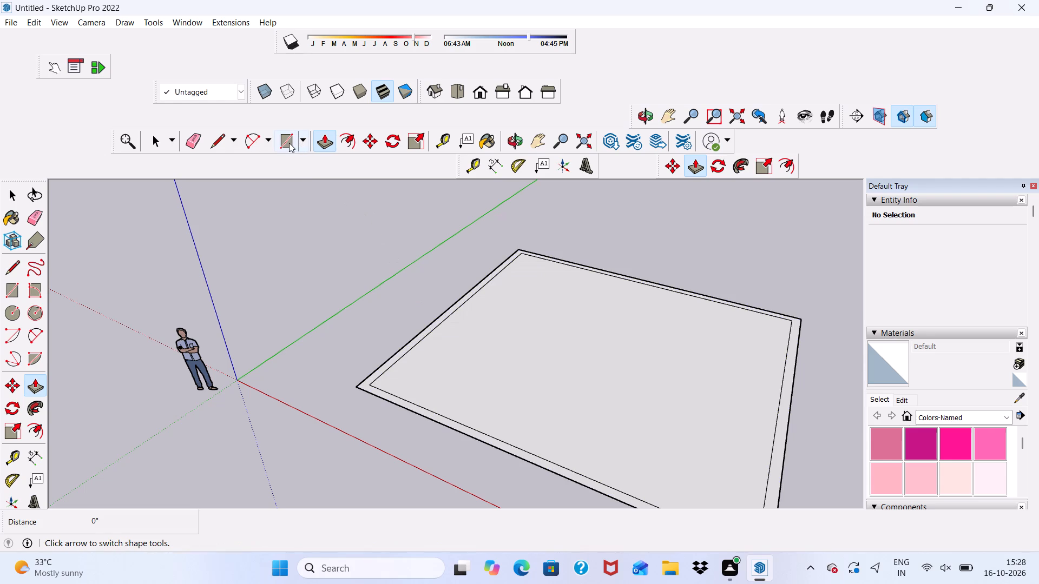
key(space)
Move the whole square plan, including its inner outline, a short distance farther from the axes origin, using its near corner as base point.
triple_click(442, 355)
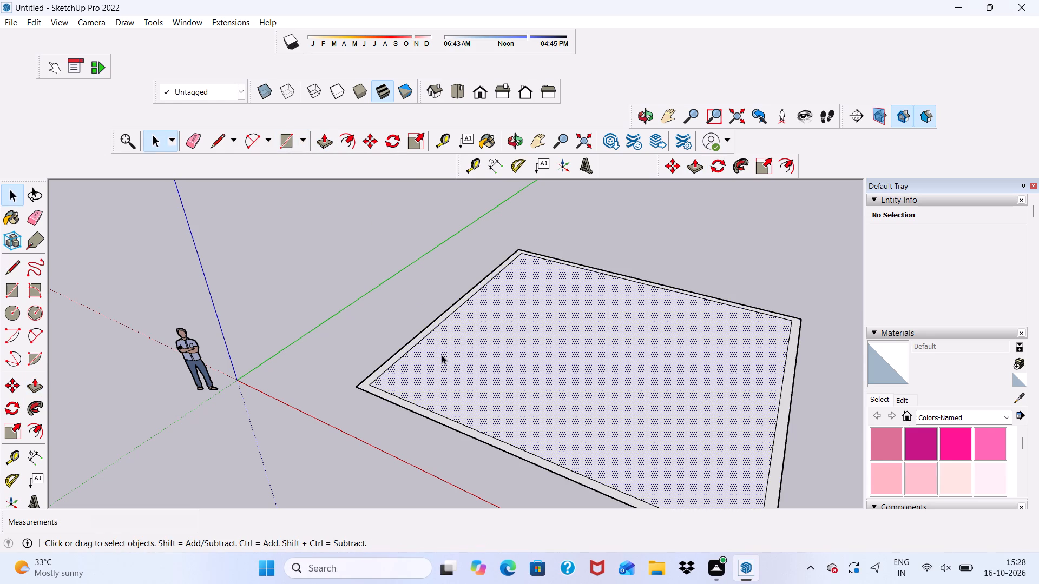
click(369, 141)
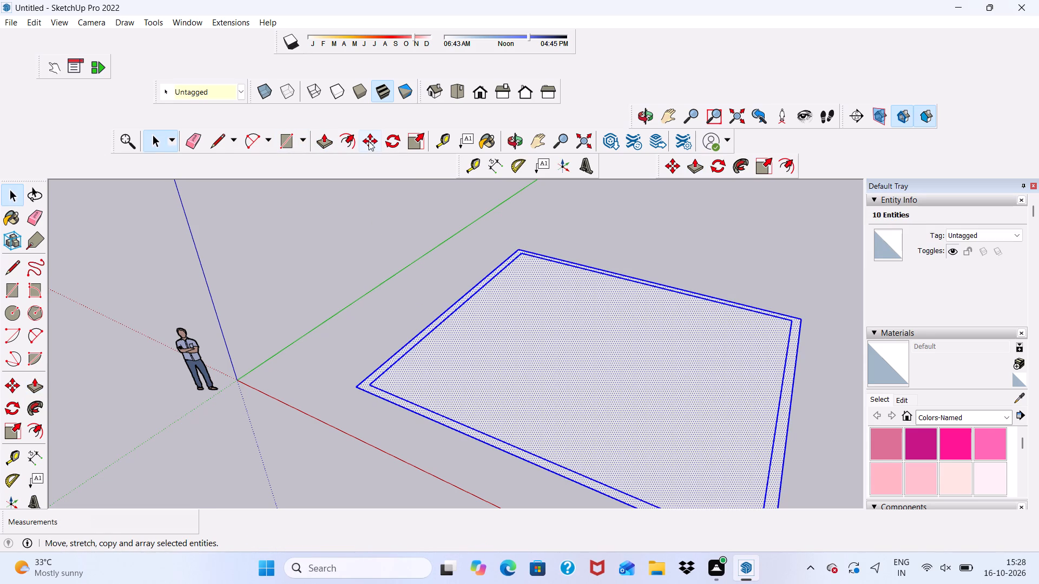
click(360, 385)
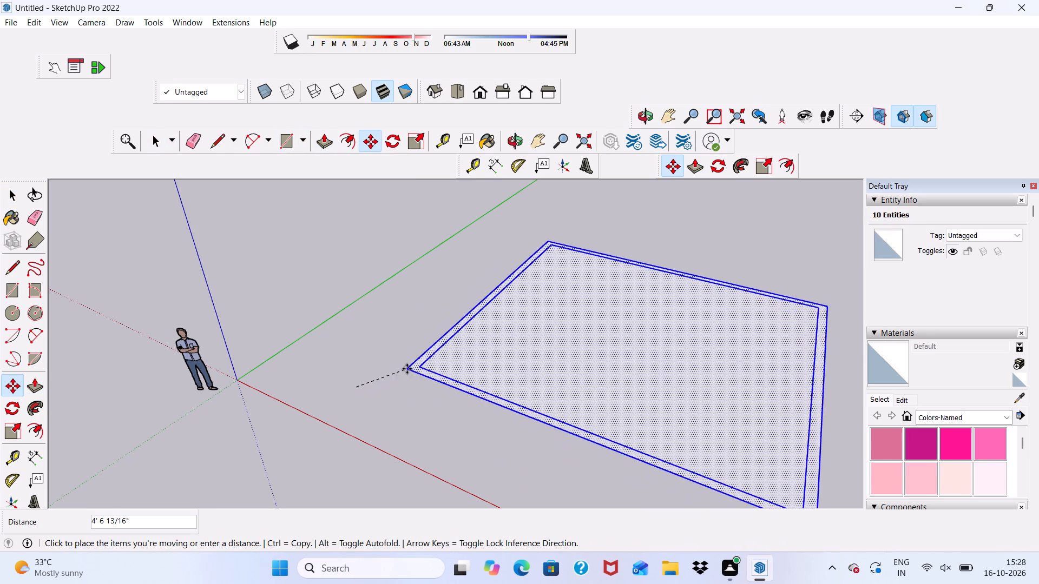
click(418, 366)
key(space)
click(404, 353)
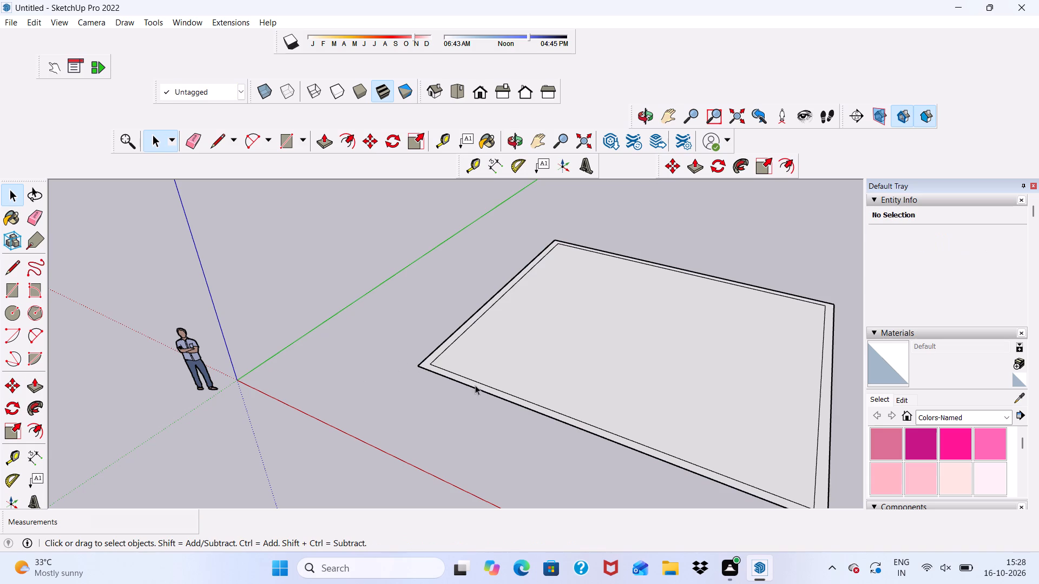
Push/Pull the 9" border face between the outer and inner squares up 10' to raise the perimeter walls.
middle_drag(507, 388, 574, 433)
scroll(548, 349, up, 3)
scroll(481, 378, up, 3)
scroll(401, 412, up, 1)
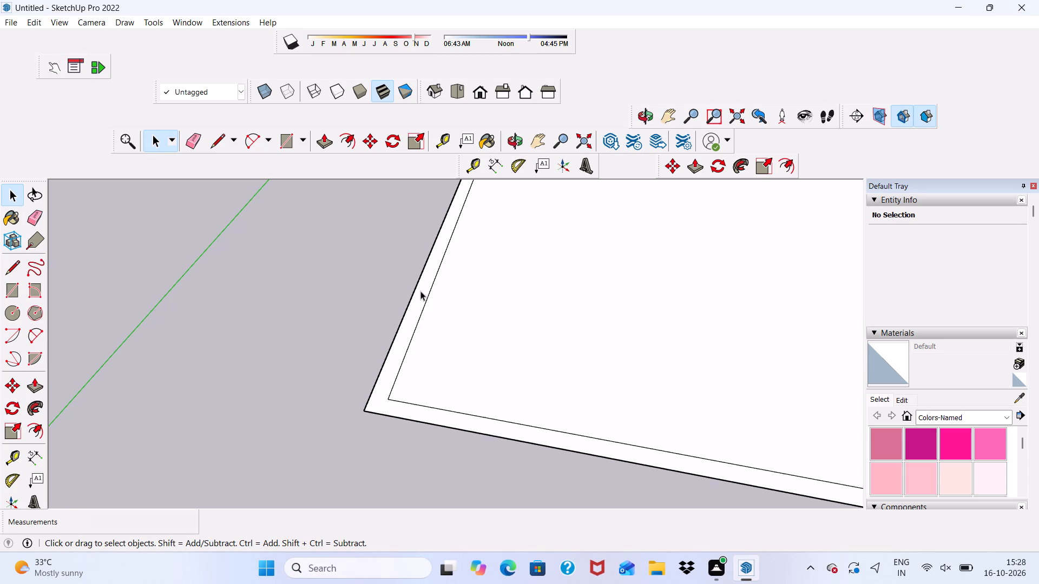
click(474, 352)
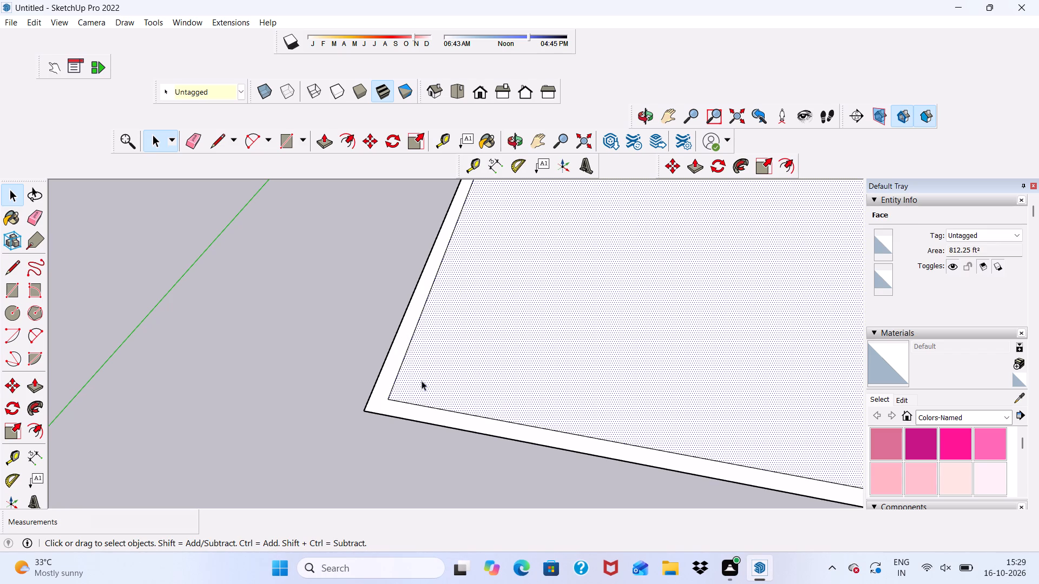
scroll(398, 396, up, 3)
click(390, 403)
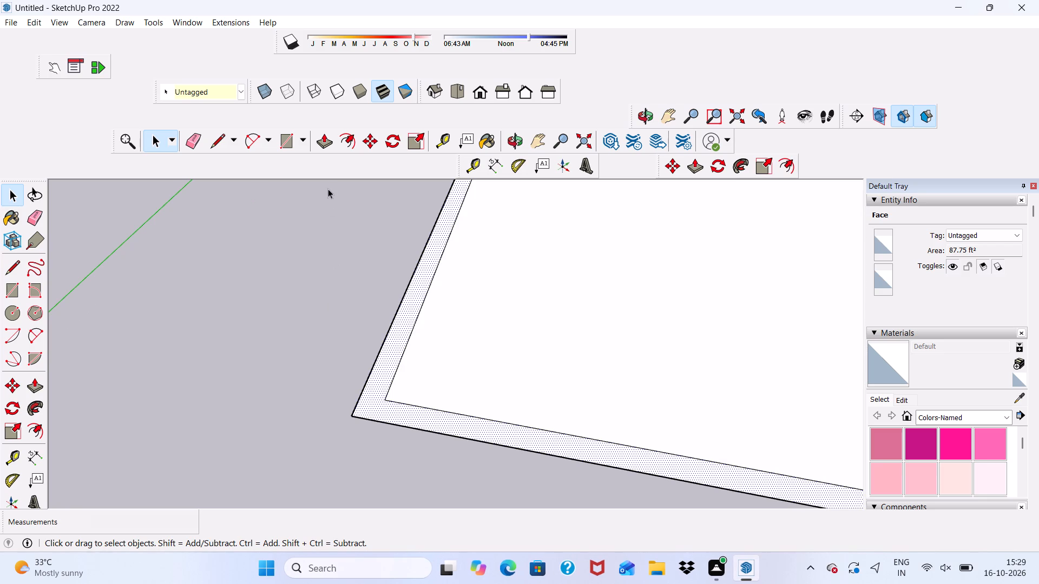
click(325, 144)
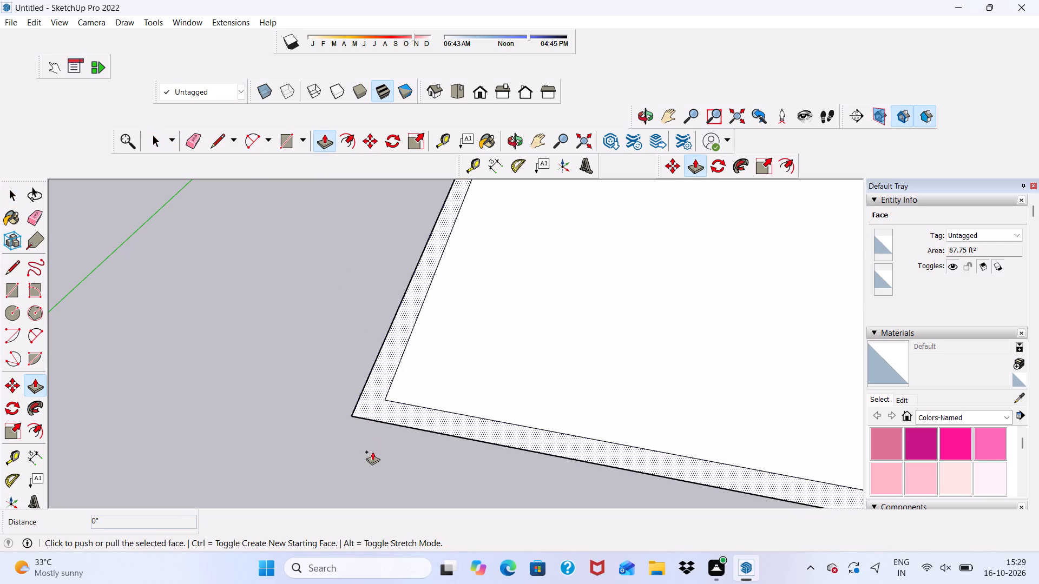
scroll(373, 446, up, 2)
click(380, 404)
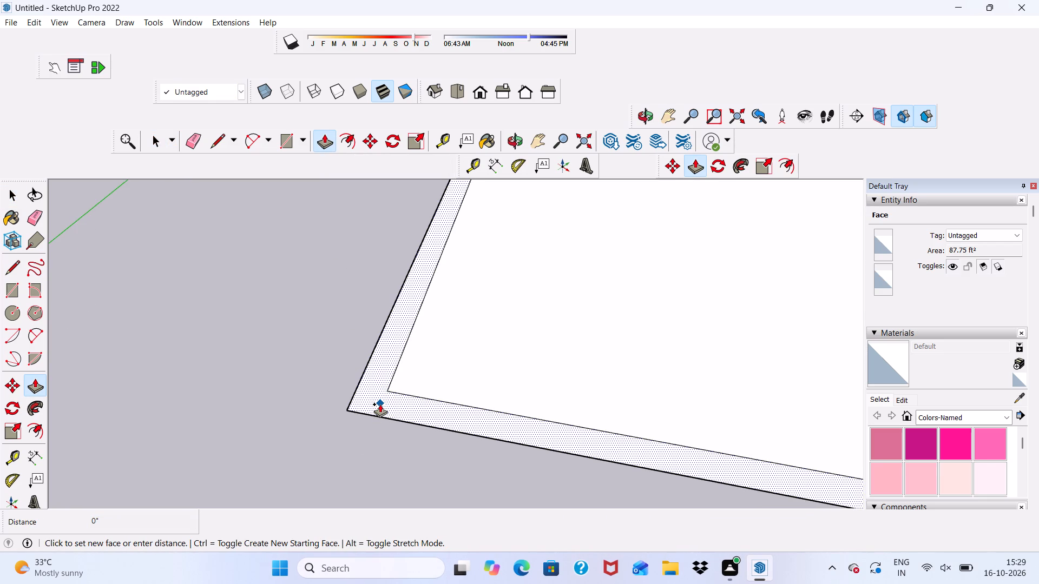
text(10')
key(Return)
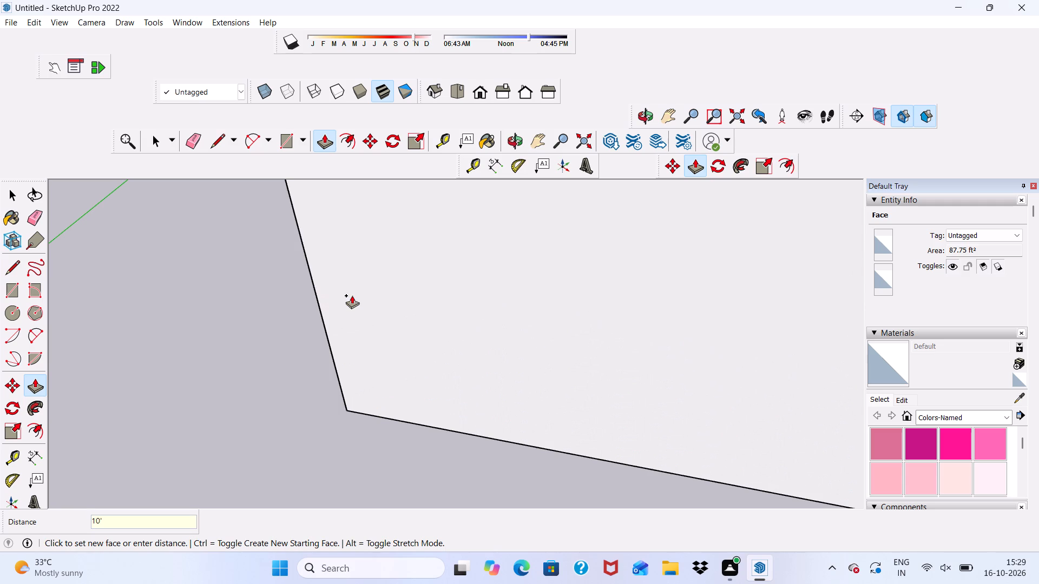
scroll(370, 335, down, 18)
middle_drag(395, 343, 435, 187)
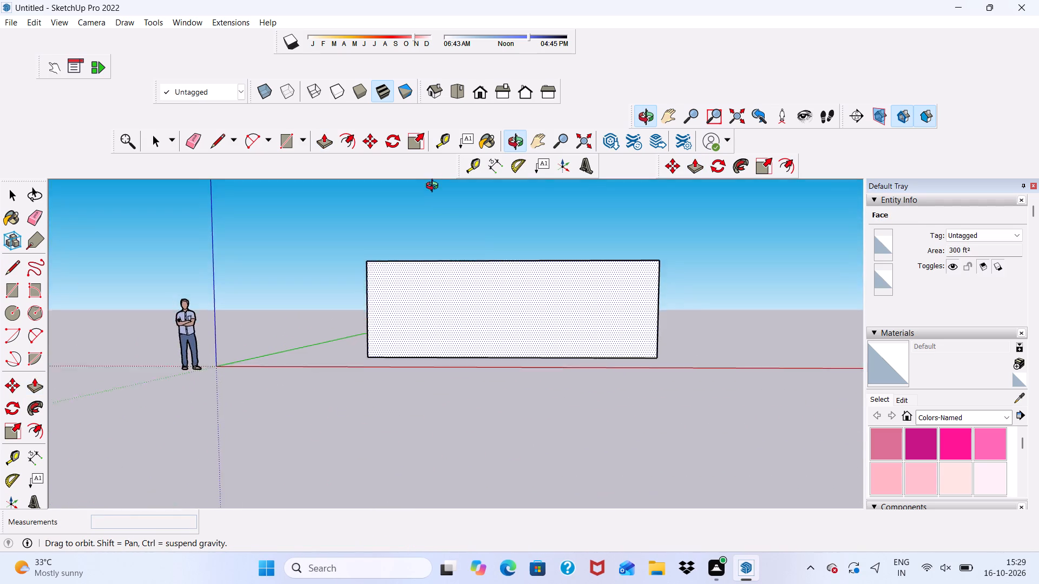
middle_drag(435, 187, 374, 216)
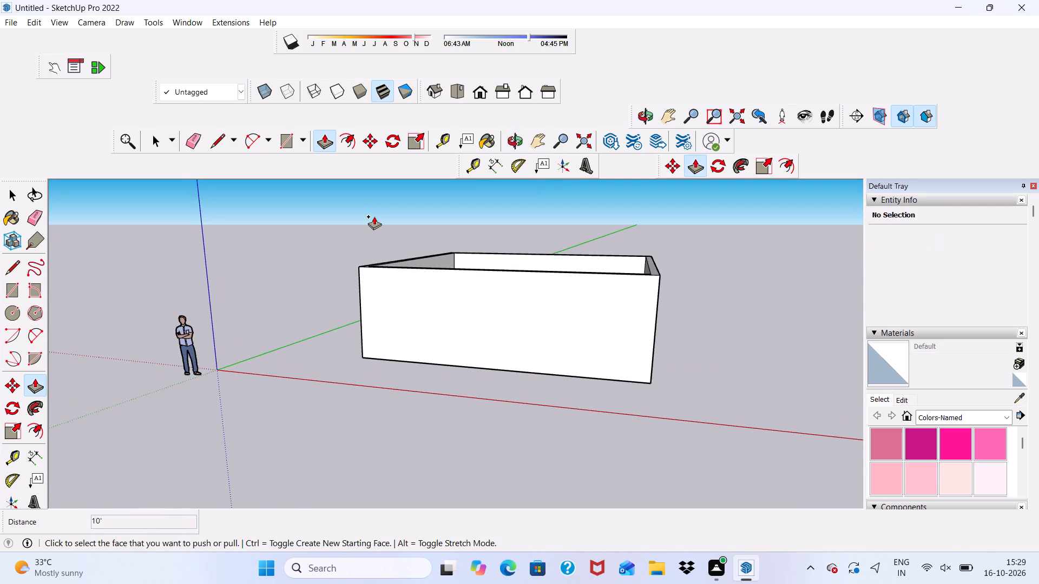
key(space)
Examine the raised perimeter walls from eye level and from above.
scroll(341, 202, down, 3)
middle_drag(369, 220, 496, 260)
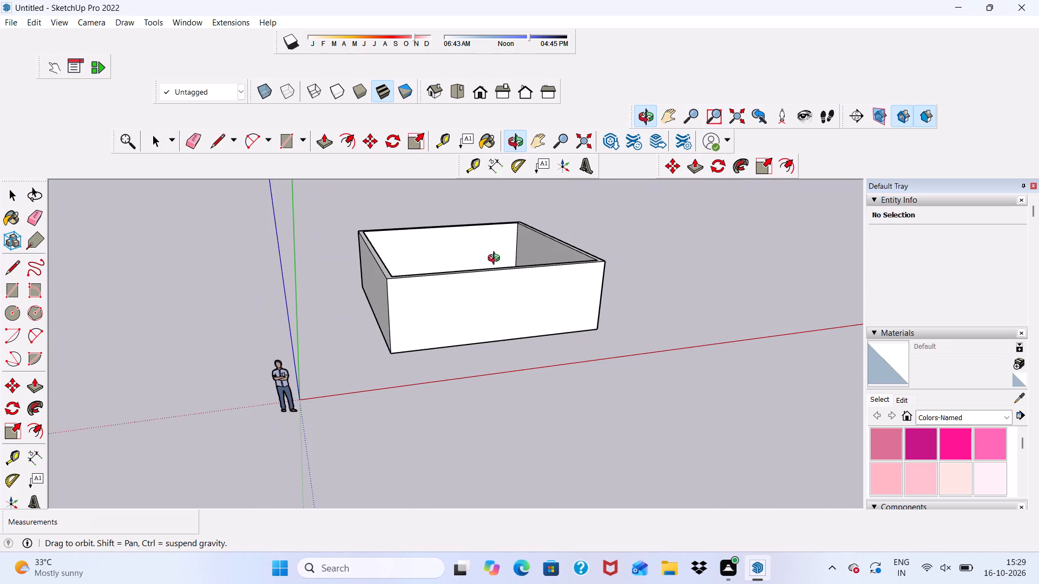
middle_drag(496, 260, 459, 191)
scroll(452, 191, up, 4)
scroll(431, 206, down, 2)
middle_drag(451, 265, 416, 262)
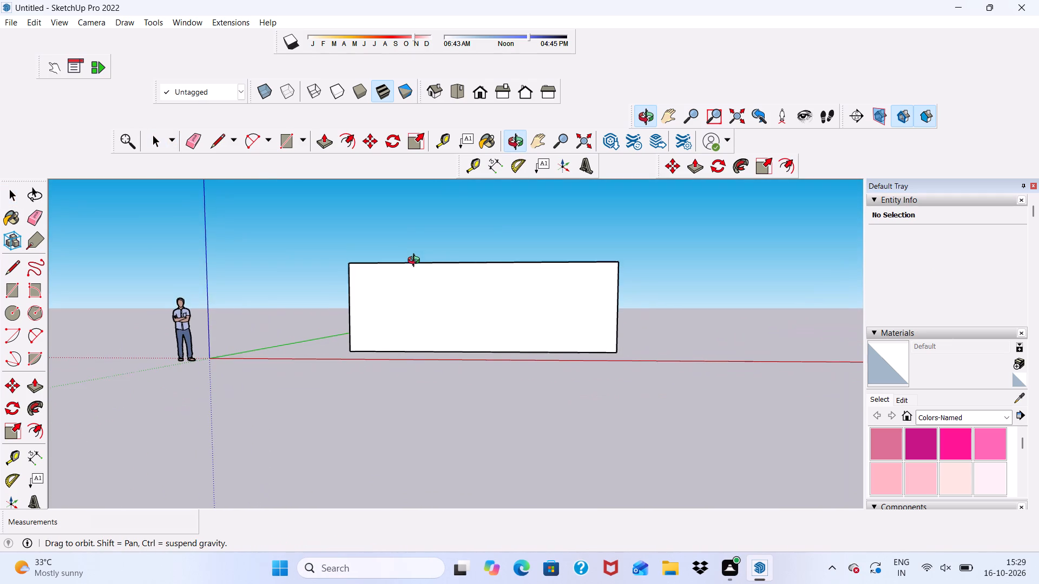
middle_drag(416, 262, 416, 262)
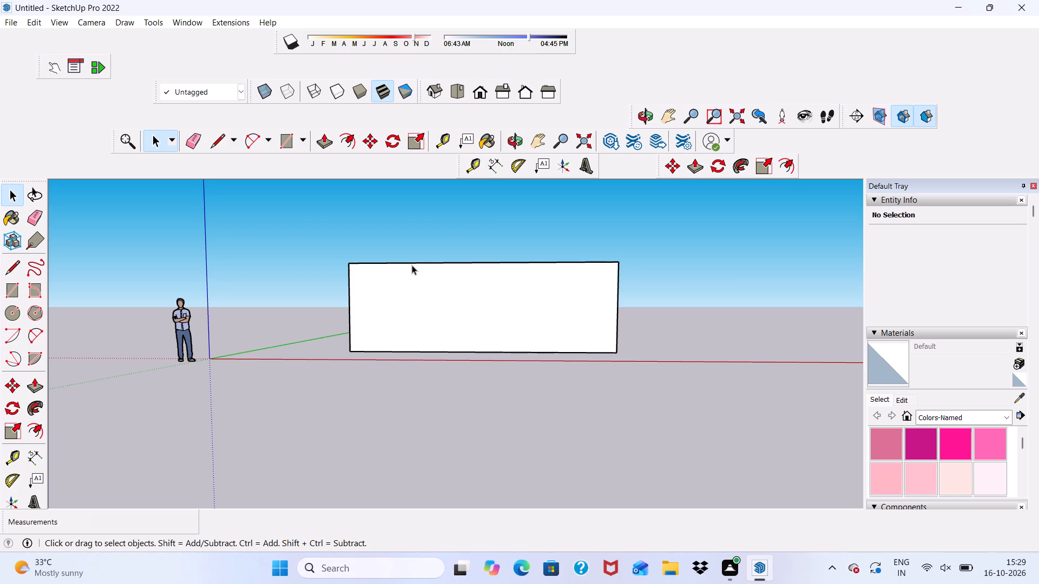
scroll(414, 235, up, 3)
scroll(419, 257, down, 2)
middle_drag(428, 287, 436, 359)
scroll(436, 359, down, 1)
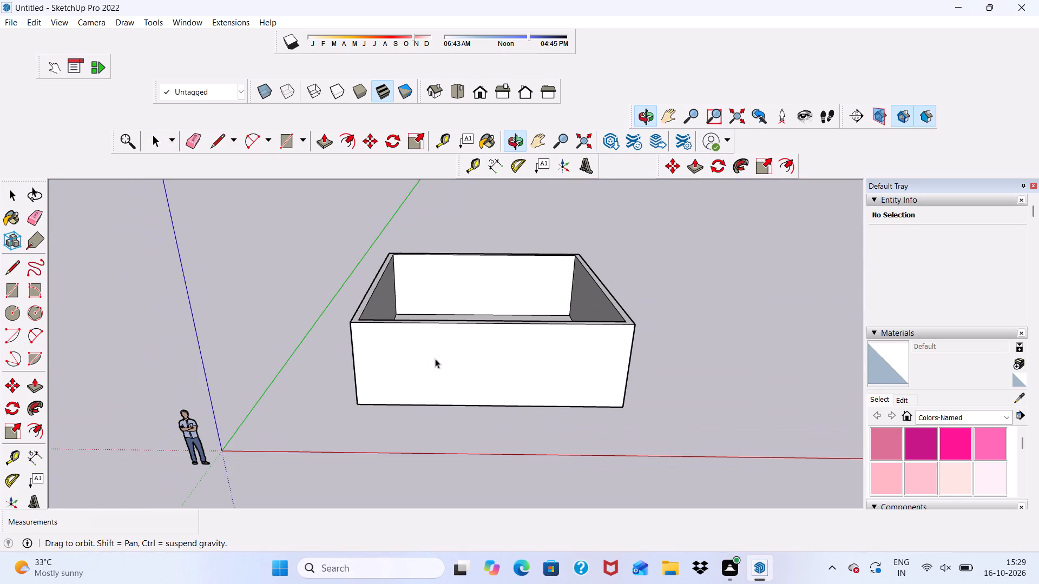
Draw a rectangle about 30' by 24' 4" across the wall tops, from the far corner beside the green axis to the front outer edge.
click(284, 139)
scroll(387, 224, down, 1)
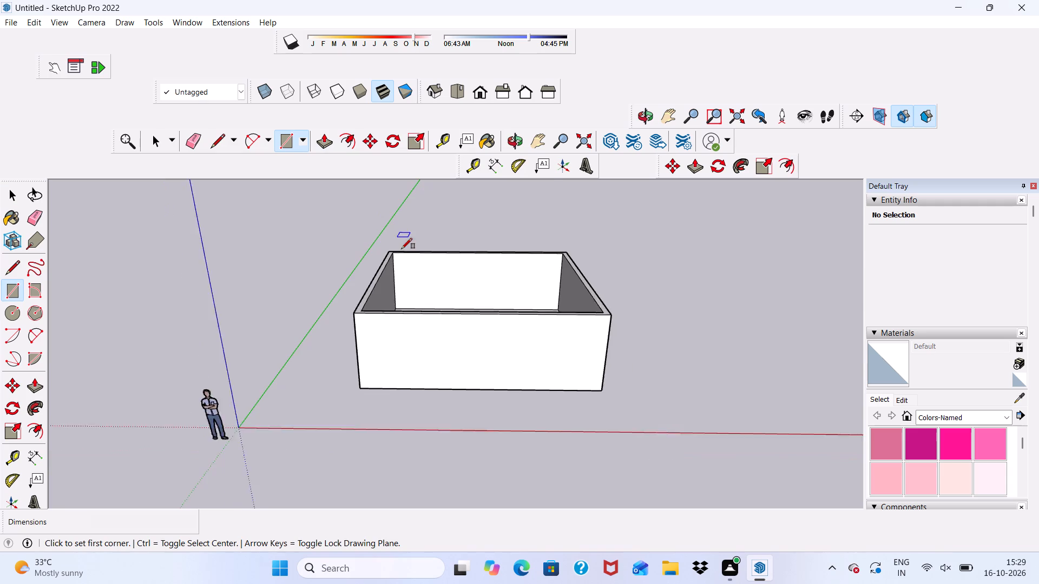
scroll(402, 249, down, 1)
middle_drag(428, 339, 431, 375)
scroll(399, 251, up, 8)
scroll(370, 217, up, 1)
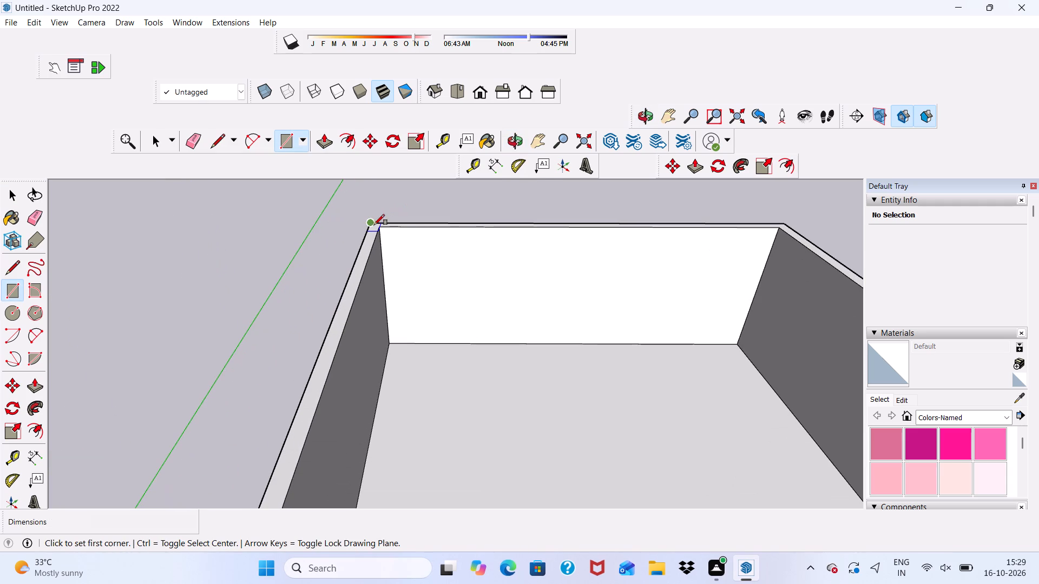
click(375, 223)
scroll(556, 230, down, 7)
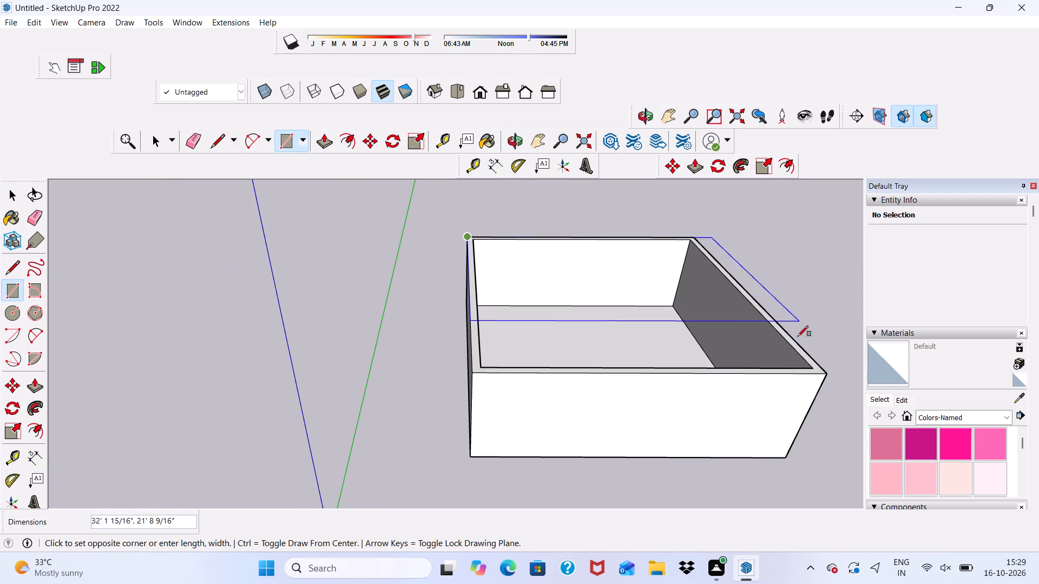
click(760, 371)
Erase the stray line crossing the roof face, including its short pieces over the front and back wall tops.
click(181, 136)
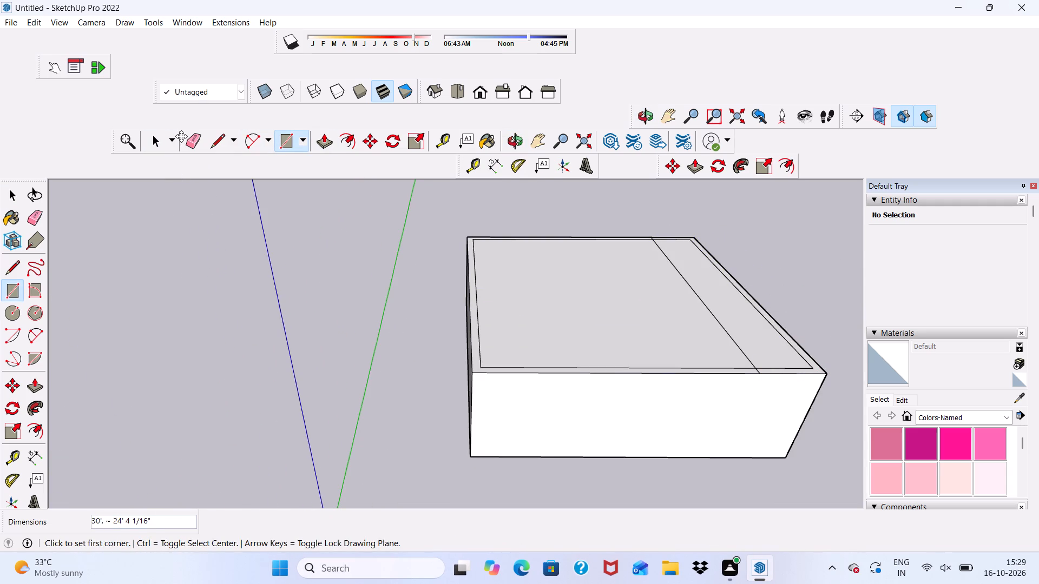
click(189, 136)
scroll(305, 242, down, 1)
scroll(668, 323, up, 4)
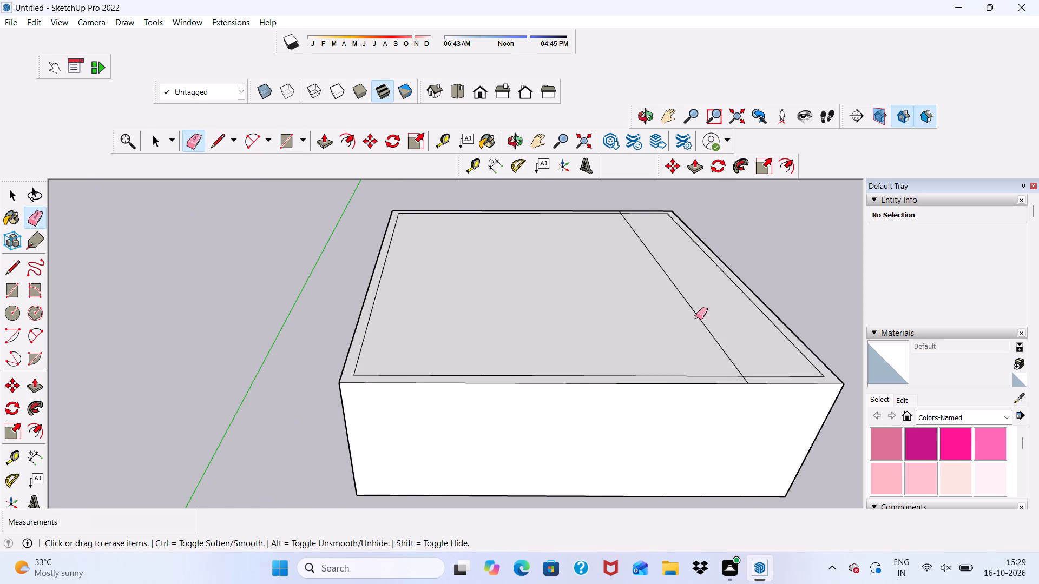
drag(696, 317, 703, 322)
scroll(751, 393, up, 5)
click(742, 373)
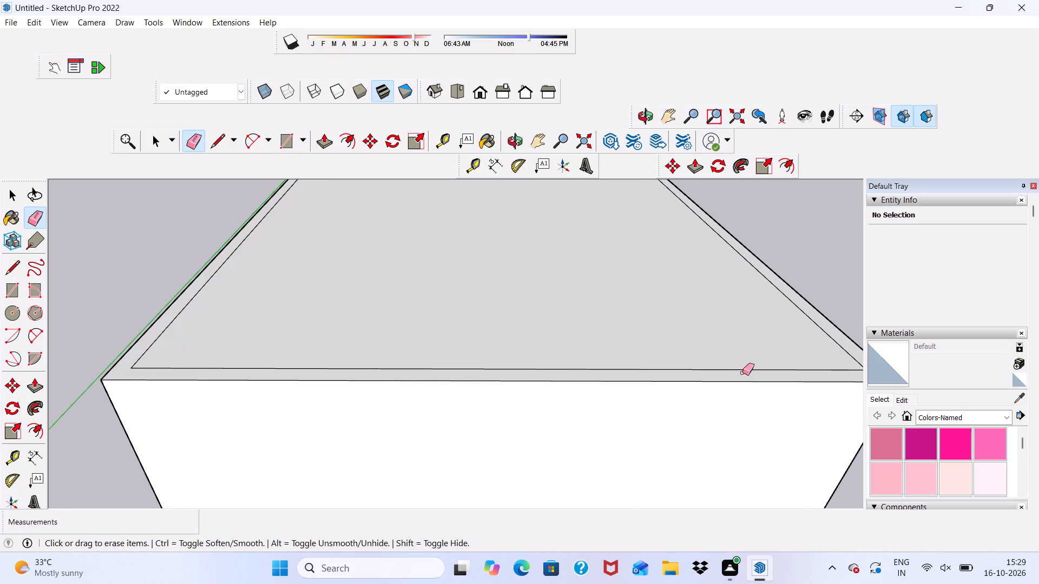
scroll(649, 361, down, 12)
scroll(608, 243, up, 6)
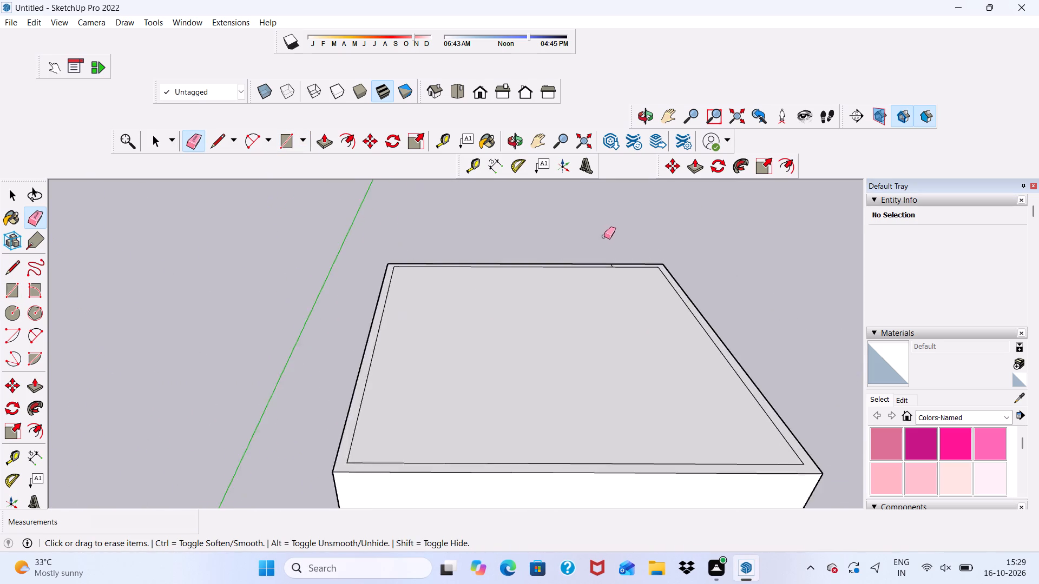
scroll(604, 236, up, 15)
click(609, 278)
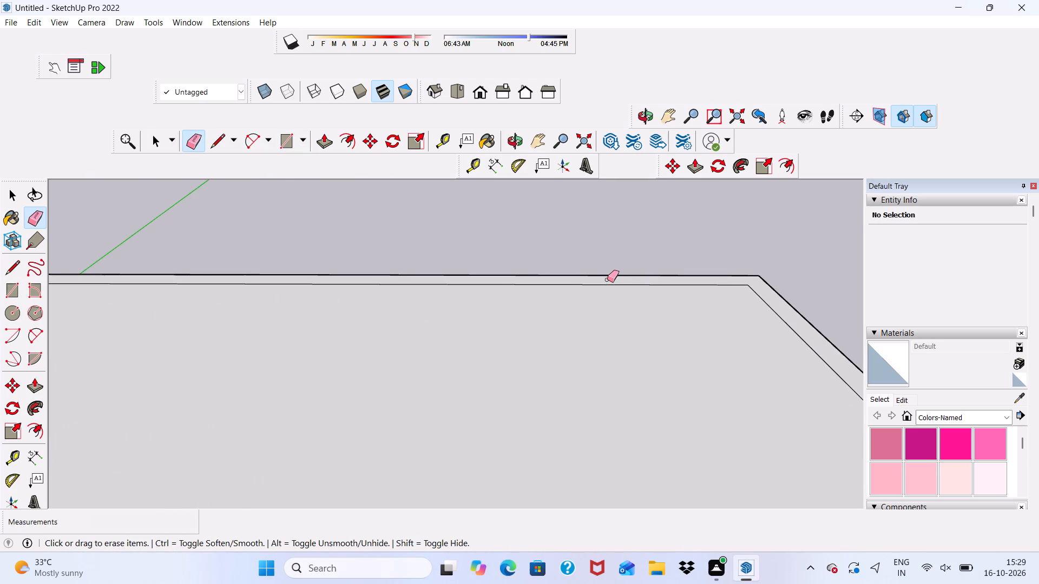
key(space)
Examine the closed box from inside, in the standard front view and from above its front corner.
scroll(599, 274, down, 3)
middle_drag(575, 316, 572, 165)
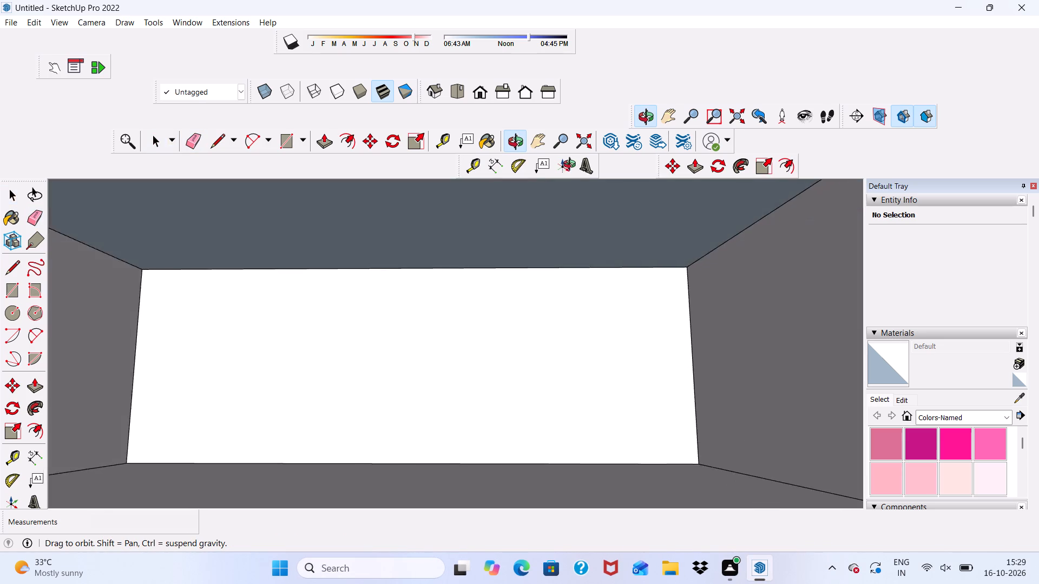
middle_drag(572, 165, 576, 204)
scroll(426, 308, down, 10)
click(481, 92)
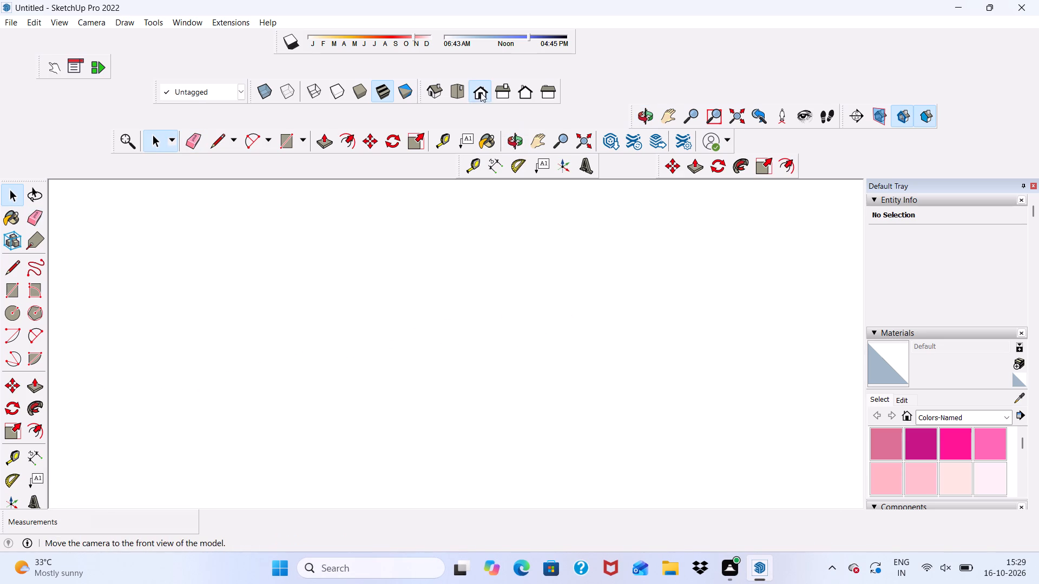
scroll(547, 292, down, 9)
scroll(458, 330, down, 7)
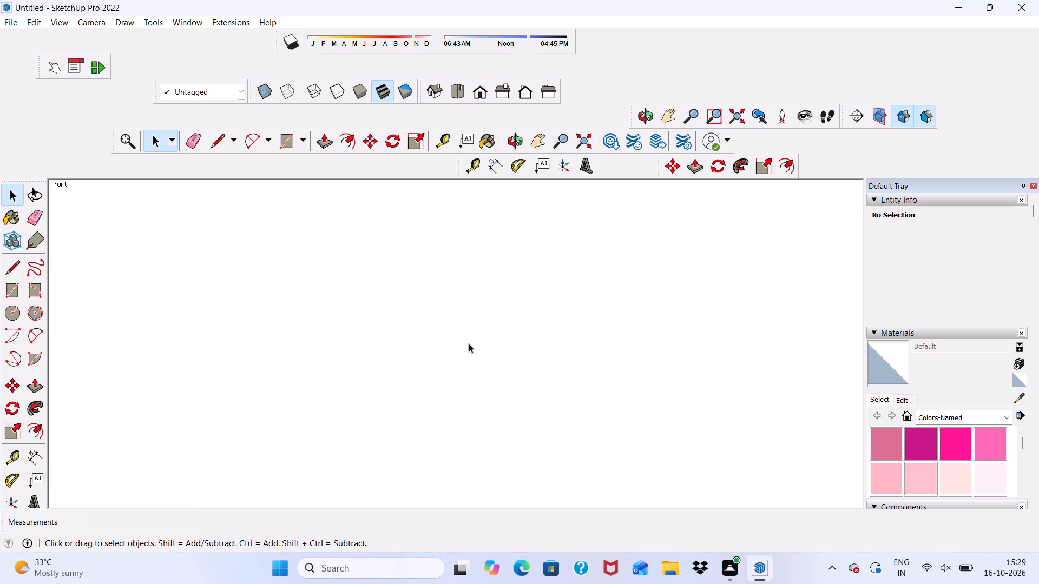
scroll(469, 343, down, 12)
scroll(513, 331, up, 2)
scroll(506, 321, down, 20)
scroll(506, 321, down, 2)
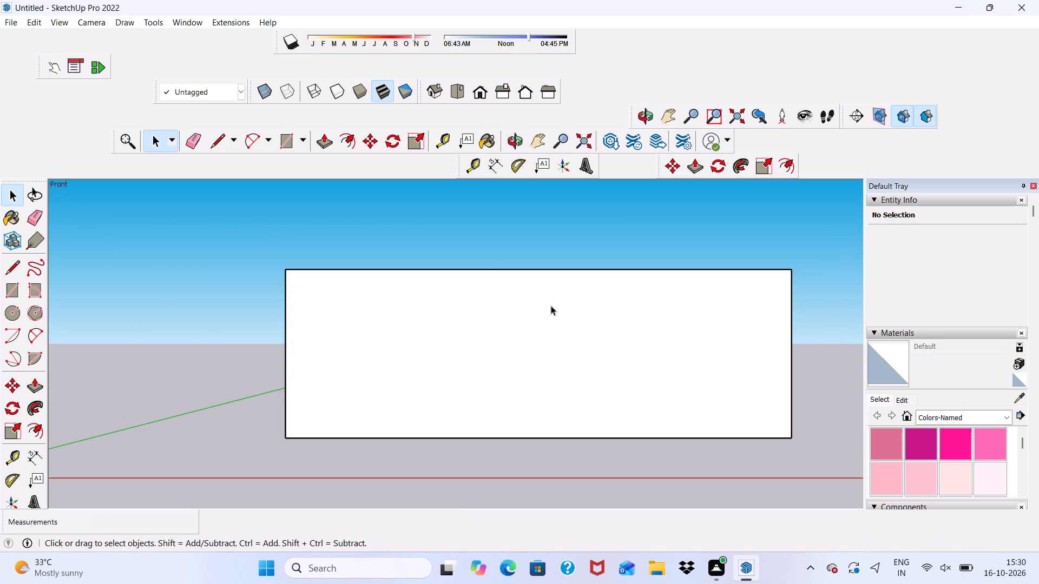
scroll(547, 278, up, 3)
middle_drag(547, 276, 488, 363)
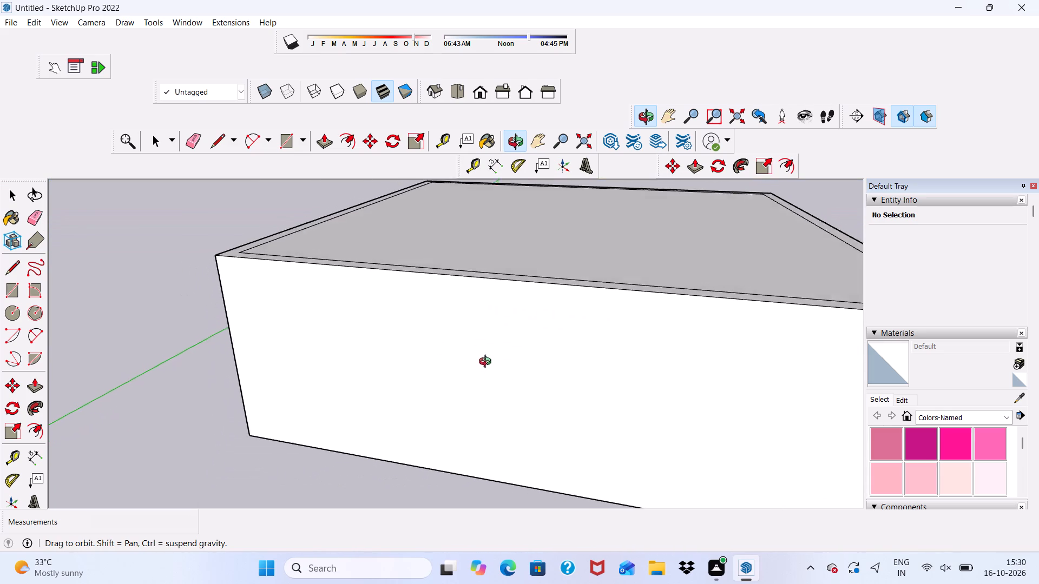
middle_drag(488, 363, 490, 360)
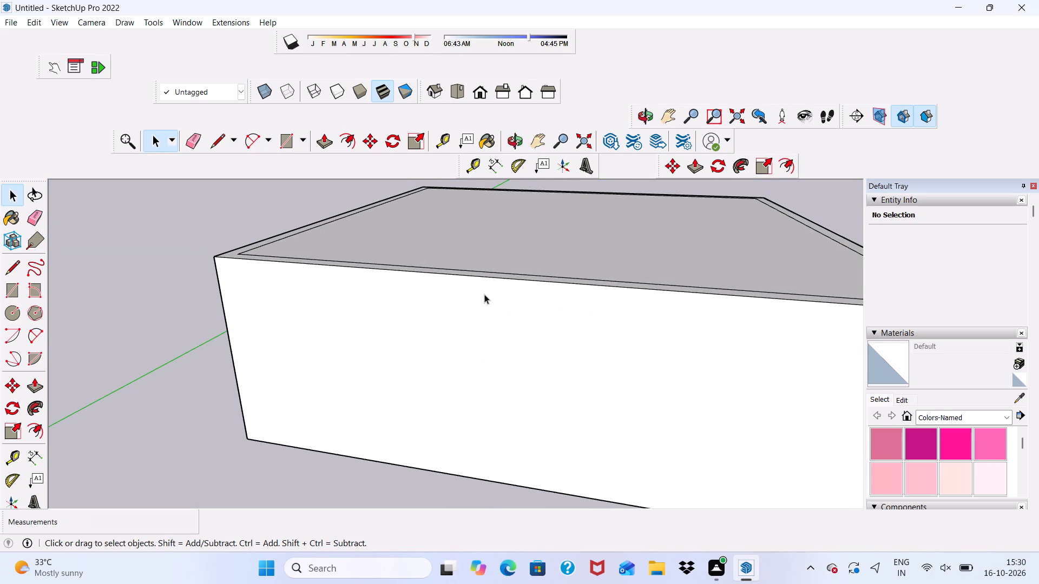
scroll(484, 294, up, 4)
scroll(484, 294, down, 2)
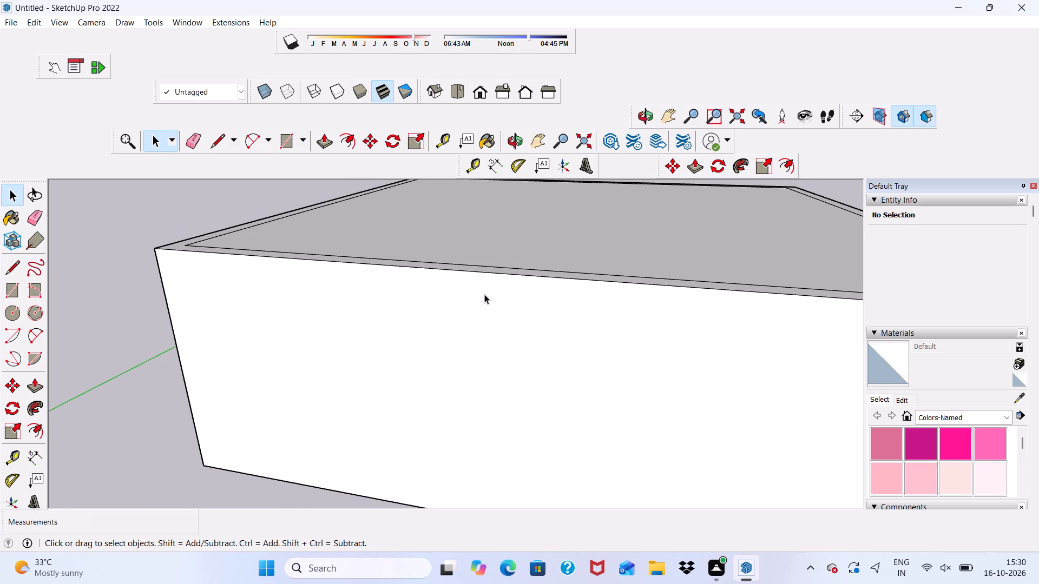
scroll(510, 306, down, 1)
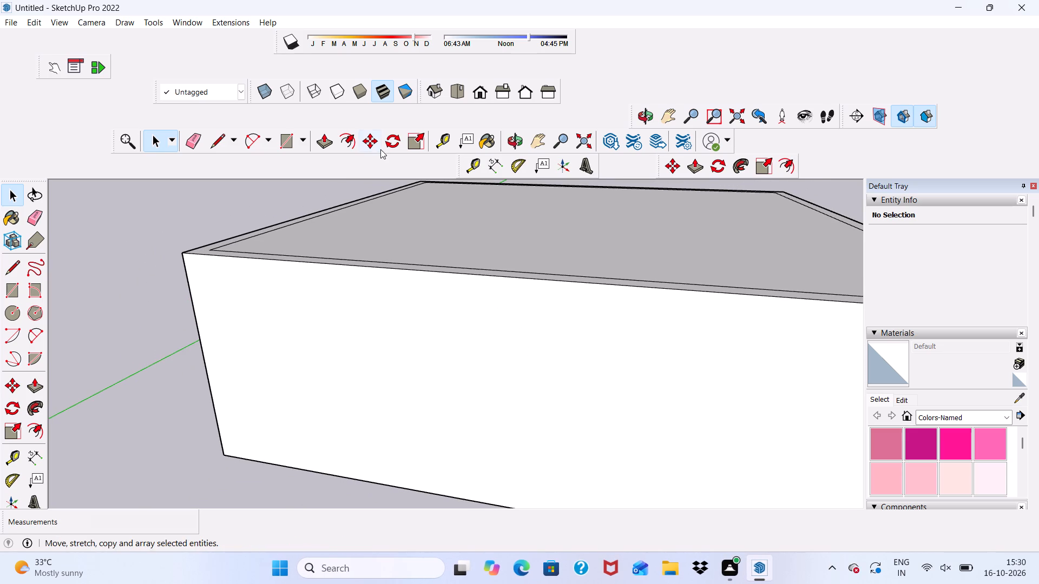
Push/Pull the 9" border face around the roof up 10' to raise the upper-storey walls.
scroll(285, 227, down, 1)
middle_drag(285, 229, 295, 290)
scroll(241, 351, up, 2)
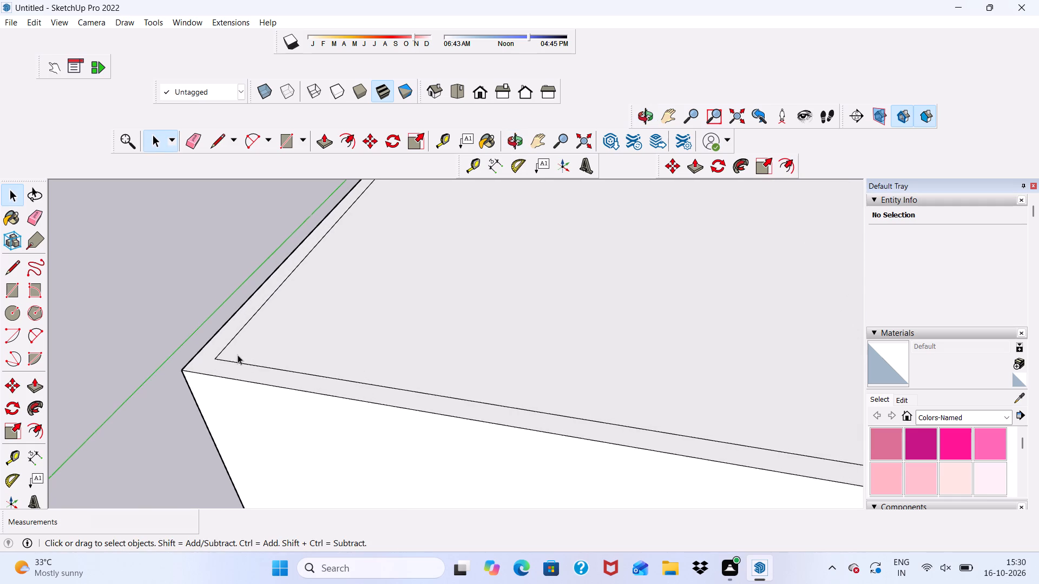
scroll(238, 355, up, 2)
click(219, 368)
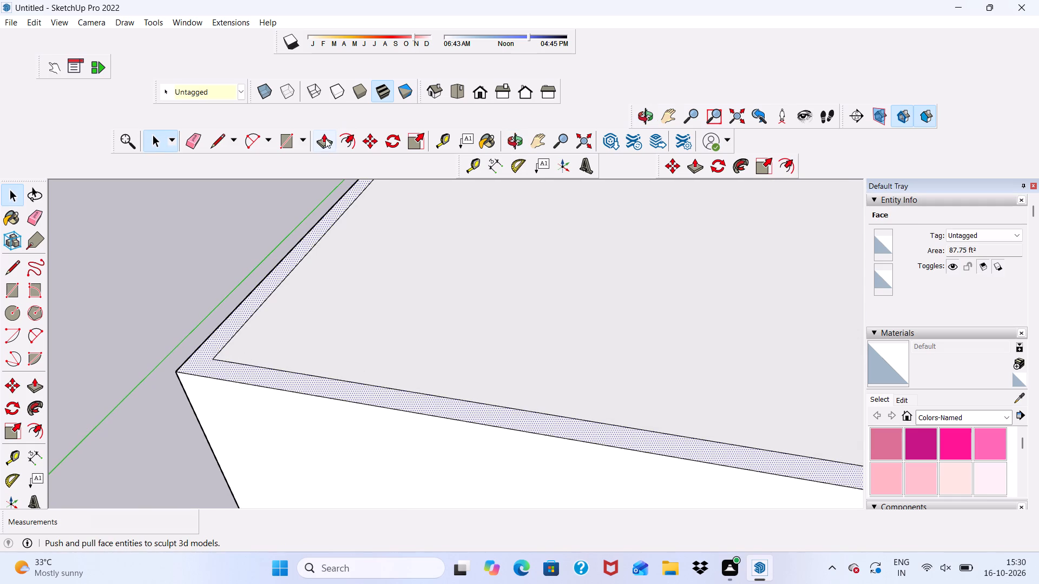
click(323, 145)
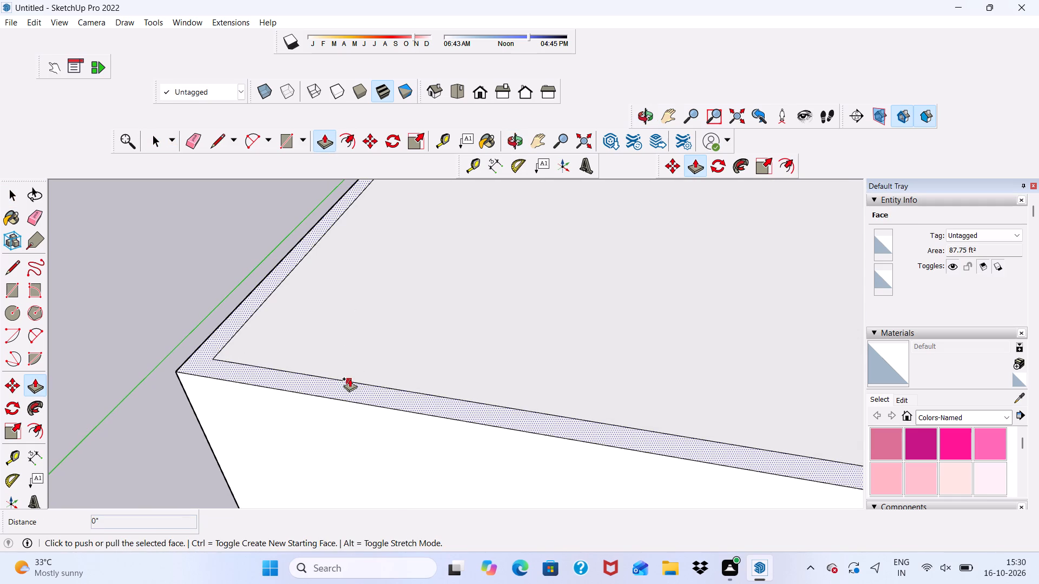
click(350, 379)
text(10')
key(Return)
scroll(336, 281, down, 5)
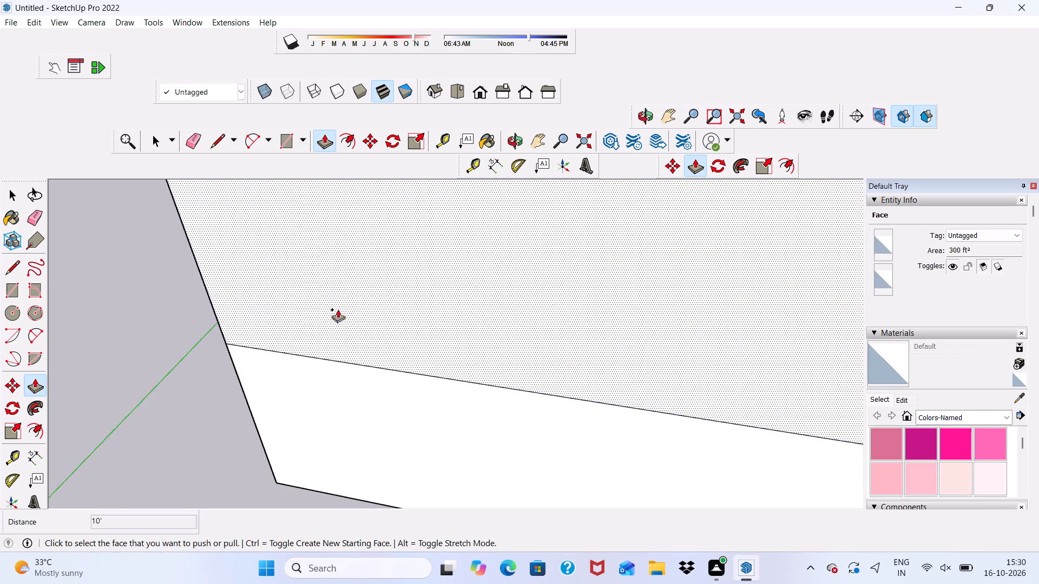
scroll(338, 309, down, 1)
key(space)
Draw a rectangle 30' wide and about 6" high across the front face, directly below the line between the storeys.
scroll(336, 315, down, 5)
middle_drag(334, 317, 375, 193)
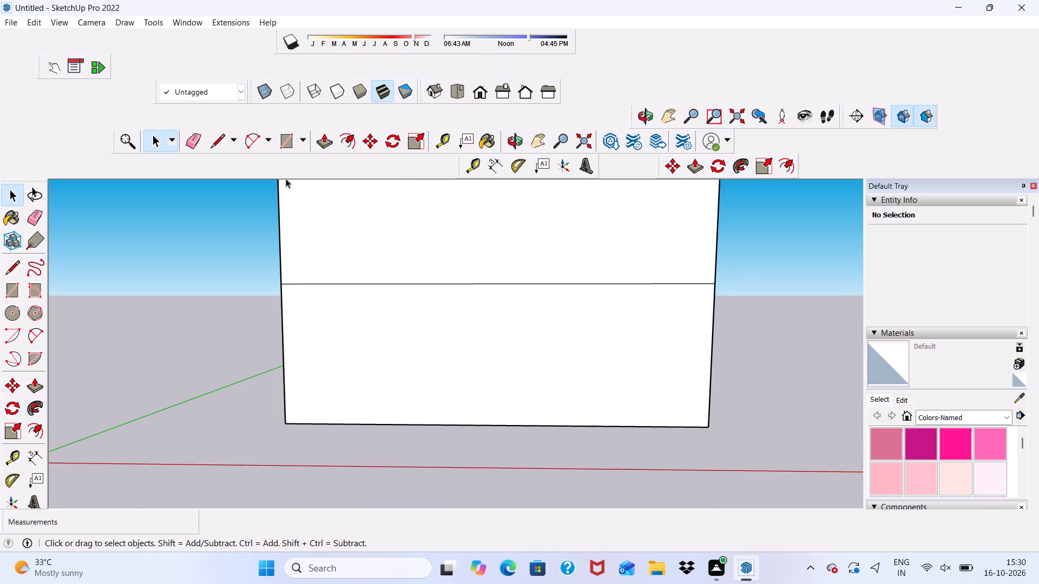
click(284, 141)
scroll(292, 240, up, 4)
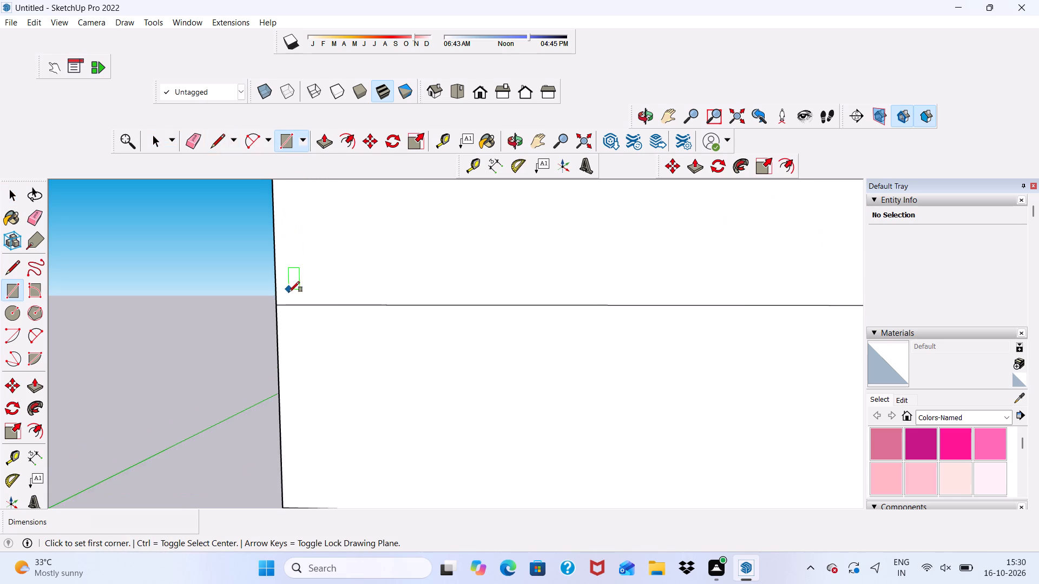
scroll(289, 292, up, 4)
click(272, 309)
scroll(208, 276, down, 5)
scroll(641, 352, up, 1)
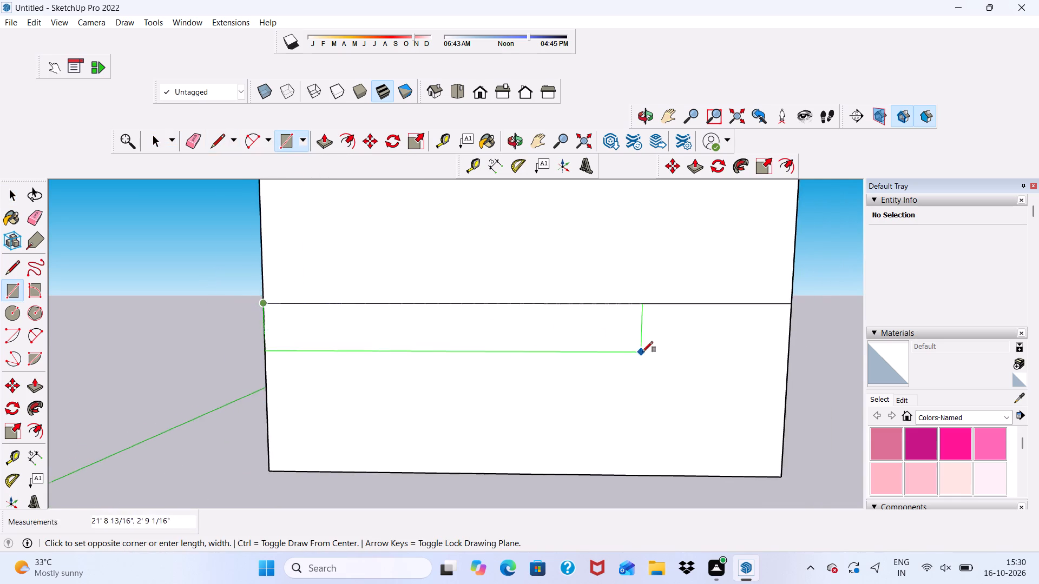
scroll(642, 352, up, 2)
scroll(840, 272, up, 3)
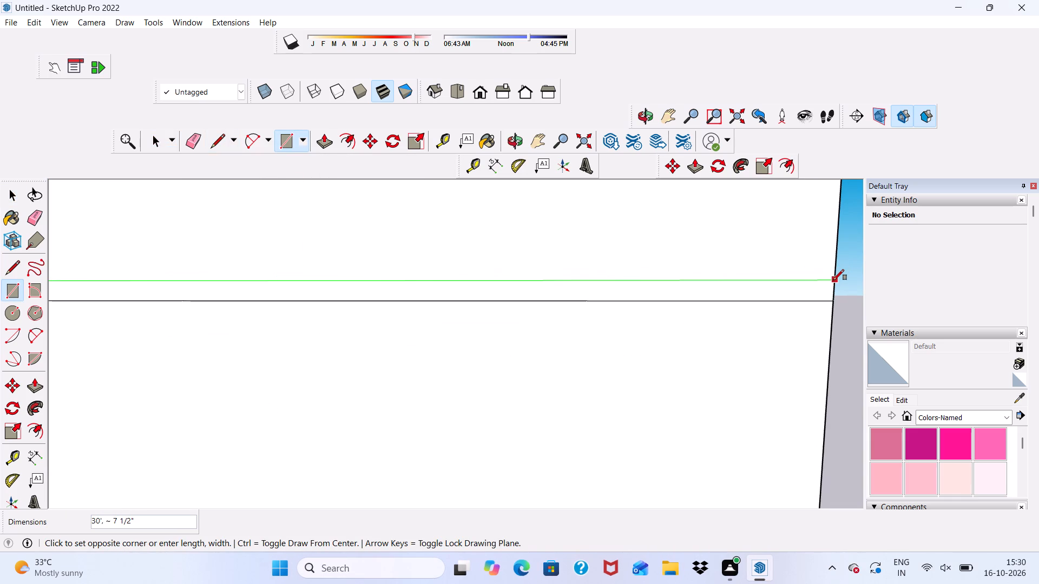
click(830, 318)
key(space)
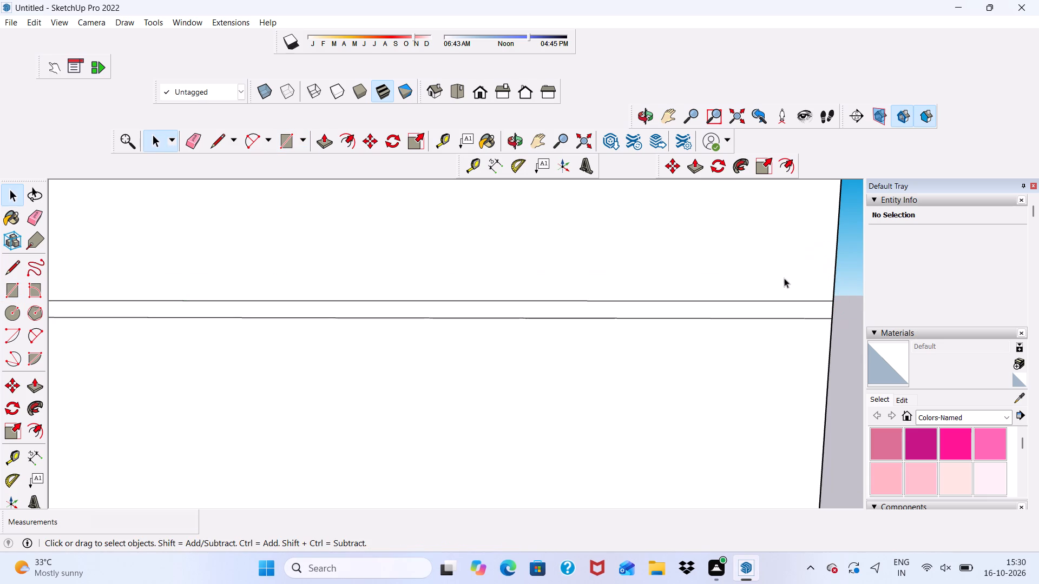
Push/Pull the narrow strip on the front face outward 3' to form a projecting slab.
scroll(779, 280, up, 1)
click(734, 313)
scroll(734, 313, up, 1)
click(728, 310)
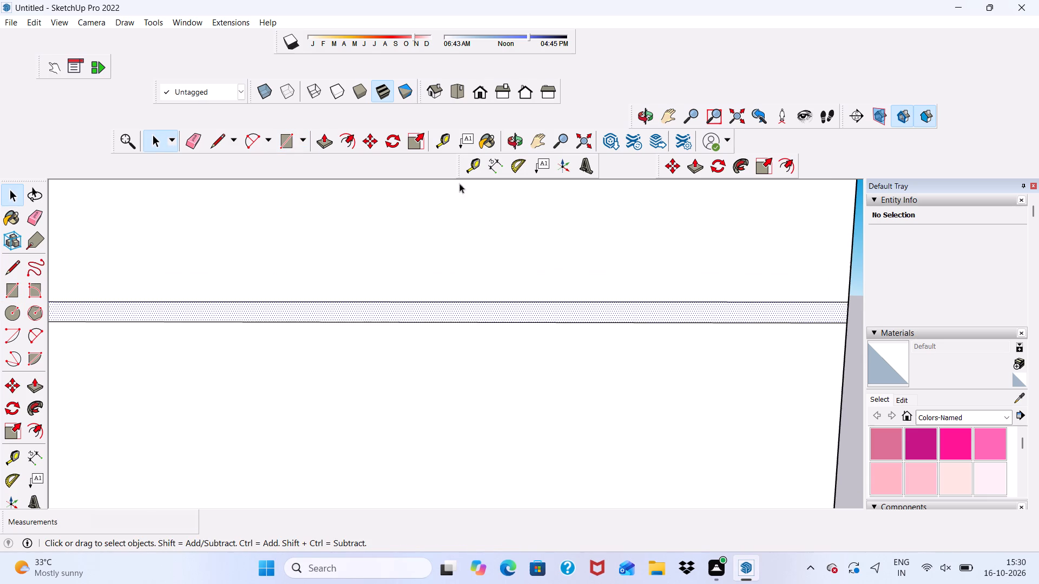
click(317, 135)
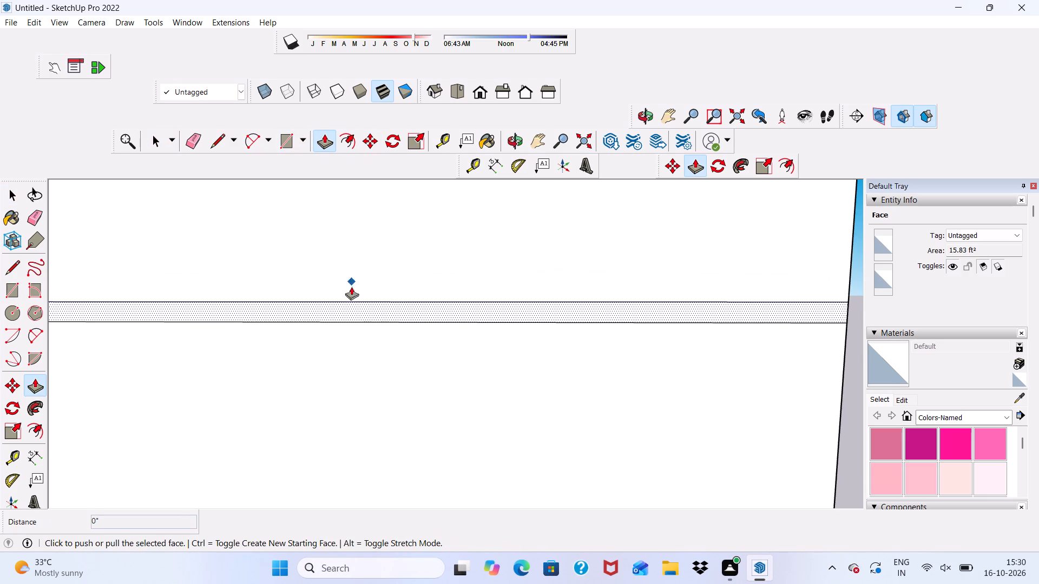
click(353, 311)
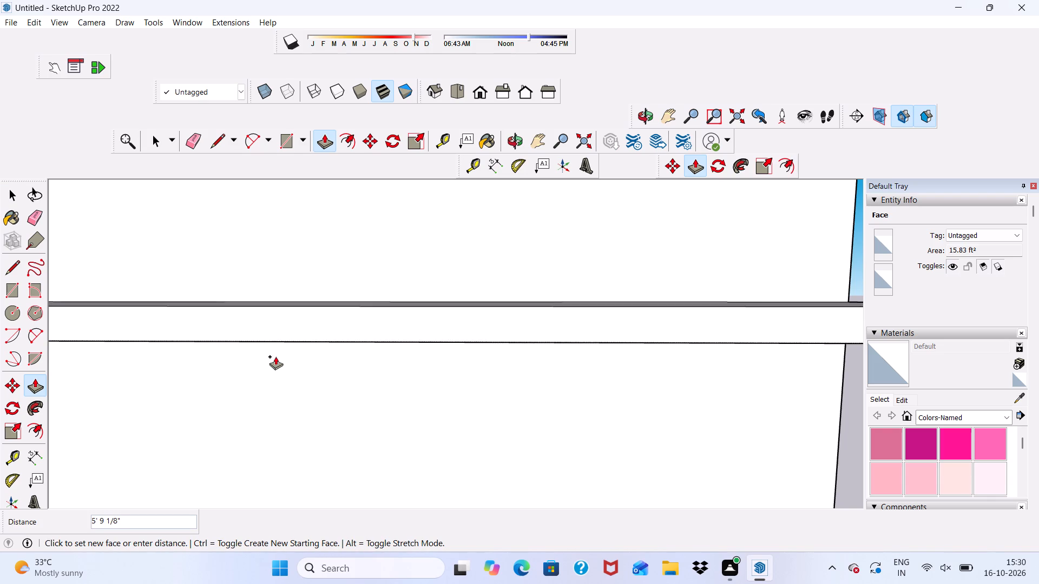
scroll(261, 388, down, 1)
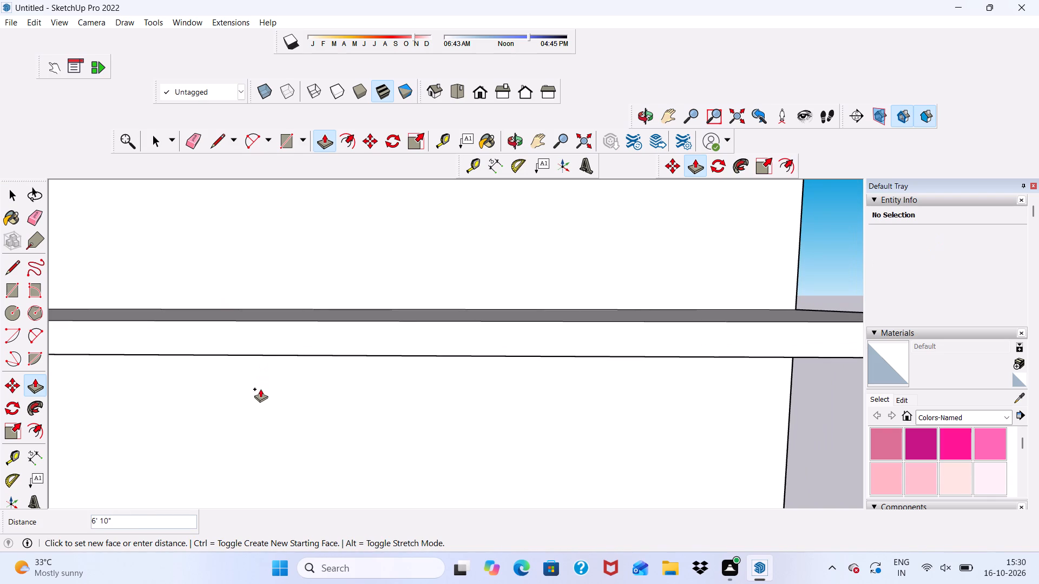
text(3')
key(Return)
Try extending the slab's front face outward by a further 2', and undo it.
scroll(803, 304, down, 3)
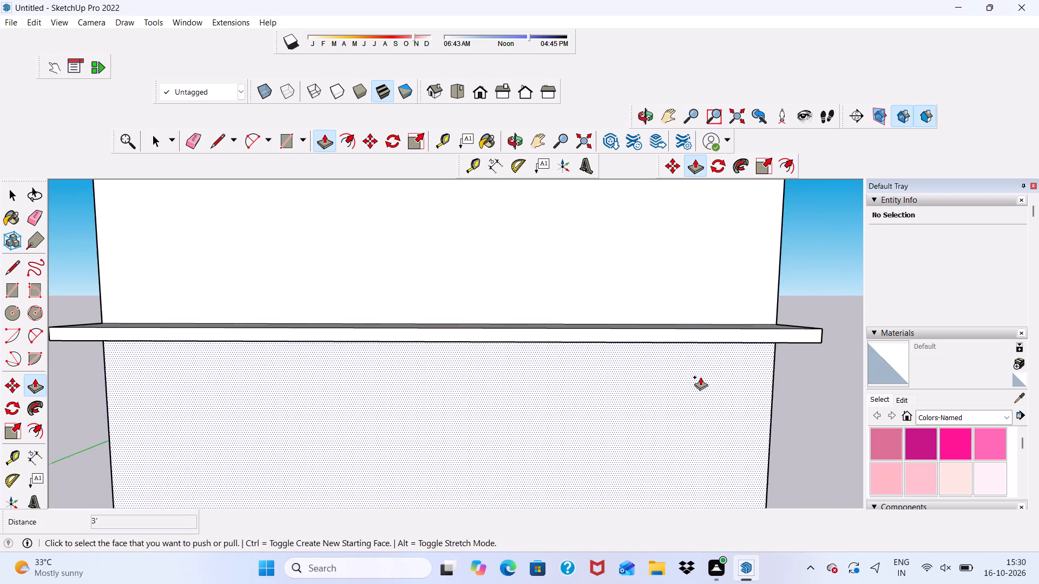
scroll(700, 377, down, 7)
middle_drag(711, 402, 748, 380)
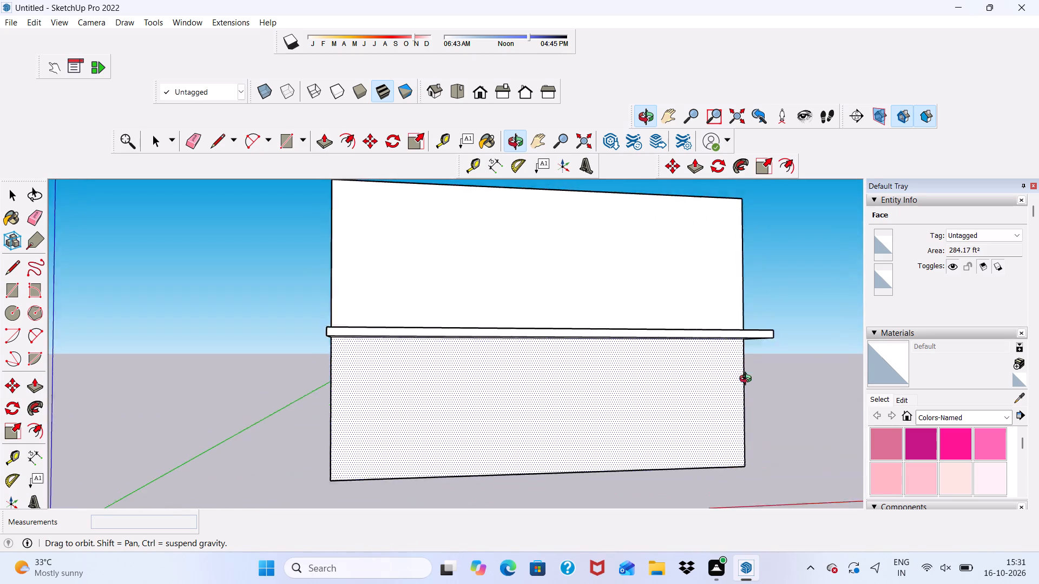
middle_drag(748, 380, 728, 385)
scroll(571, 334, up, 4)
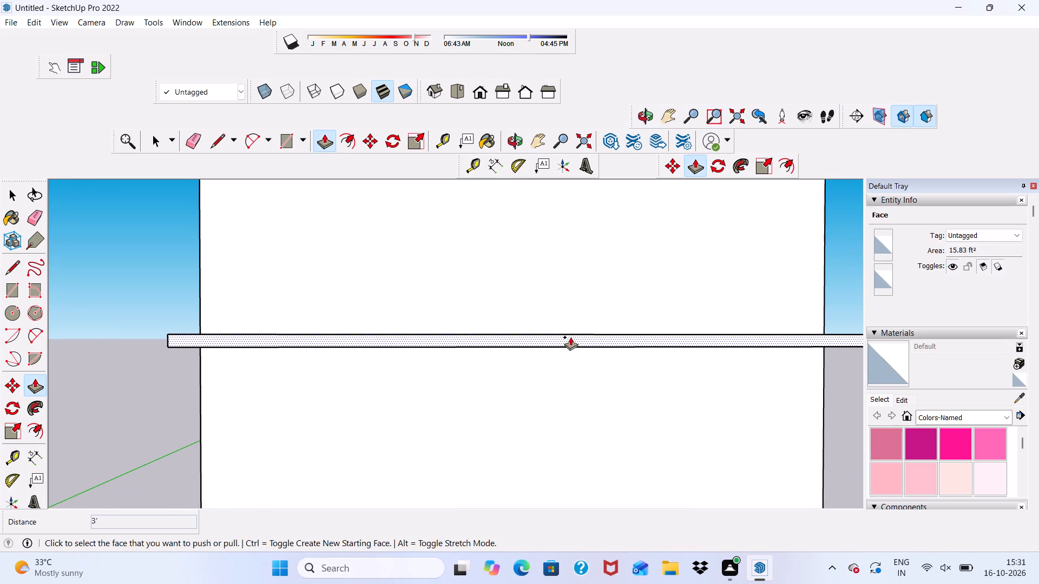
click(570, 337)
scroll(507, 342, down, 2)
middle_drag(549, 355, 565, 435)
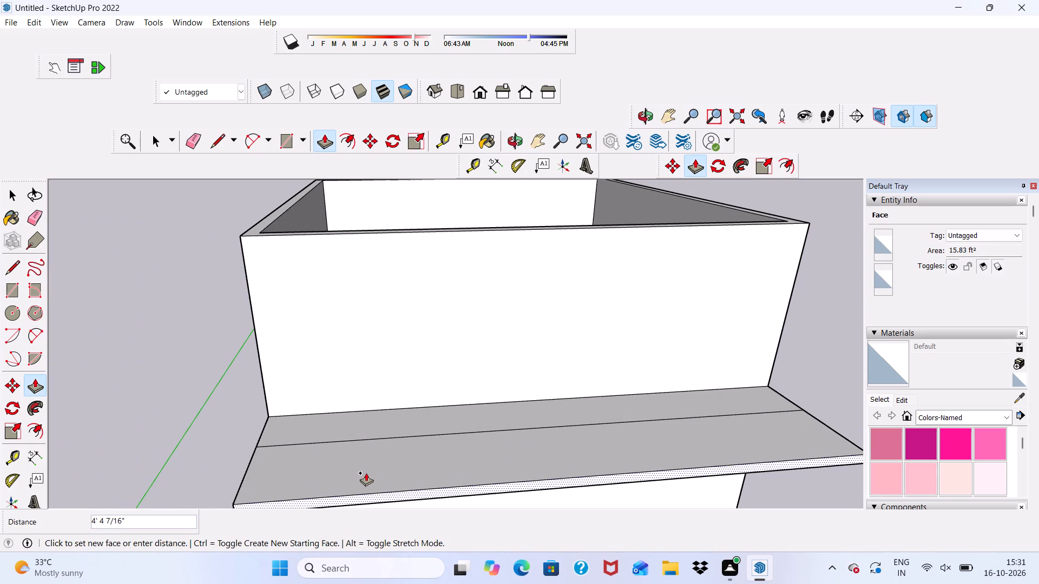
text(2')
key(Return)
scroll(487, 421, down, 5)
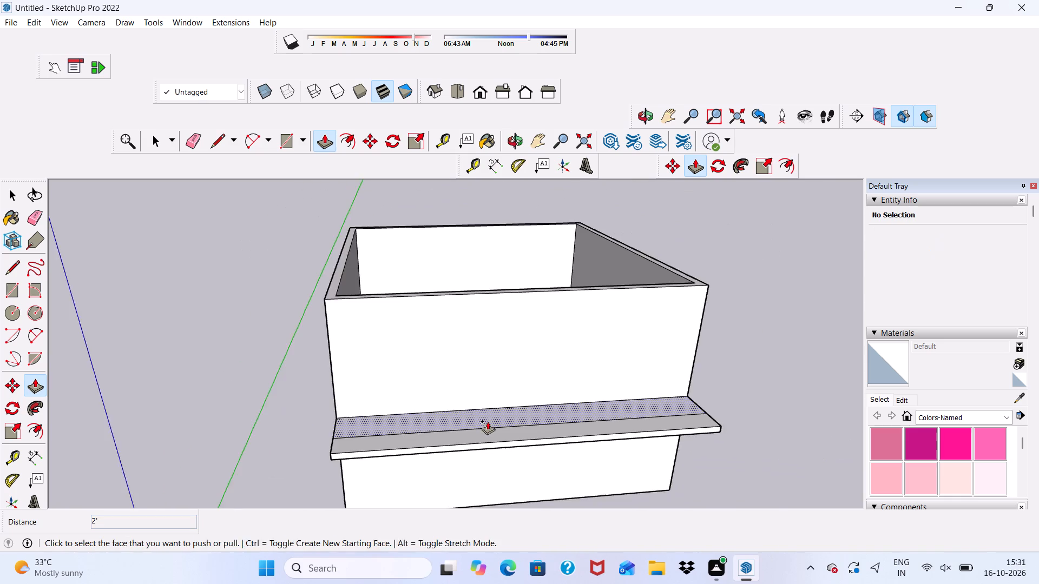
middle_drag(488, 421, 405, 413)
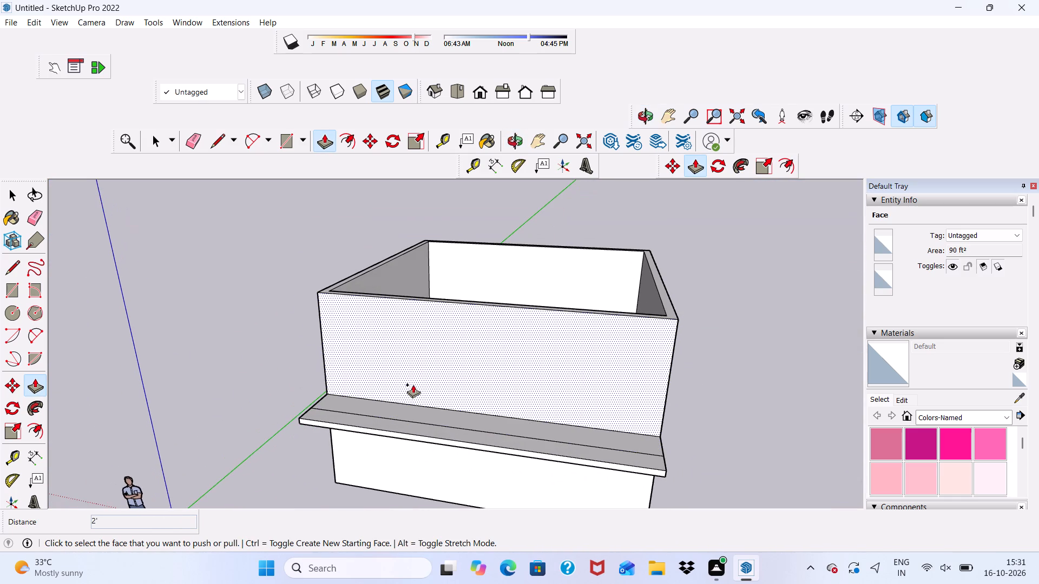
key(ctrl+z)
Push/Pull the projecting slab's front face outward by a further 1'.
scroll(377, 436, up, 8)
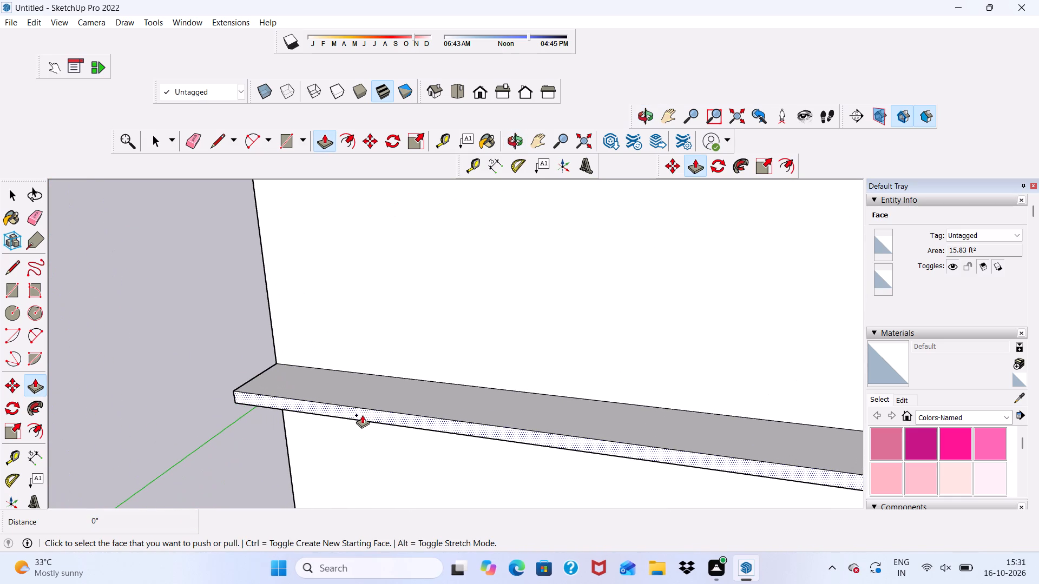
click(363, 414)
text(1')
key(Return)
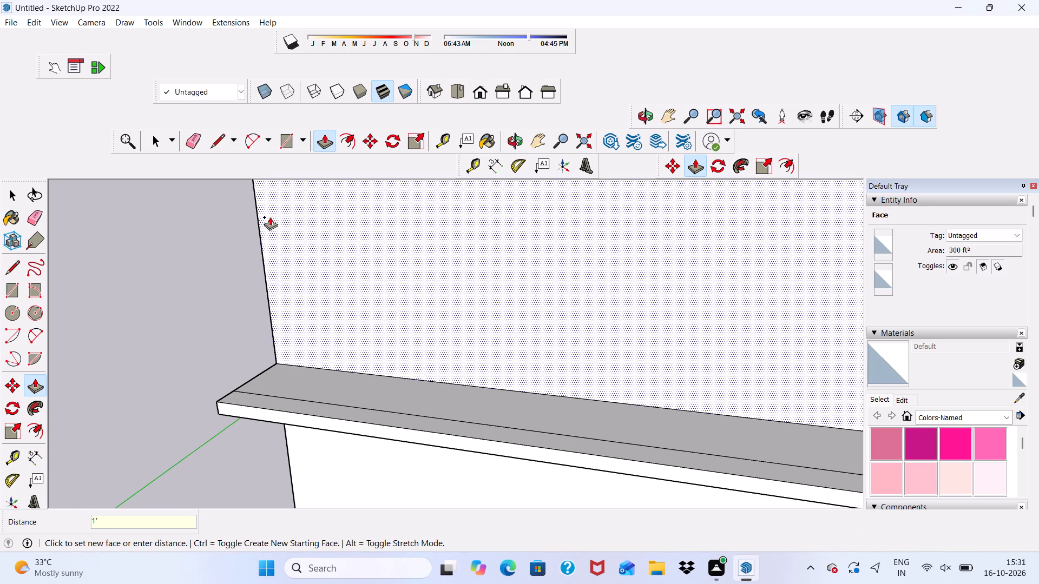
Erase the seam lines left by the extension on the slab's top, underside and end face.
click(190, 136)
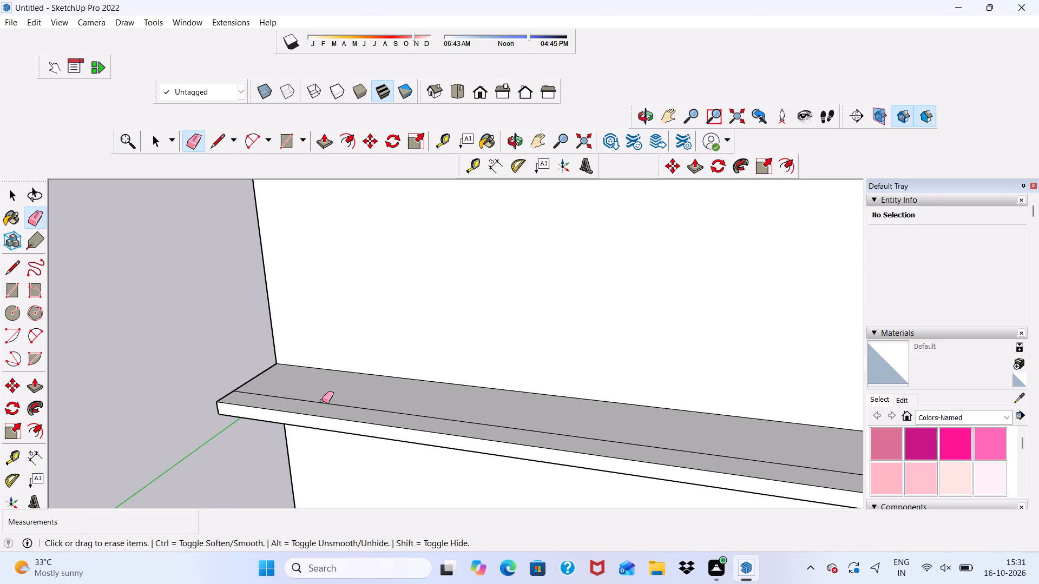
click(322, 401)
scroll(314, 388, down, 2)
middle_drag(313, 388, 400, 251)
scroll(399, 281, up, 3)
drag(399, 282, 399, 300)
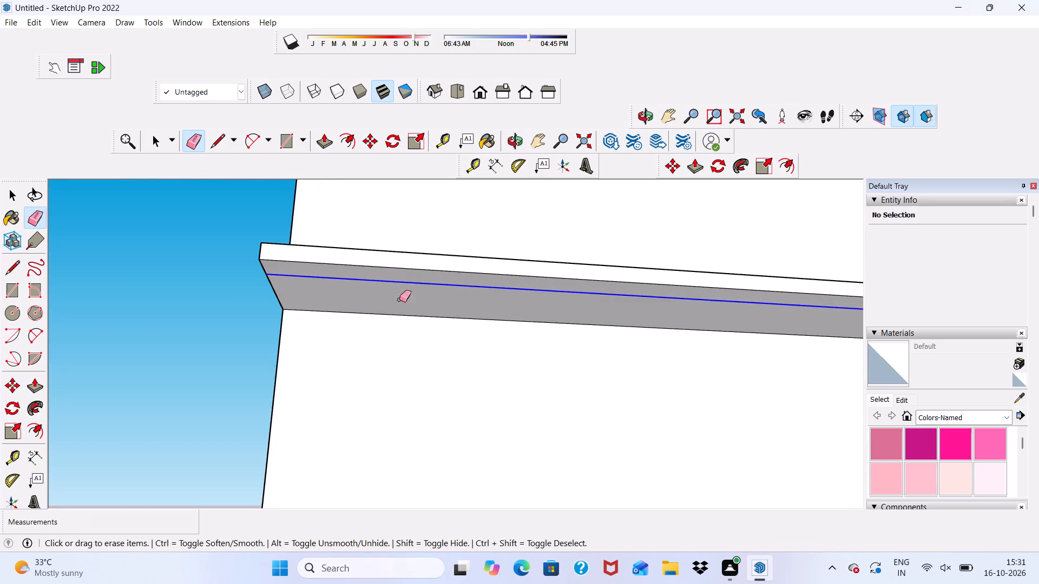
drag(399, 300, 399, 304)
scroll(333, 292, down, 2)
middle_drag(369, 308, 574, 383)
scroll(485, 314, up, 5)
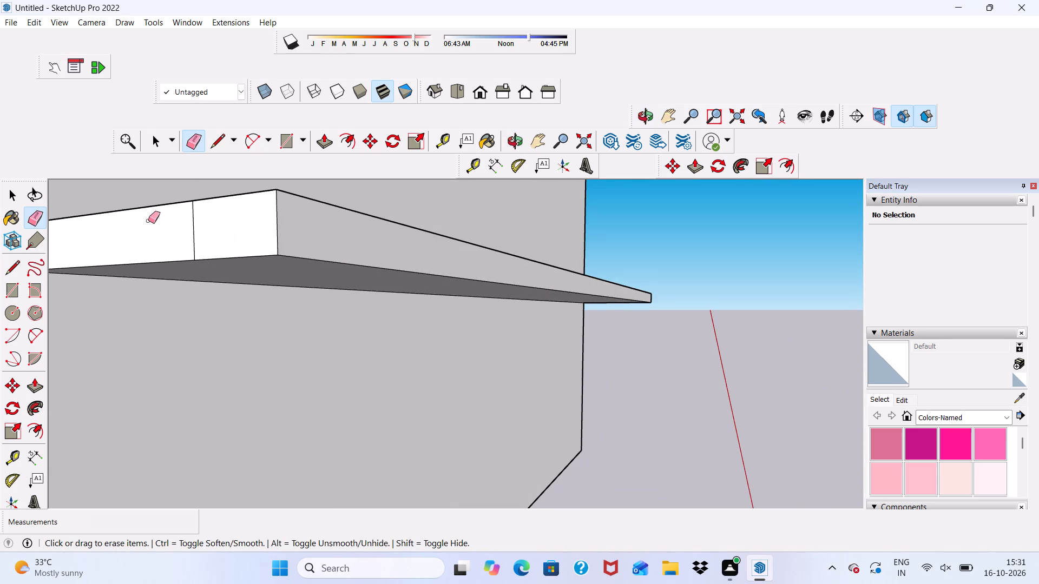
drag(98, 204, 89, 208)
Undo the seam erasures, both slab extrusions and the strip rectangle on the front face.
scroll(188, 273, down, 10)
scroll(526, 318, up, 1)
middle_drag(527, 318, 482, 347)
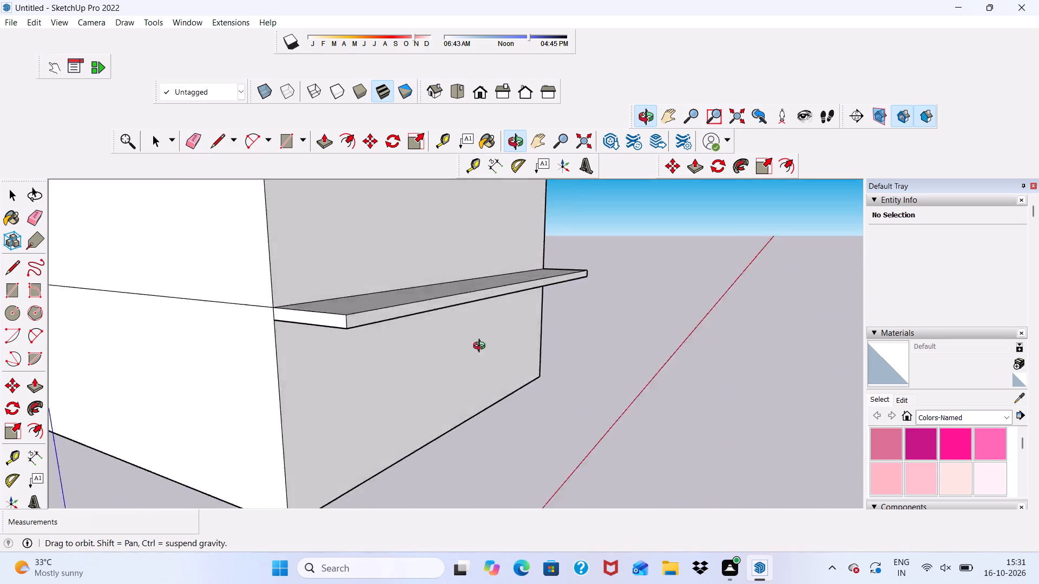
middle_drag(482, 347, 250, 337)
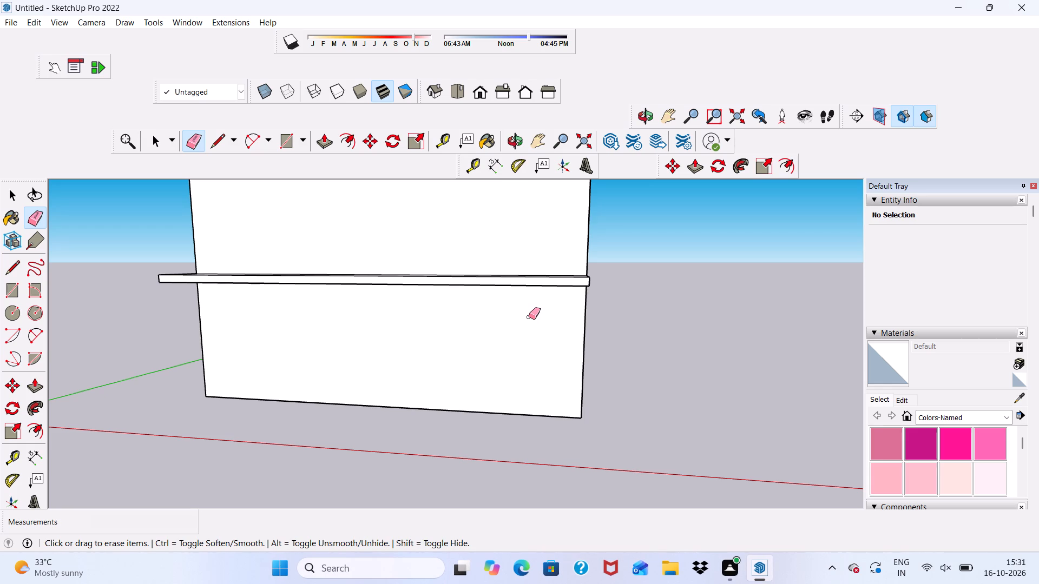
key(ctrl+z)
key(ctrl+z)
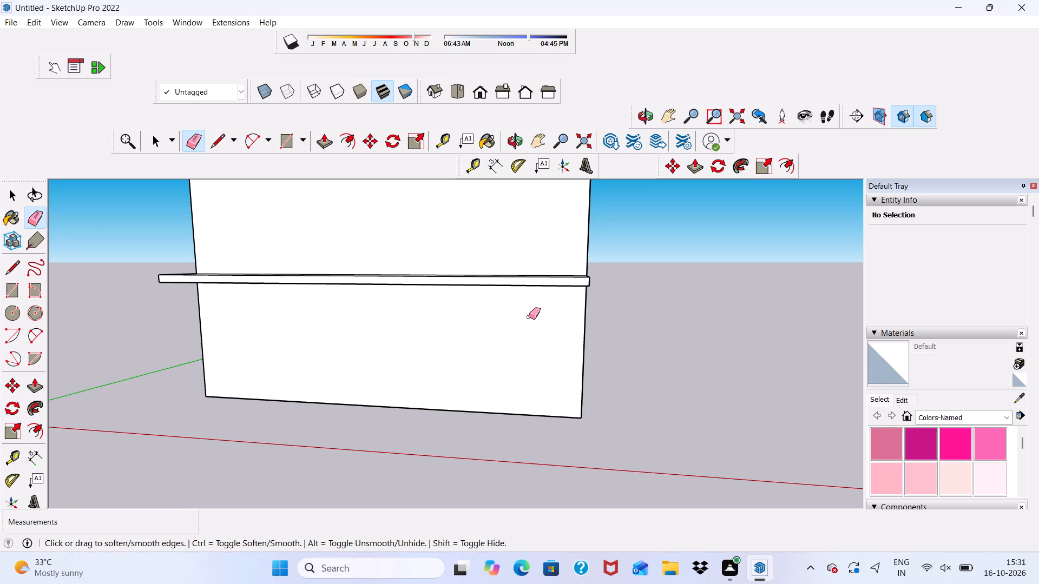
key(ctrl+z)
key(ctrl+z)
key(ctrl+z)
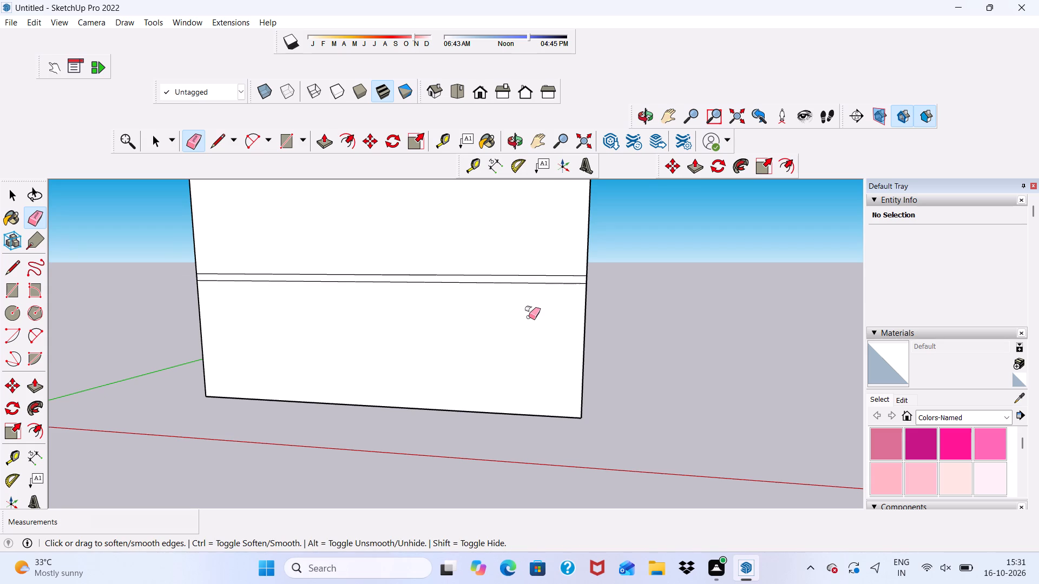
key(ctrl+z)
Undo the 10' extrusion of the upper-storey walls.
key(ctrl+z)
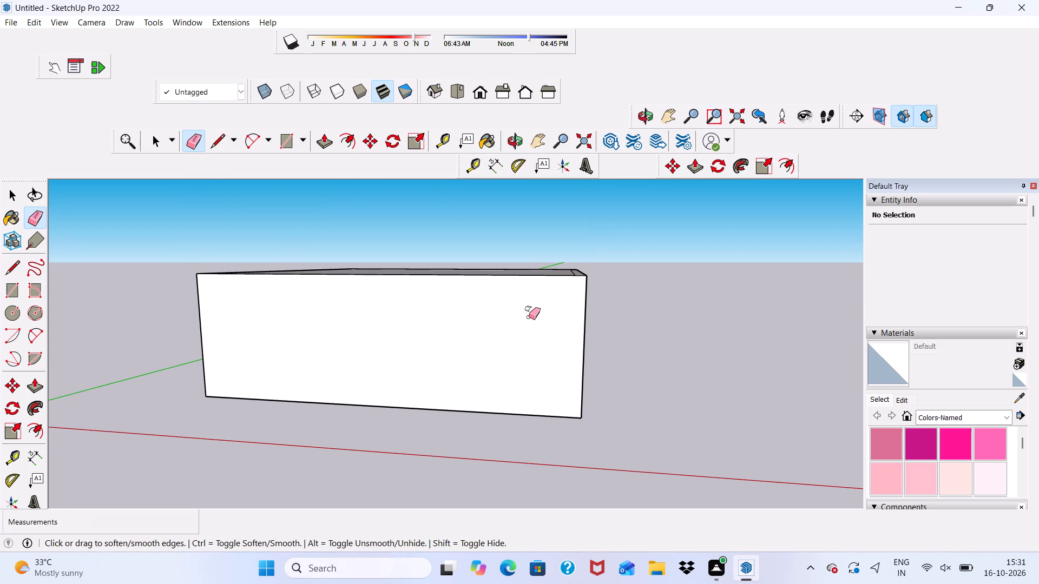
key(space)
Place a Tape Measure guide on the roof about 14' 4" in from the inner wall edge nearest the green axis, parallel to it.
scroll(497, 318, down, 4)
middle_drag(532, 309, 555, 467)
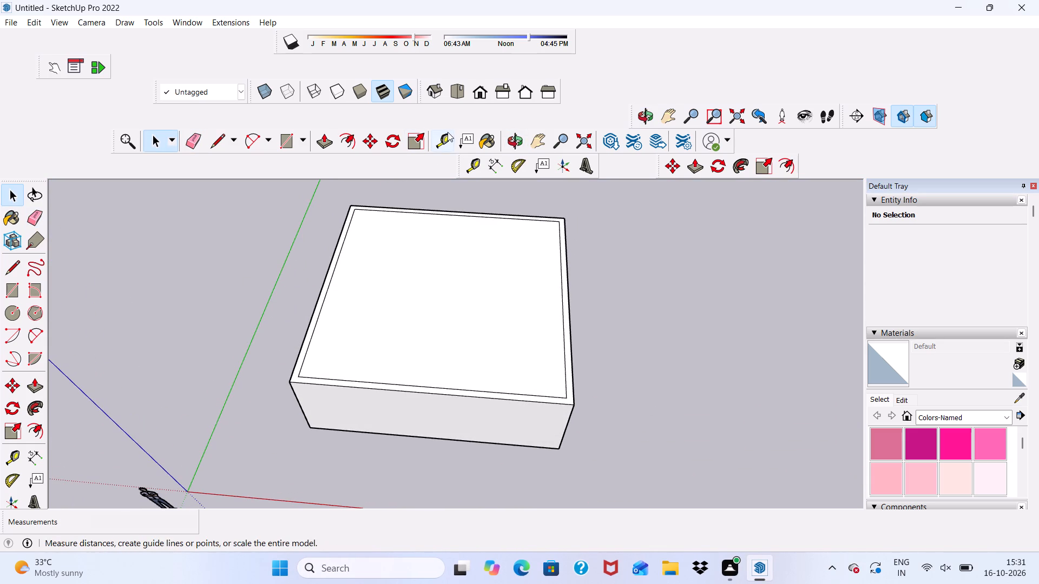
click(448, 136)
scroll(419, 245, down, 2)
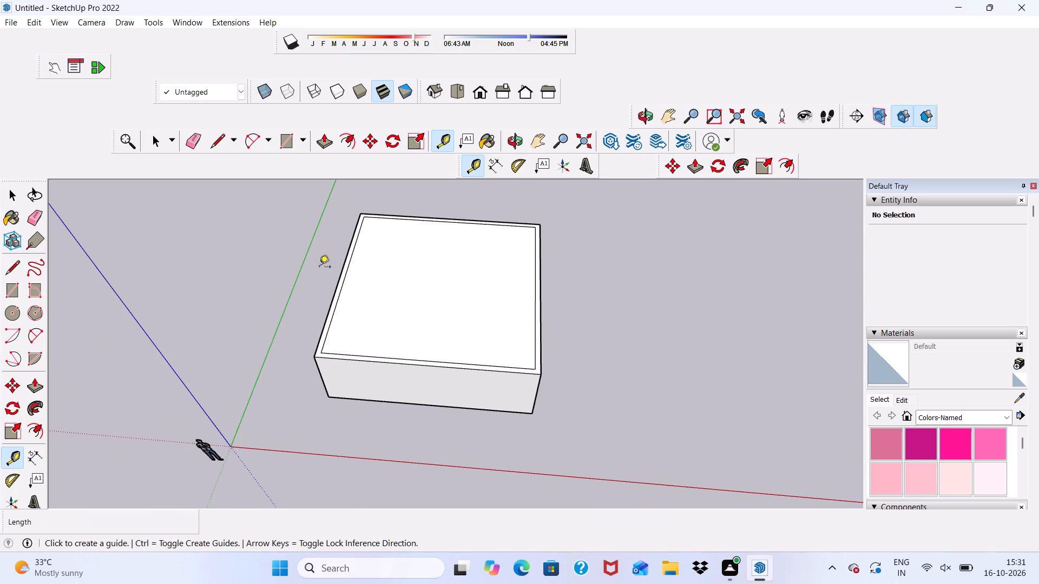
scroll(325, 234, up, 2)
scroll(351, 245, down, 1)
scroll(356, 296, up, 6)
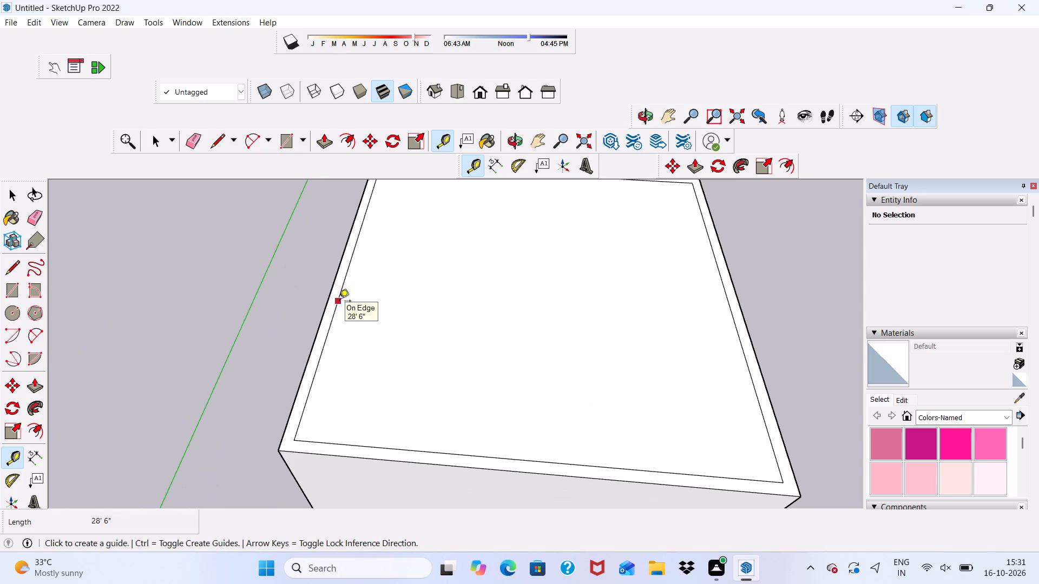
click(339, 302)
click(534, 321)
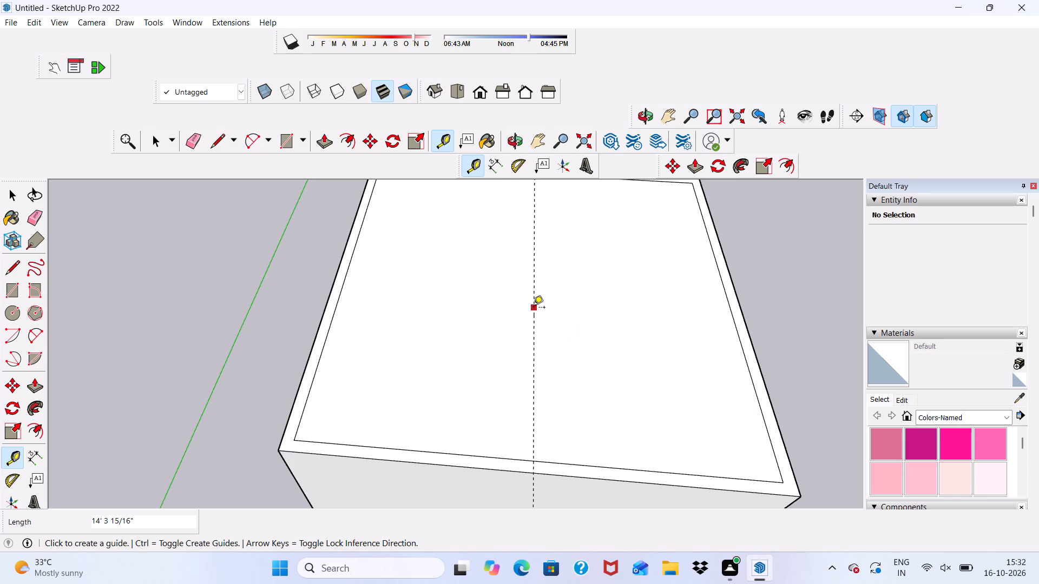
Place a second parallel guide 6" from the first one, on the side away from the green axis.
scroll(534, 308, up, 1)
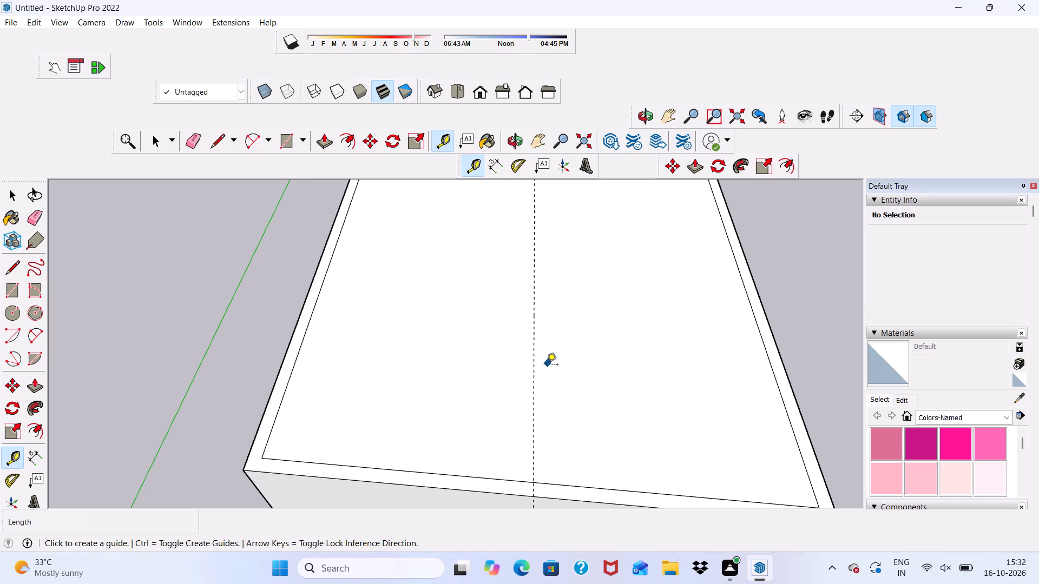
click(536, 349)
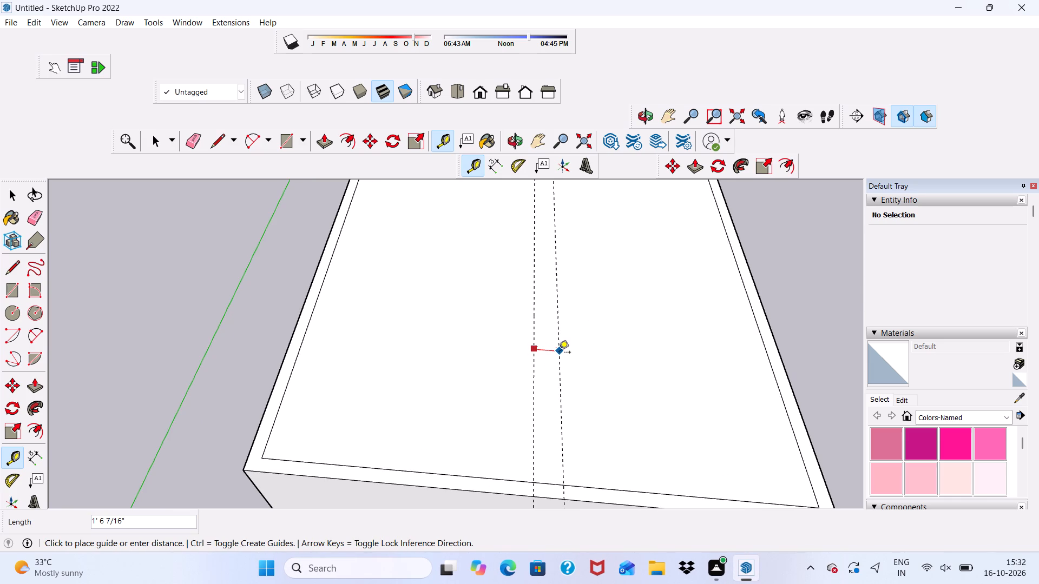
key(6)
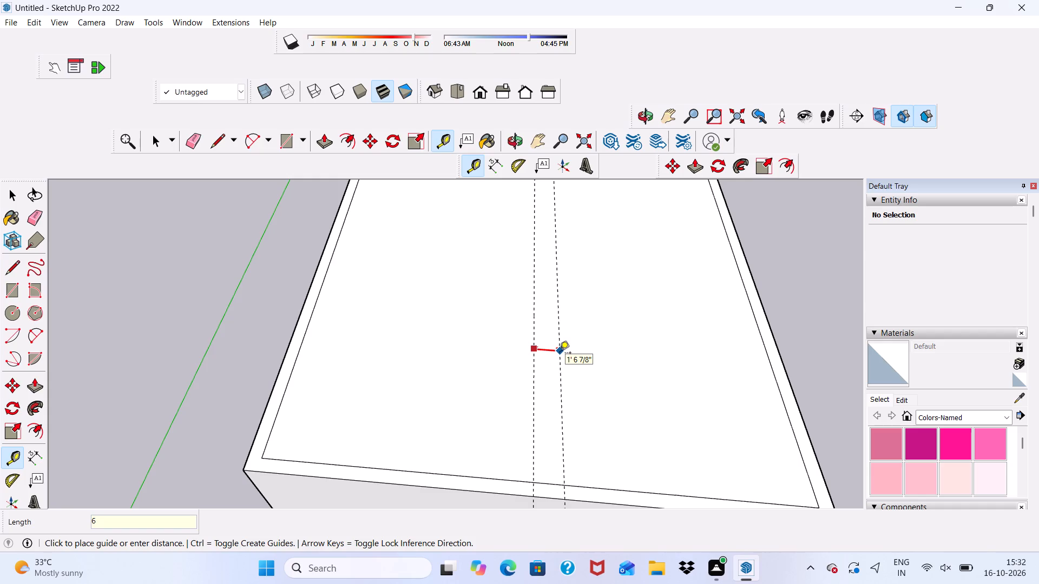
key(shift+quotedbl)
key(Return)
Place a Tape Measure guide on the roof about 17' 9" in from the back inner wall edge, parallel to the red axis.
scroll(579, 285, down, 7)
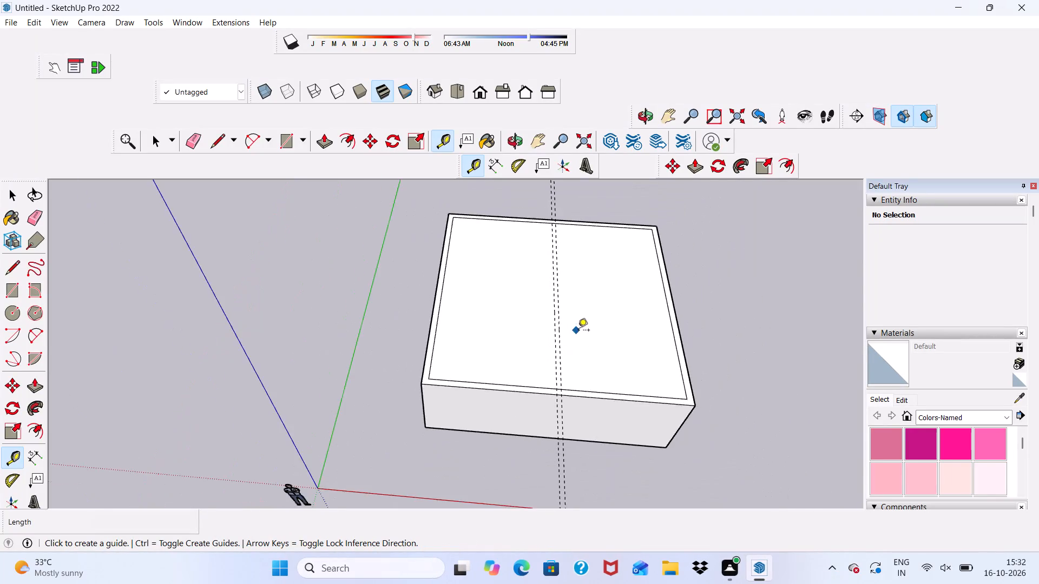
scroll(566, 271, up, 9)
click(591, 193)
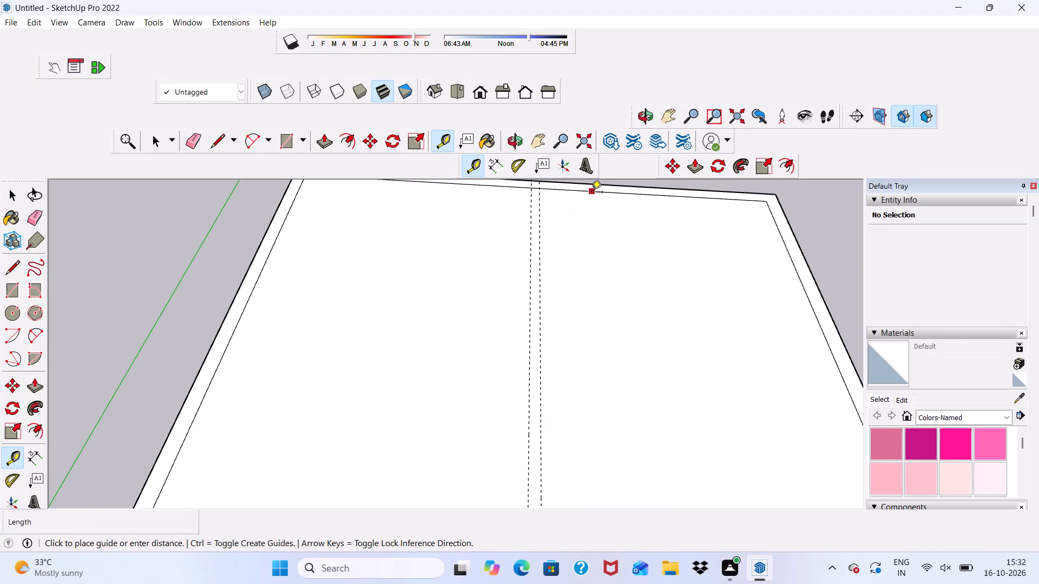
scroll(565, 397, down, 4)
scroll(607, 448, down, 4)
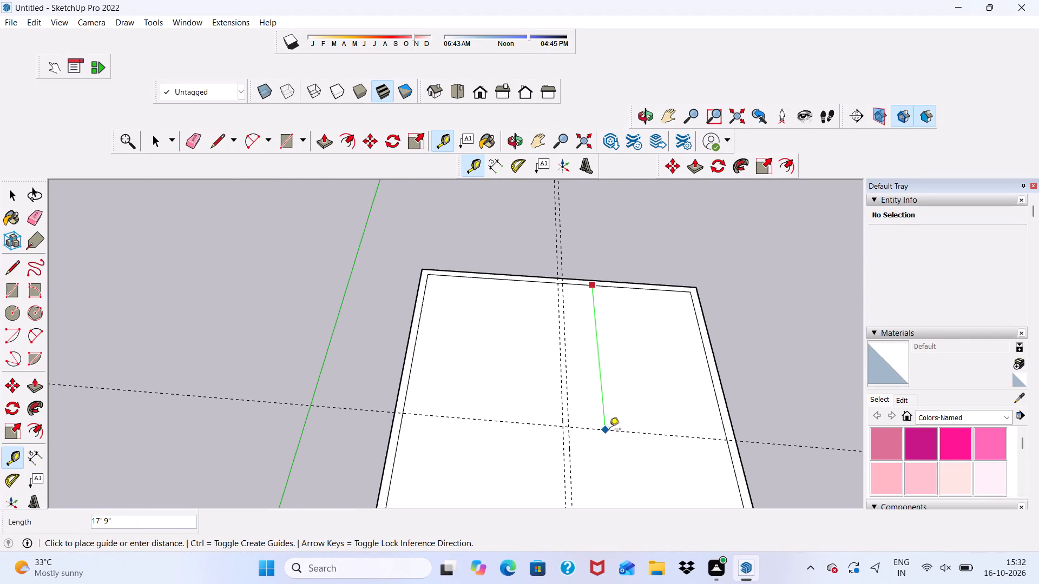
click(609, 430)
Place a second guide 6" from the new cross guide, on its front side.
click(609, 432)
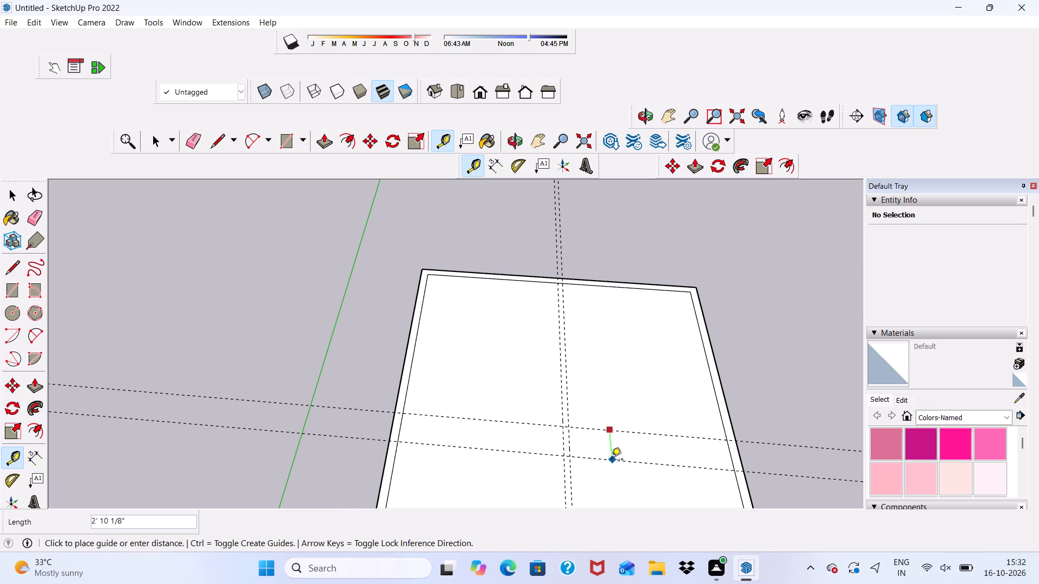
text(6")
key(Return)
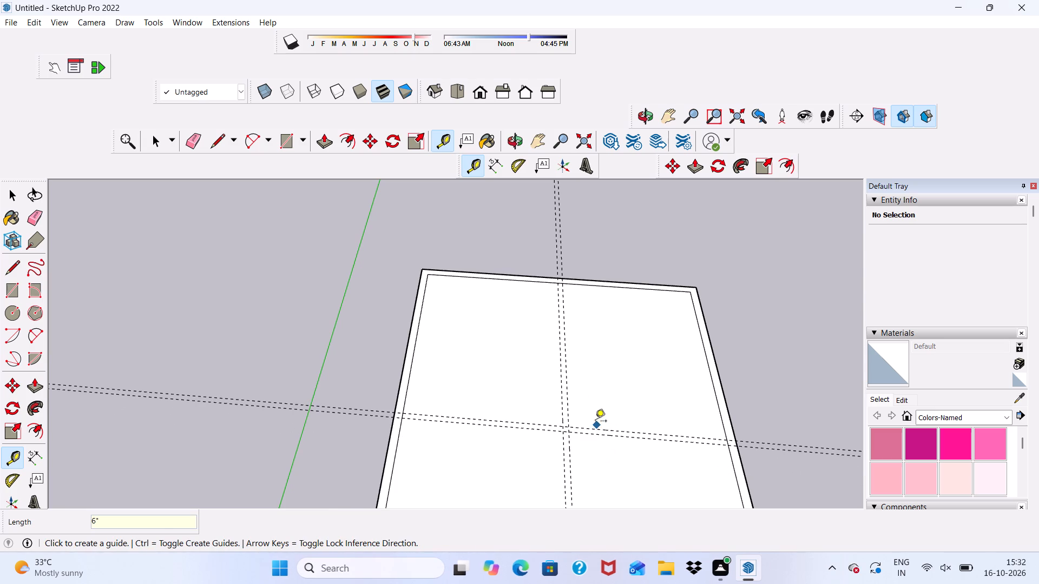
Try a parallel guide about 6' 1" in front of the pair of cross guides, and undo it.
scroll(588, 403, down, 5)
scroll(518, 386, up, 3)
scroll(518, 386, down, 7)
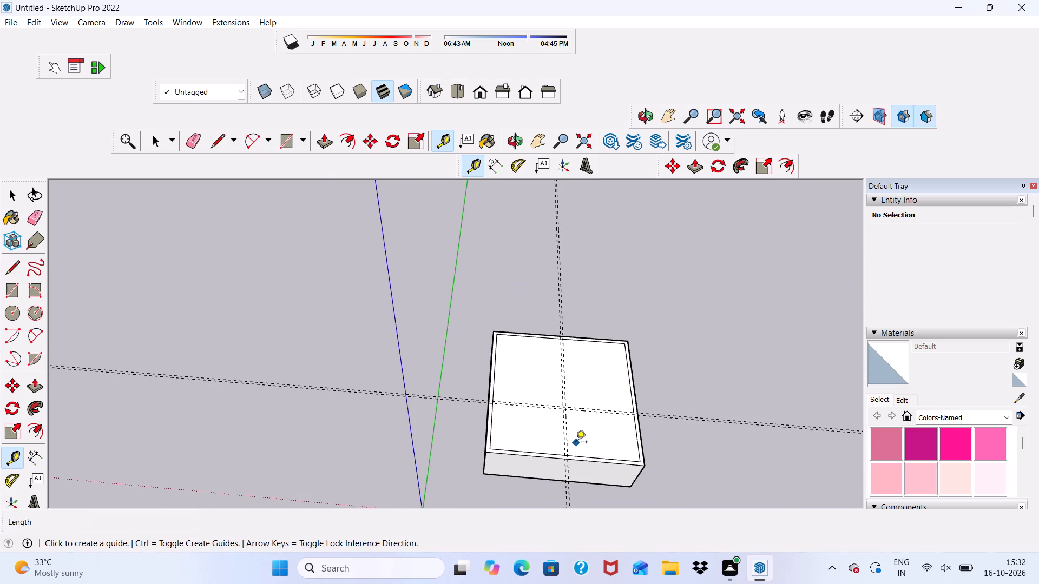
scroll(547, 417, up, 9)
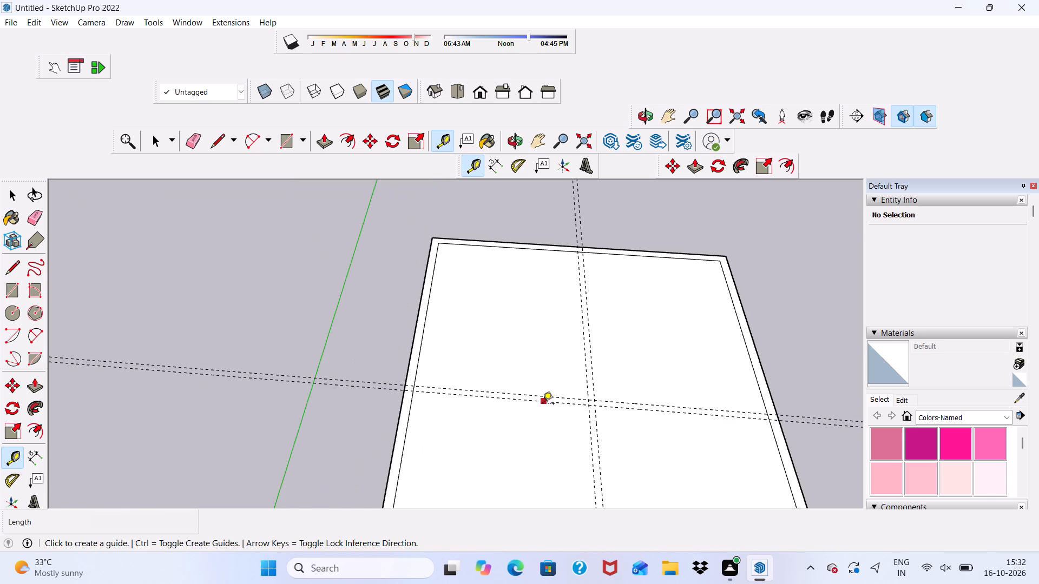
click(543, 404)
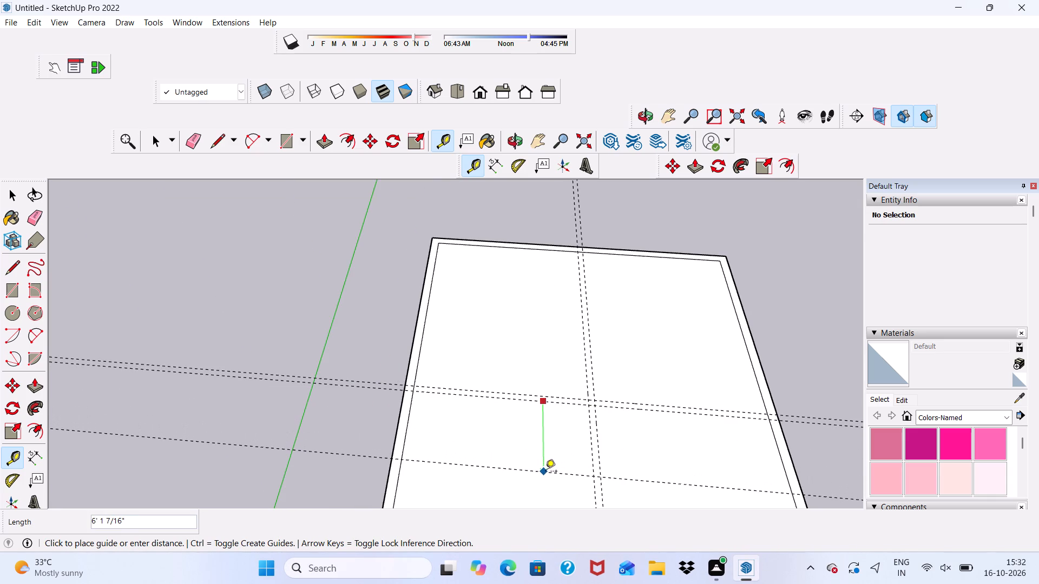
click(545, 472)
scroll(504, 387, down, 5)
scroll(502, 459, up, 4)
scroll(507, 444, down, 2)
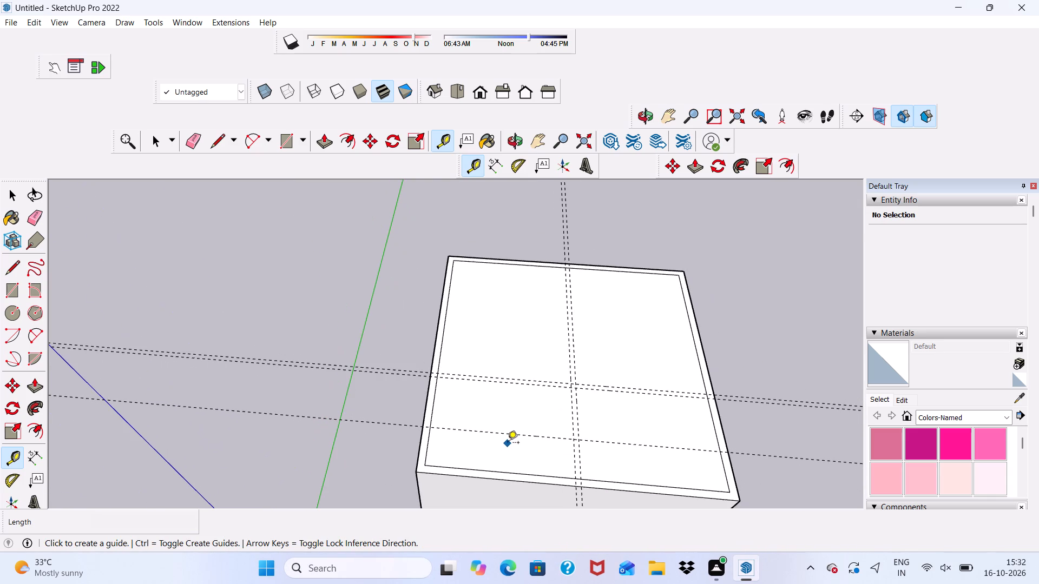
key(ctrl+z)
Place a cross guide about 6' 7" in front of the nearer of the two existing cross guides.
scroll(508, 381, up, 5)
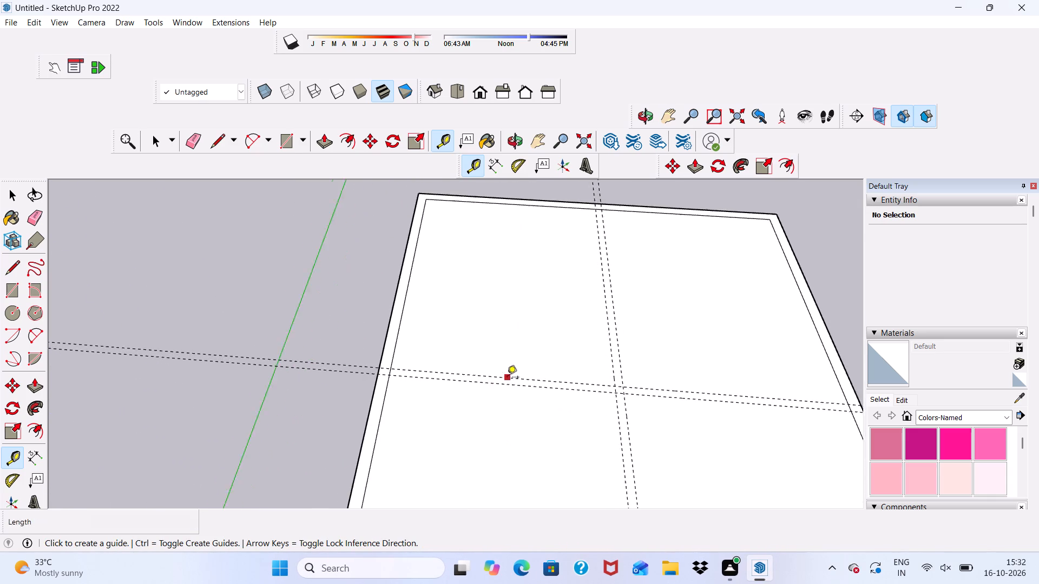
scroll(507, 378, up, 1)
click(504, 387)
scroll(496, 434, down, 5)
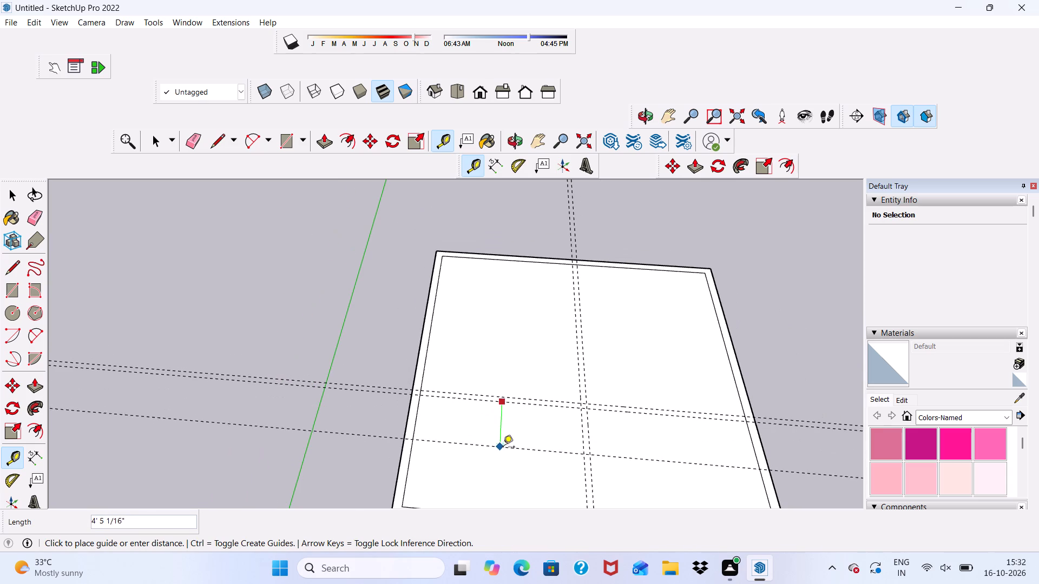
click(495, 471)
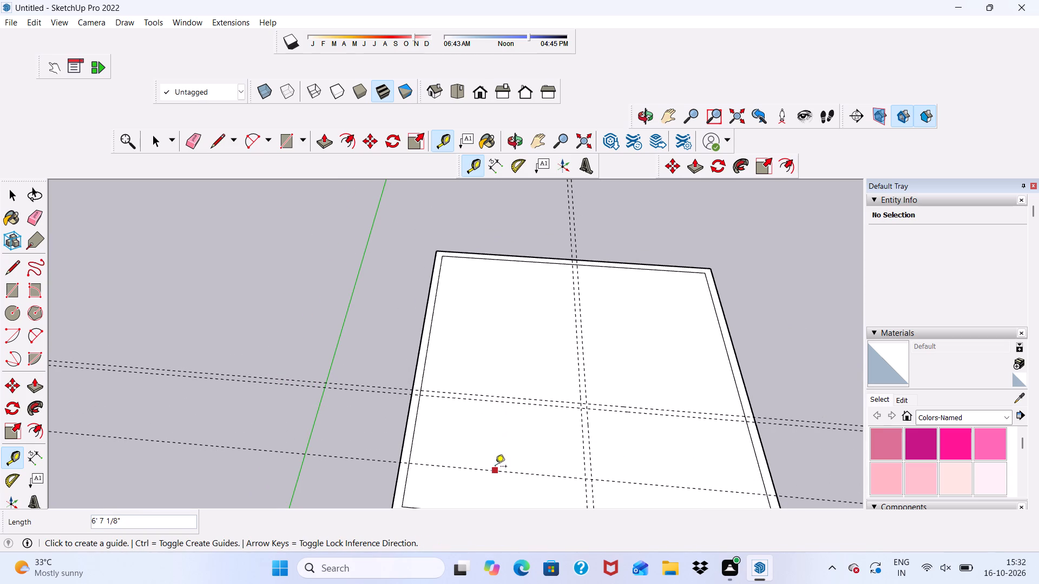
Place a parallel guide 6" behind the frontmost cross guide, towards the back wall.
click(494, 469)
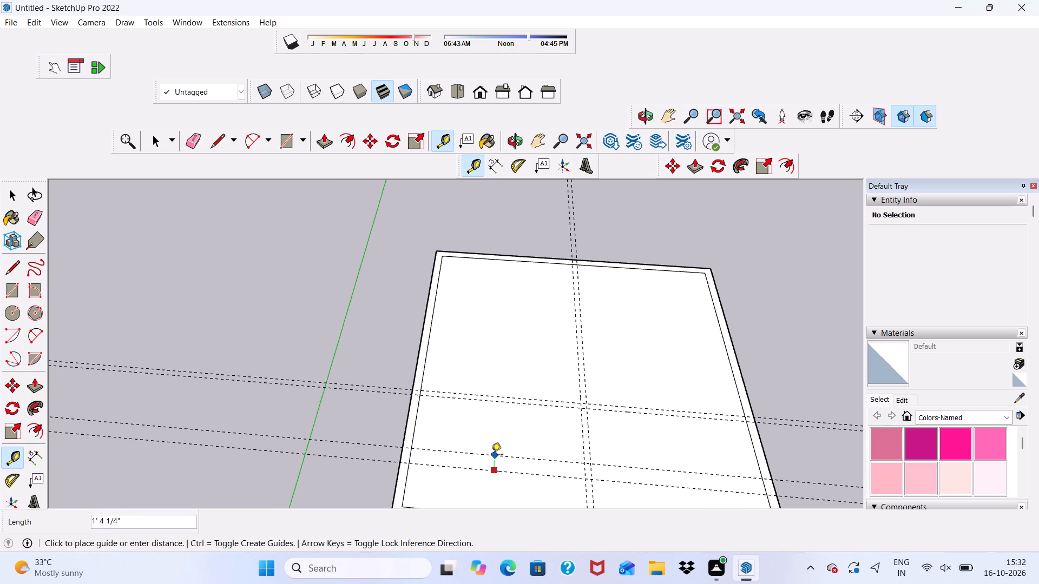
text(6")
key(Return)
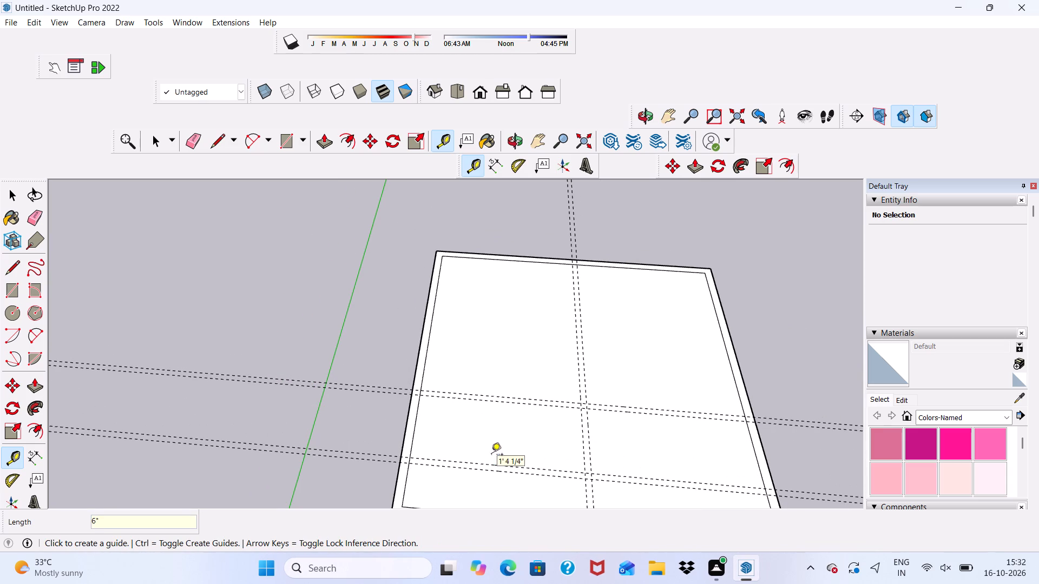
key(space)
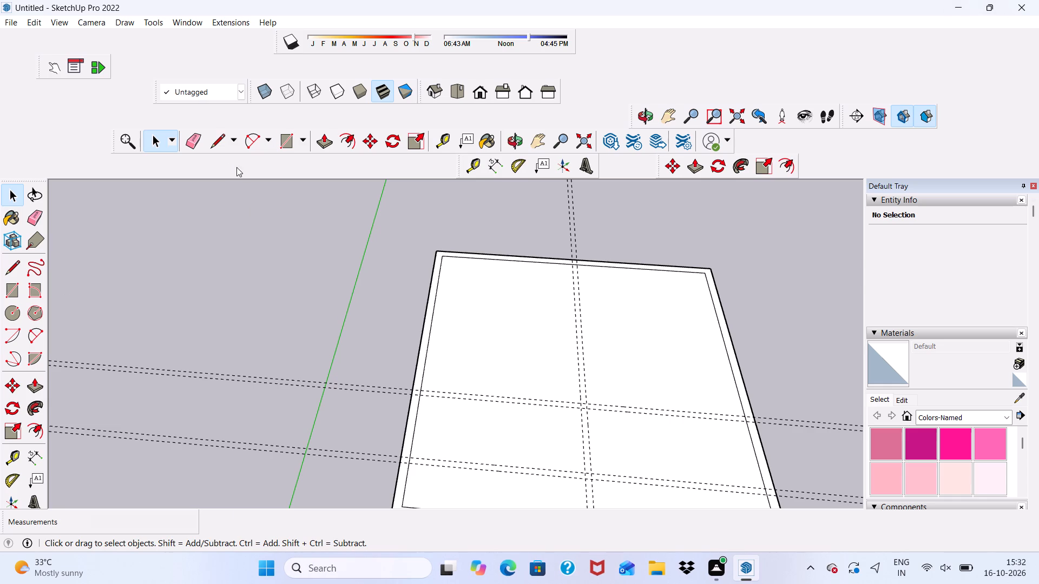
Draw the partition's inner L-shaped line along the guides, from the inner wall edge nearest the green axis, turning 24' 4 1/8" to the back inner wall edge.
click(221, 136)
scroll(331, 321, down, 4)
scroll(393, 353, down, 2)
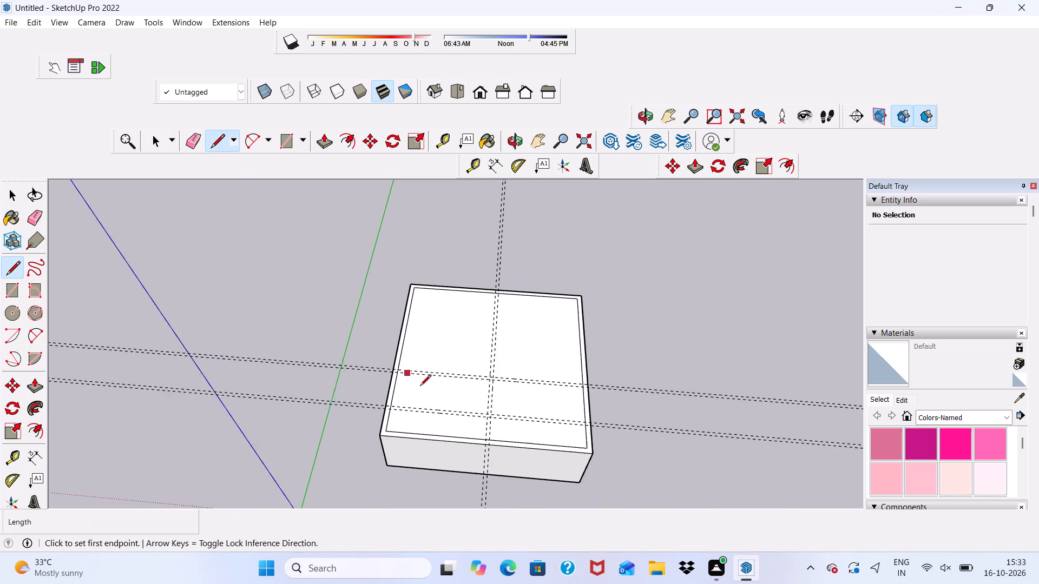
scroll(420, 387, down, 2)
middle_drag(434, 416, 443, 442)
scroll(420, 396, up, 11)
scroll(397, 333, down, 6)
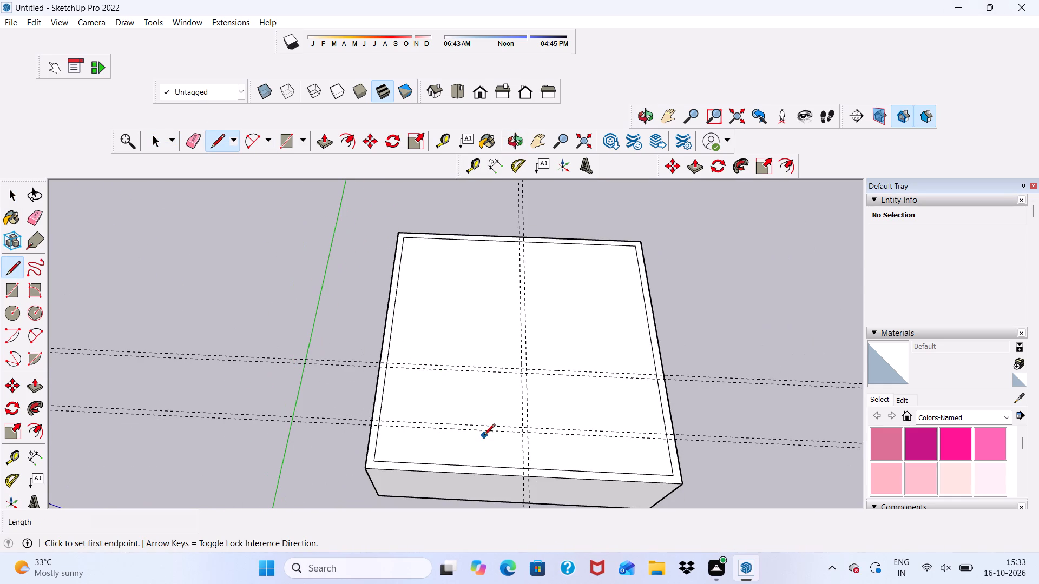
scroll(388, 432, up, 8)
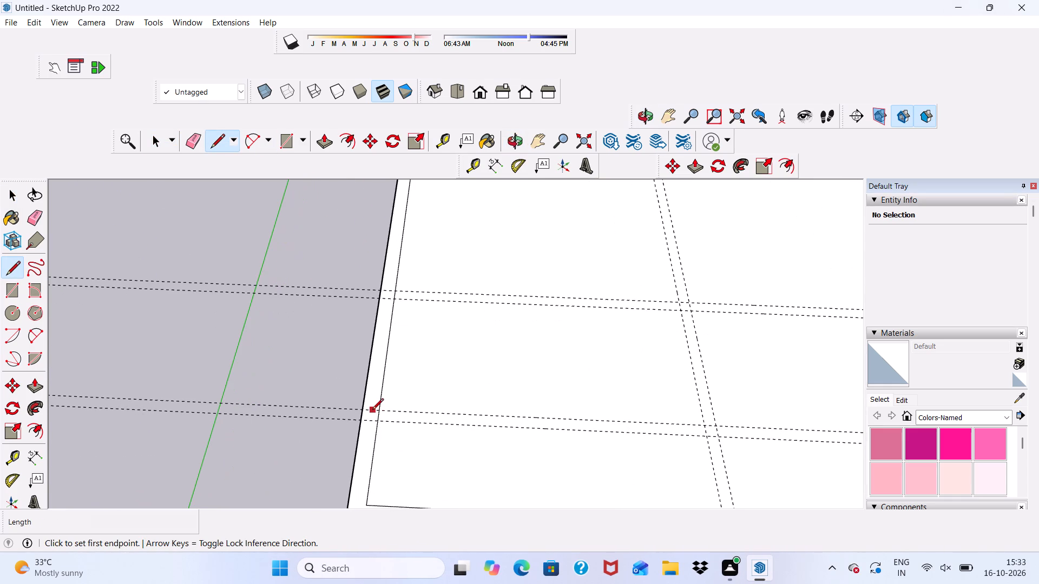
click(378, 410)
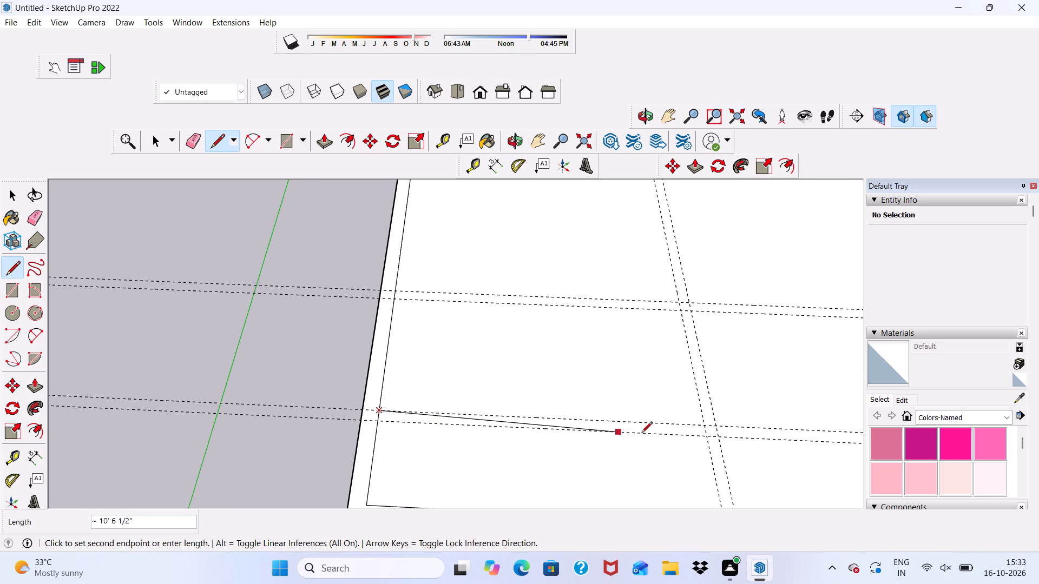
click(701, 425)
scroll(666, 280, down, 9)
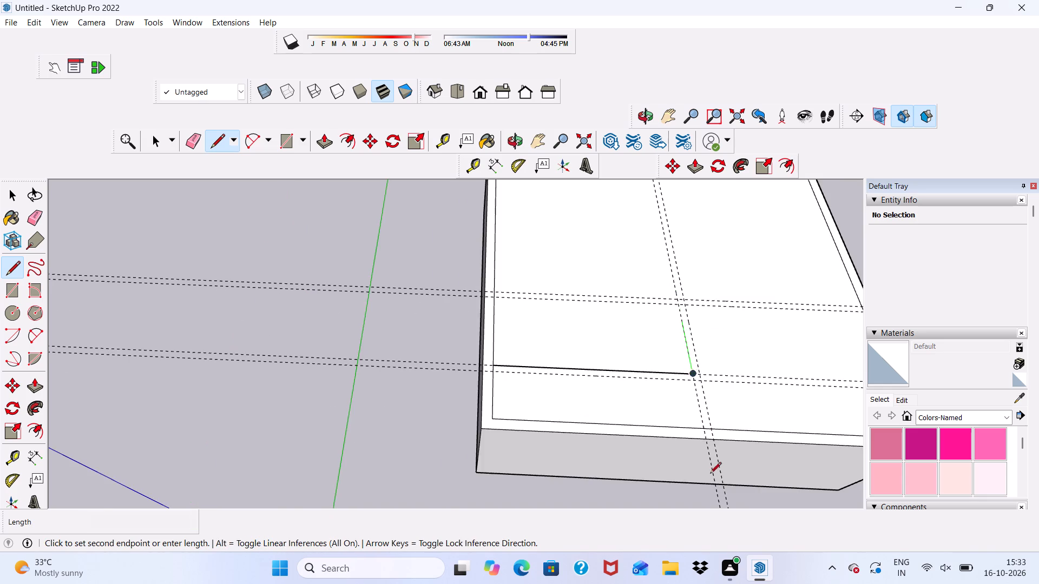
scroll(710, 474, down, 1)
scroll(703, 398, up, 6)
scroll(651, 188, up, 7)
click(650, 198)
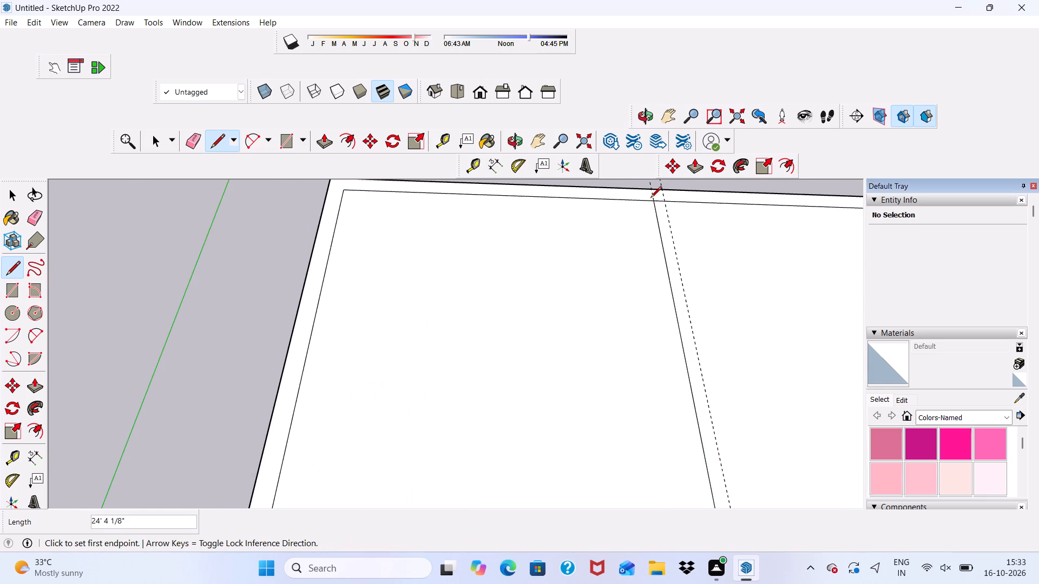
Draw the partition's outer L-shaped line along the guides, 24' 10 1/8" from the back inner wall edge, returning to the inner wall edge nearest the green axis.
scroll(669, 201, up, 3)
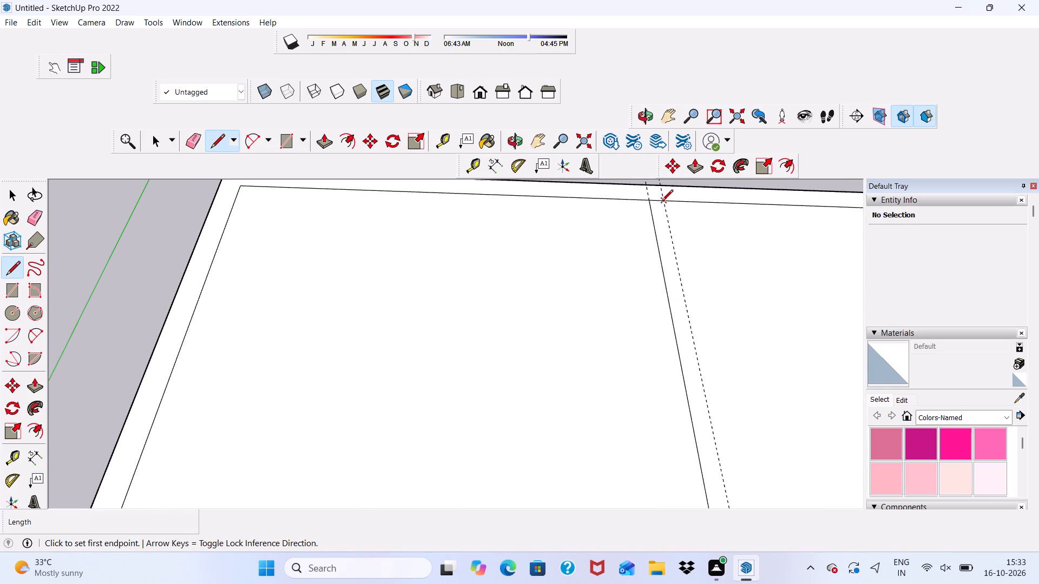
click(662, 202)
scroll(665, 318, down, 17)
scroll(712, 416, up, 4)
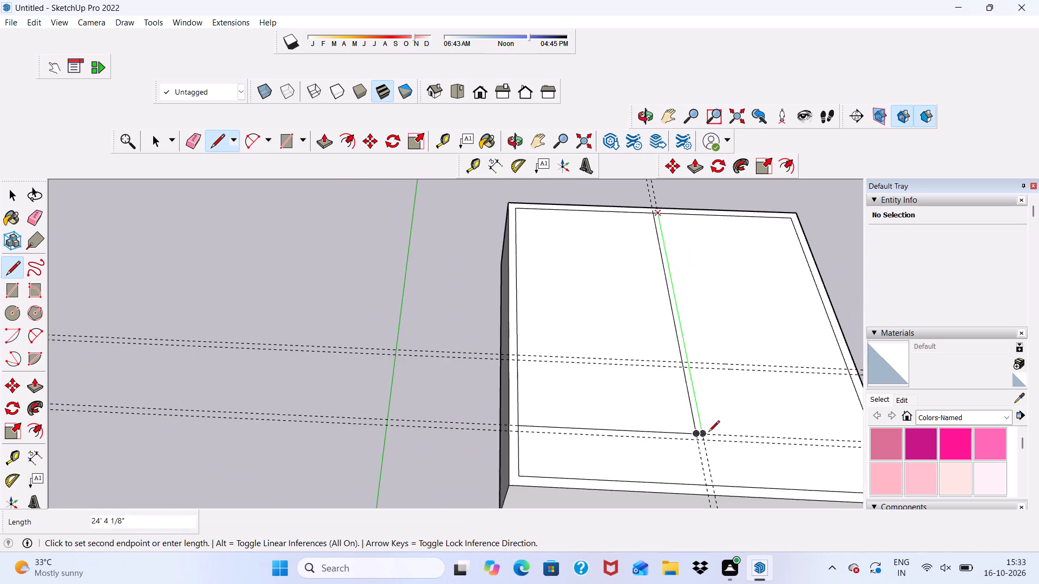
scroll(708, 433, up, 13)
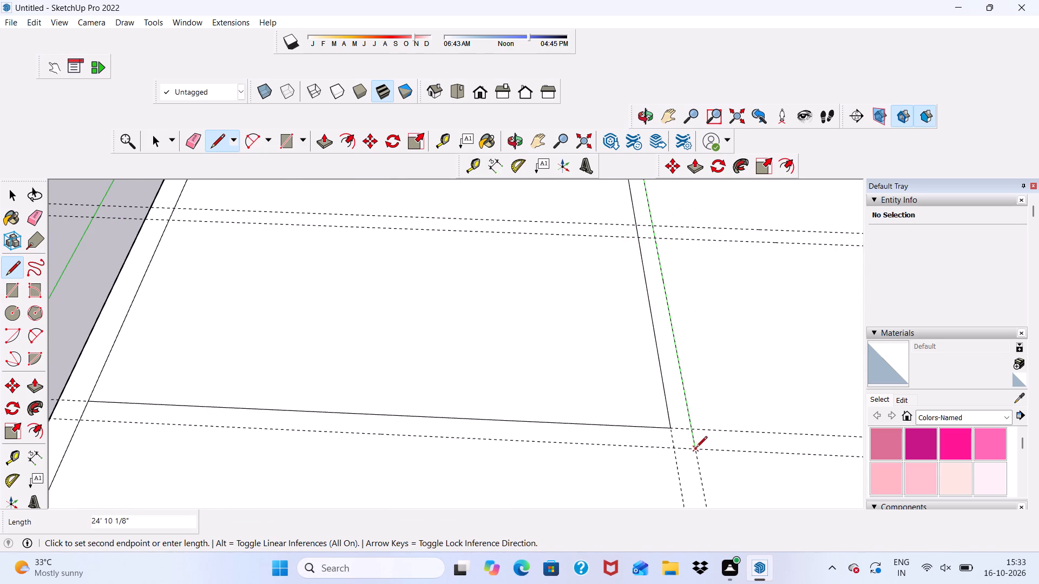
click(696, 452)
scroll(684, 446, down, 5)
scroll(268, 434, up, 1)
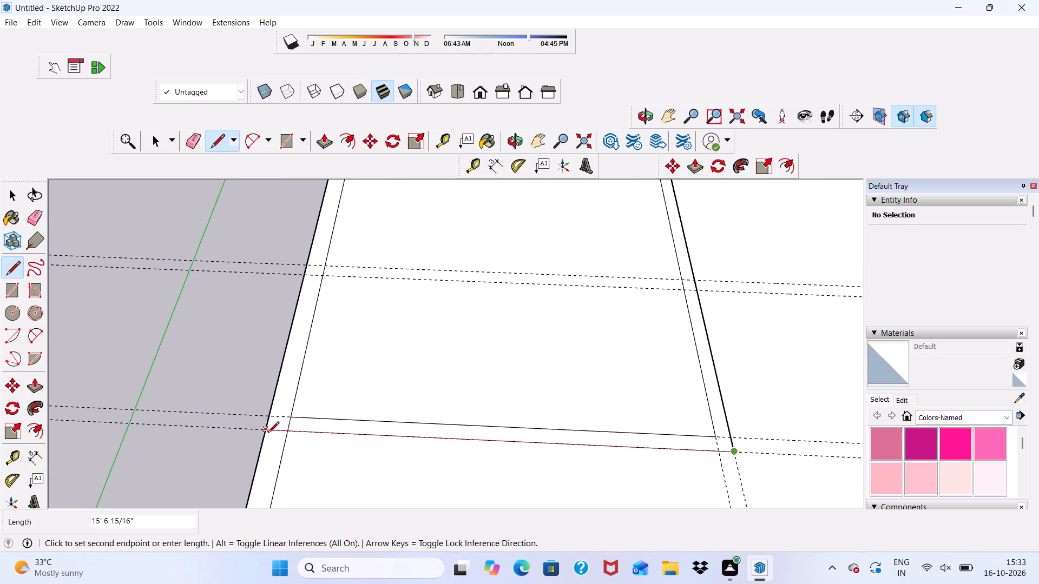
click(286, 433)
Draw two 13' 8 1/16" lines along the middle cross guides, from the long partition to the inner wall edge farthest from the green axis.
scroll(228, 407, down, 5)
scroll(597, 333, up, 3)
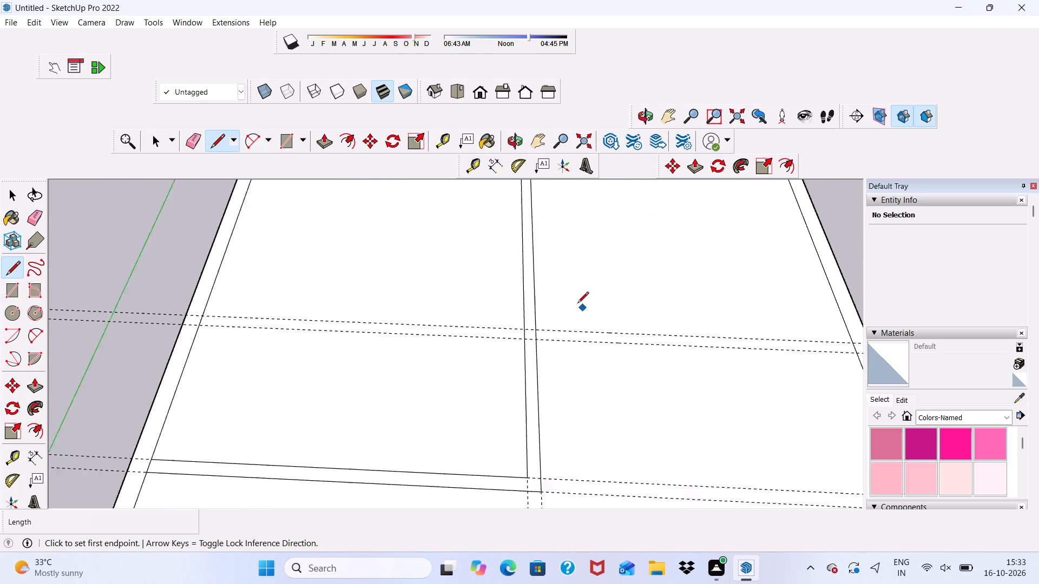
scroll(577, 304, up, 2)
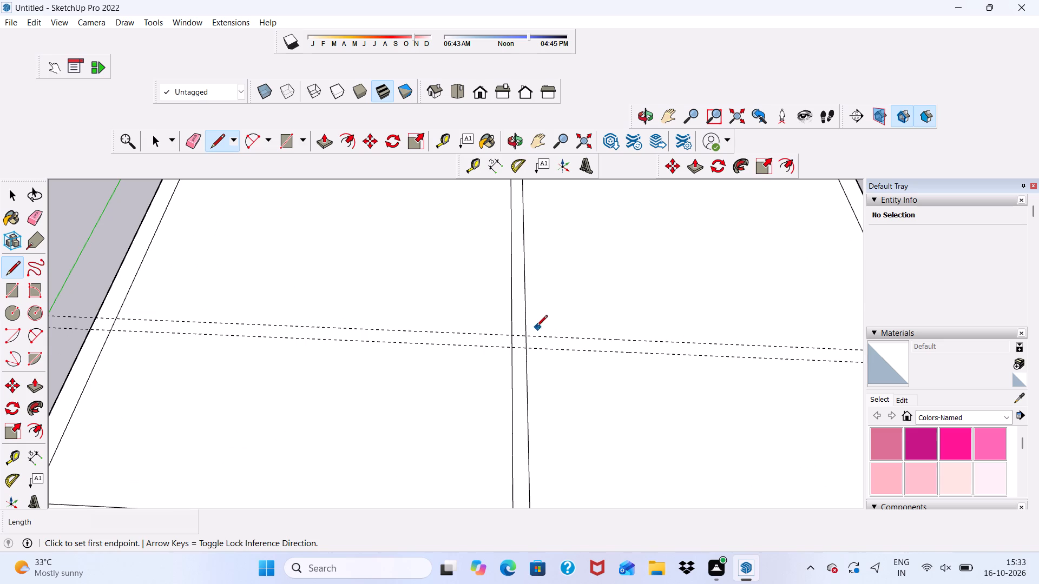
click(524, 336)
scroll(462, 328, down, 5)
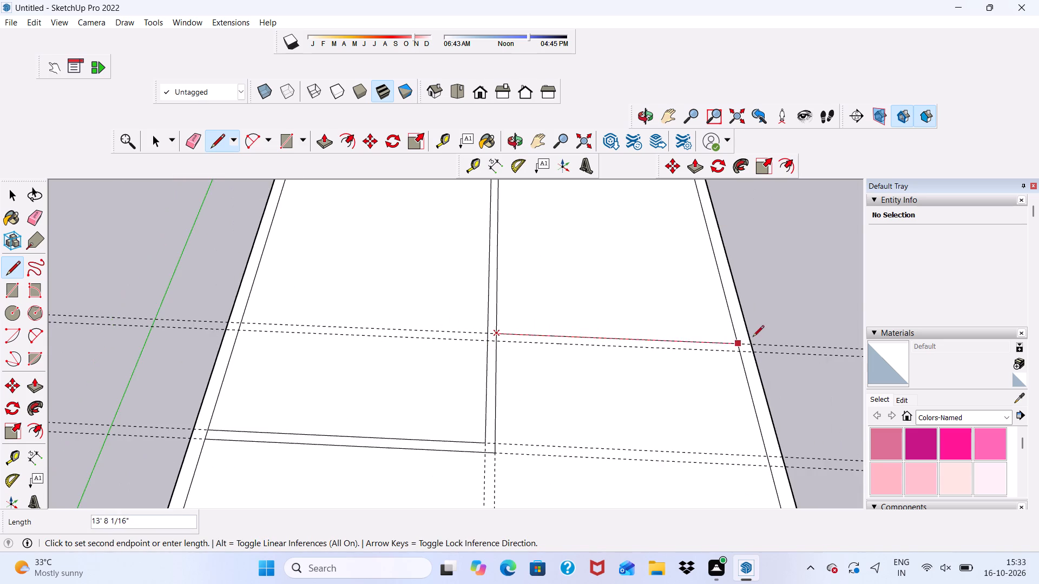
scroll(742, 348, up, 4)
click(739, 344)
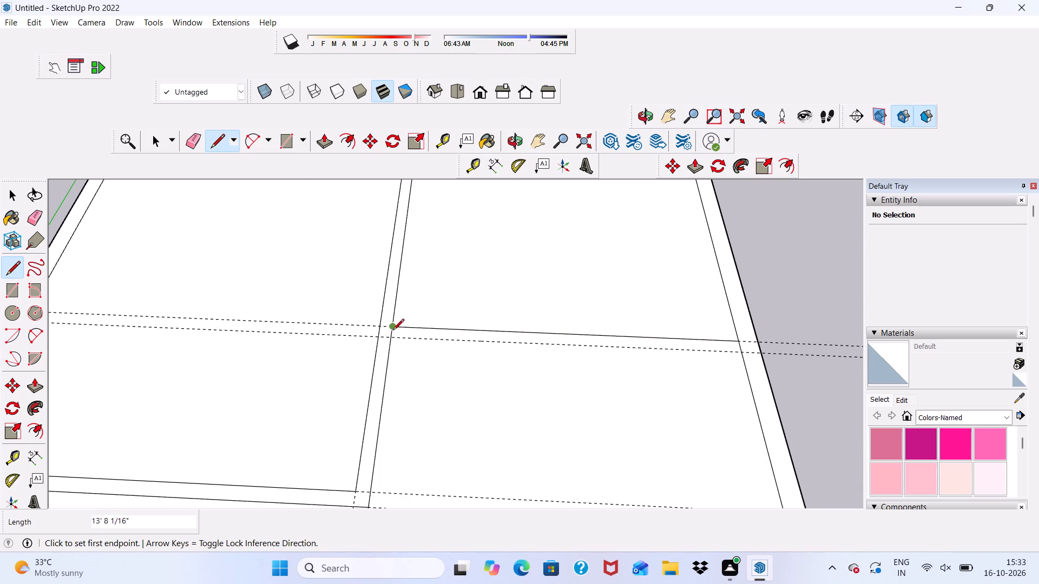
click(392, 339)
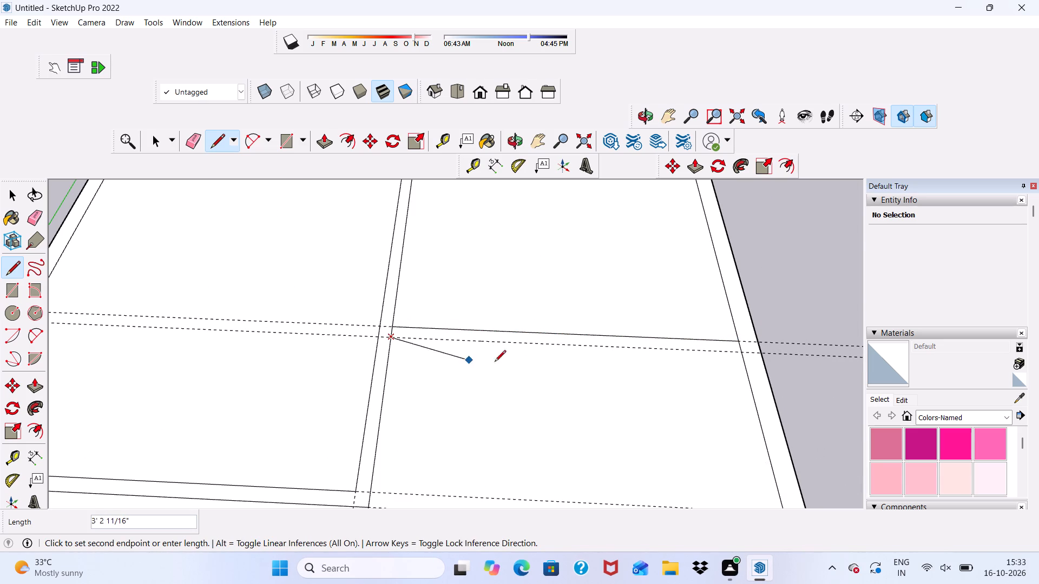
scroll(734, 417, down, 3)
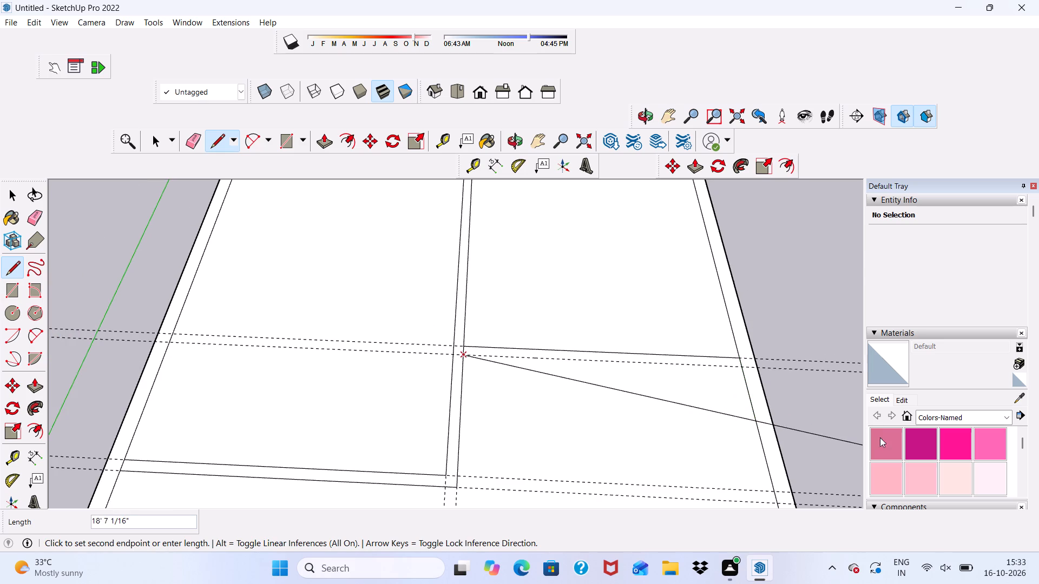
scroll(750, 370, up, 2)
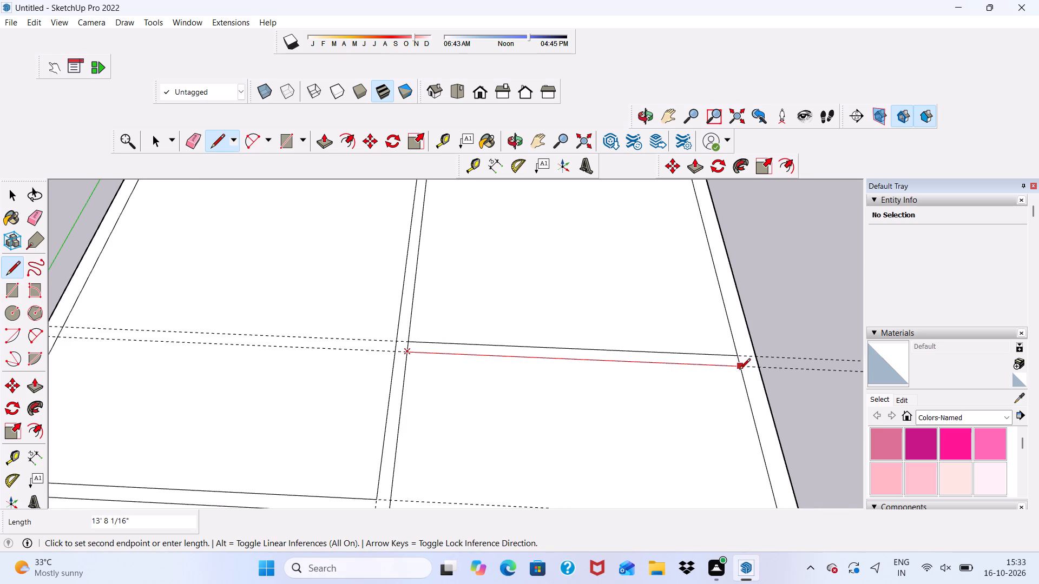
click(739, 370)
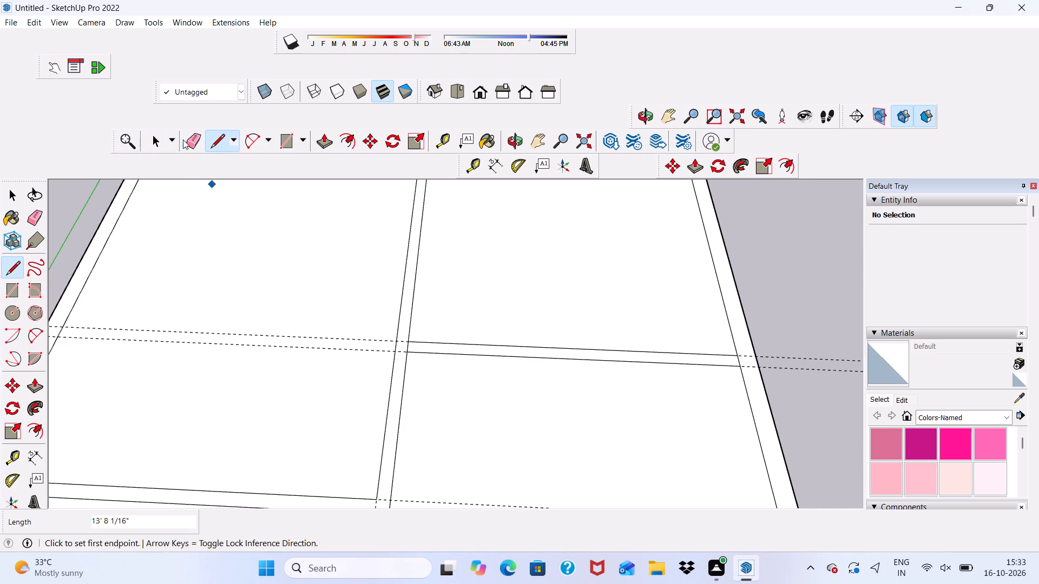
Erase the remaining construction guides around the partition outlines on the top face.
click(187, 137)
drag(212, 295, 217, 349)
scroll(238, 316, down, 5)
scroll(592, 360, down, 1)
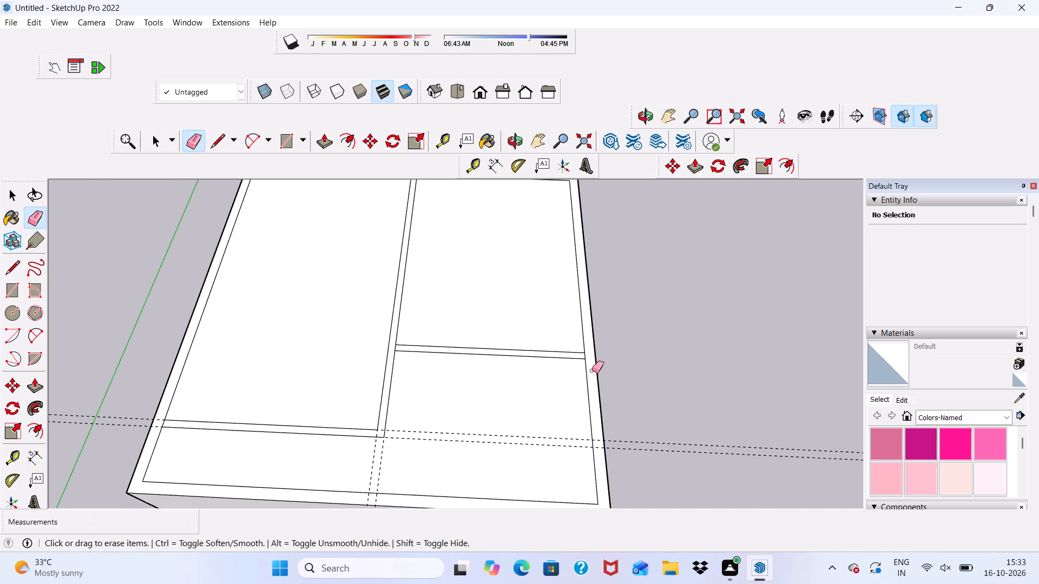
drag(509, 420, 498, 450)
drag(383, 463, 380, 463)
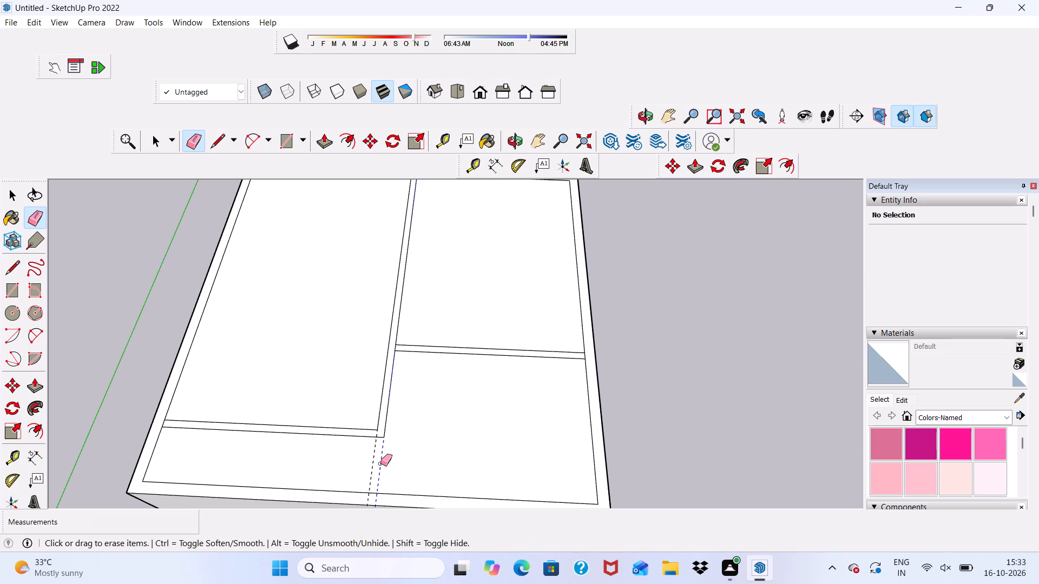
drag(380, 463, 396, 463)
scroll(588, 391, down, 2)
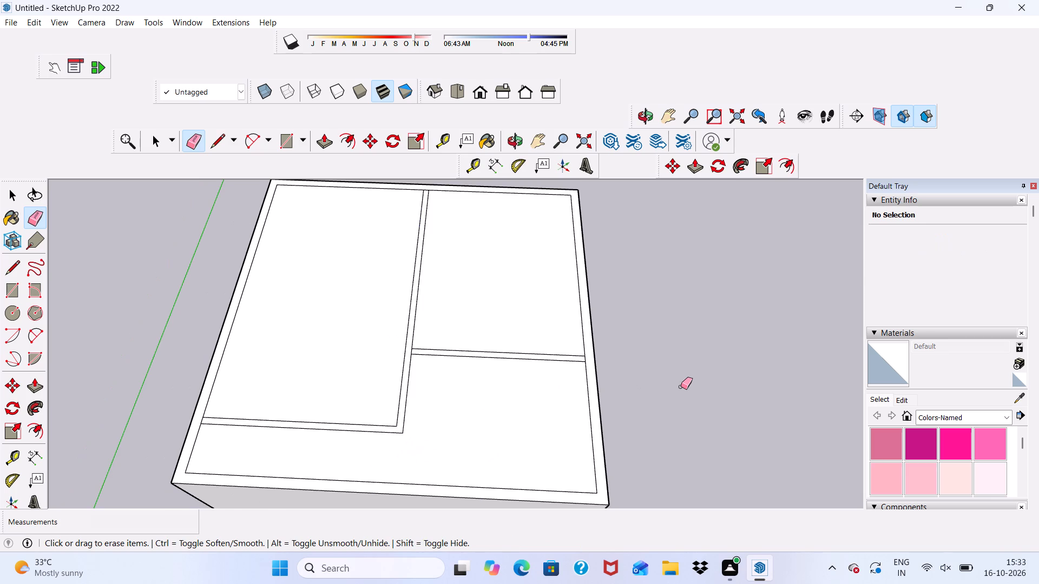
key(space)
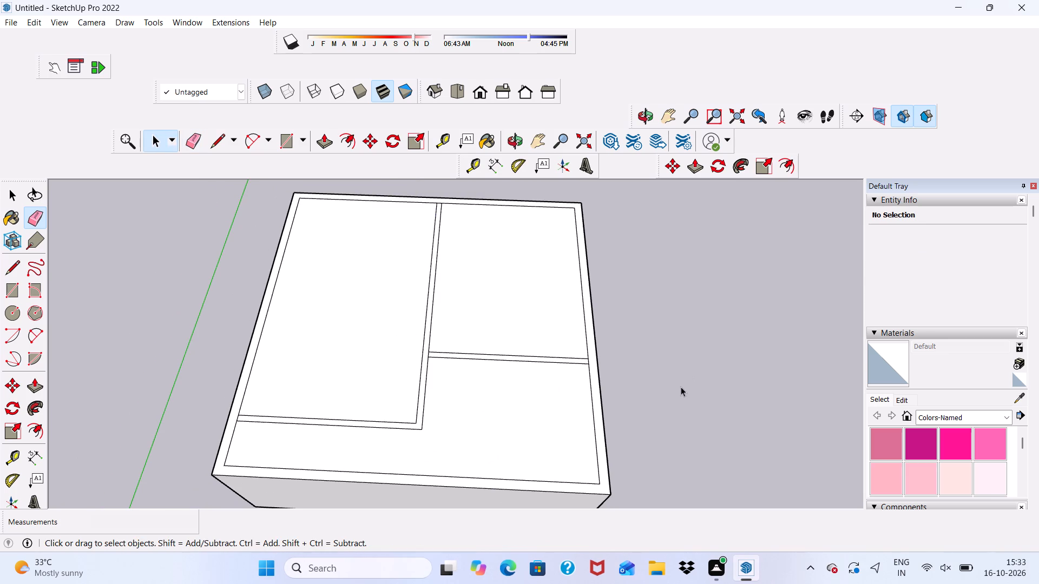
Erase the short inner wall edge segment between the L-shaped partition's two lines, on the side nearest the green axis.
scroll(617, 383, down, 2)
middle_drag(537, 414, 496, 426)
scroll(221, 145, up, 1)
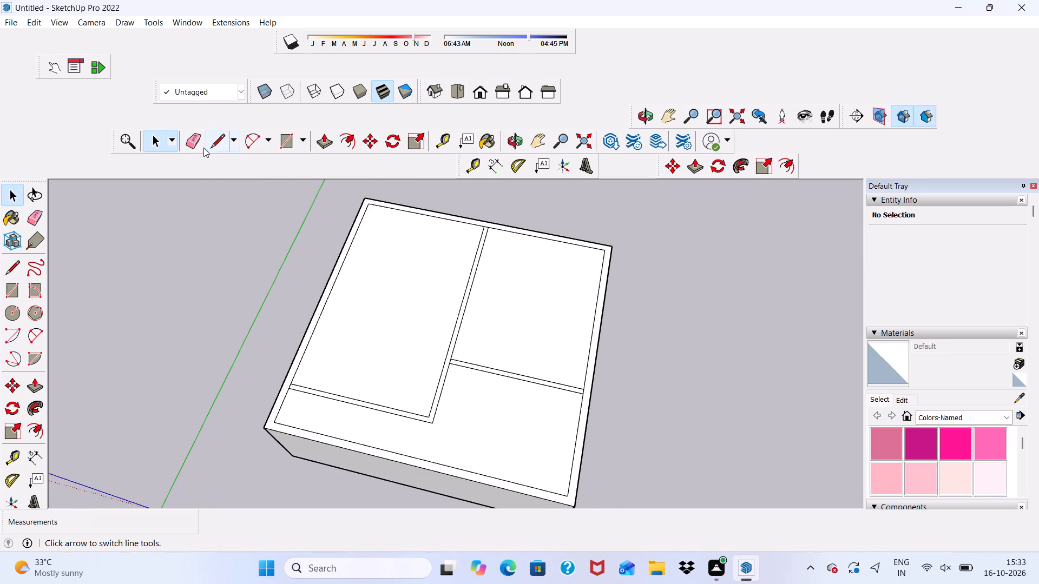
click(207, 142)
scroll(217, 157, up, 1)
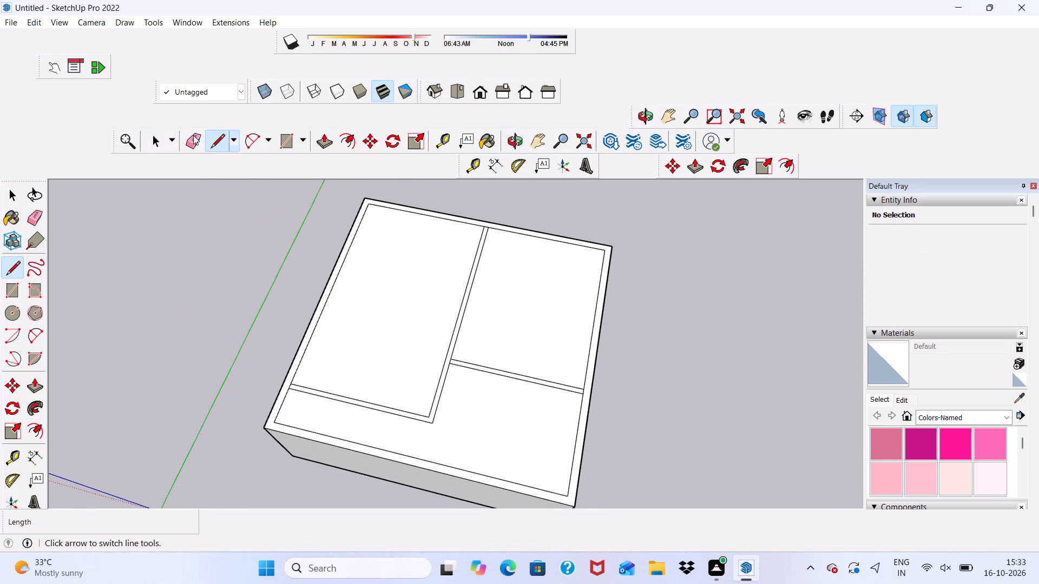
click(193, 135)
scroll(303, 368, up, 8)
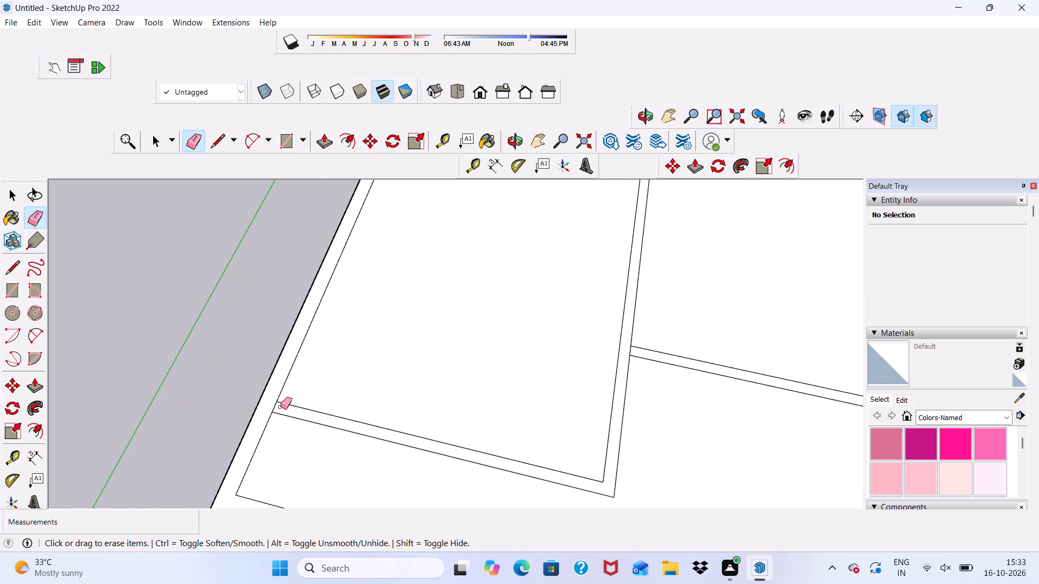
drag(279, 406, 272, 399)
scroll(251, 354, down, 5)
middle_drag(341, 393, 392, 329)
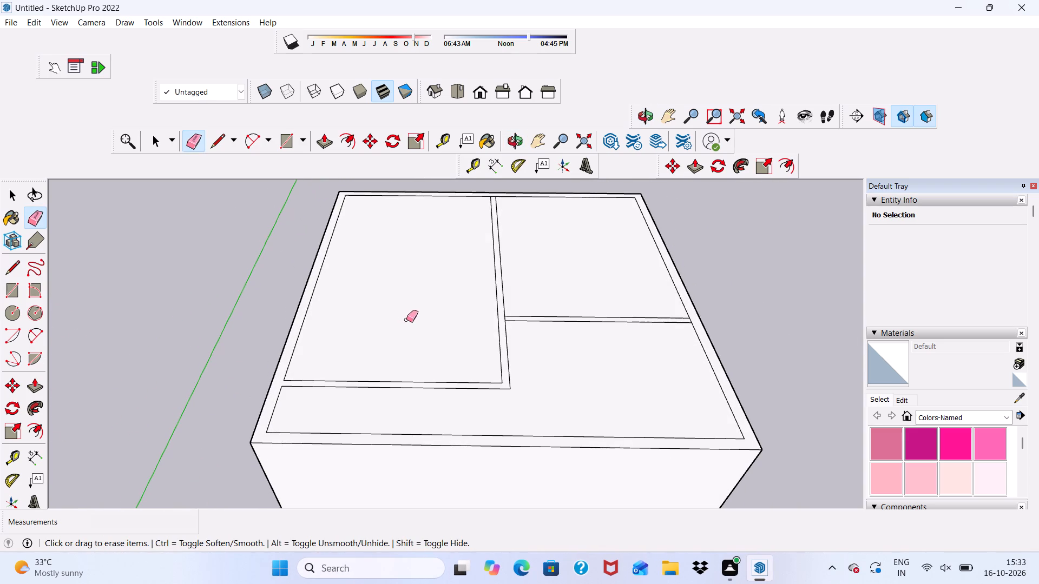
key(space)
Draw a 30' by about 8 7/8" rectangle along the top edge of the front wall face.
click(285, 144)
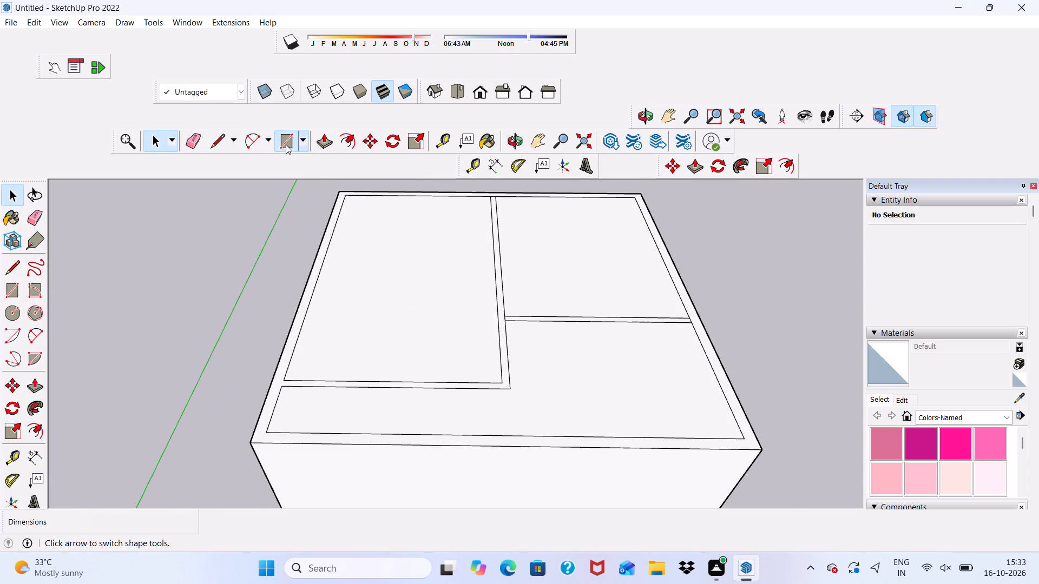
scroll(352, 370, down, 3)
scroll(282, 369, up, 4)
scroll(295, 439, down, 1)
middle_drag(317, 379, 326, 349)
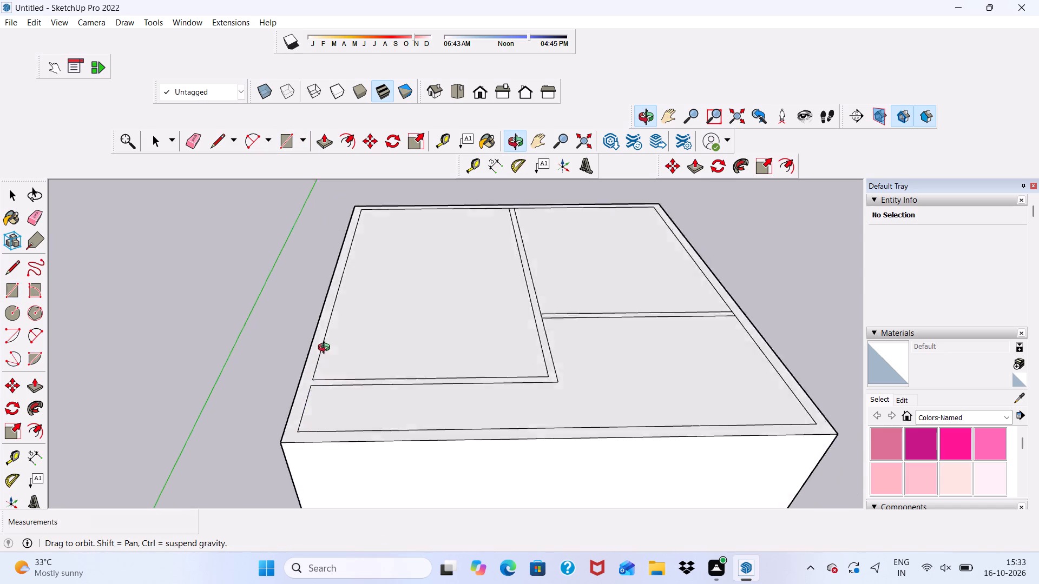
middle_drag(326, 349, 343, 290)
scroll(317, 382, up, 5)
click(278, 362)
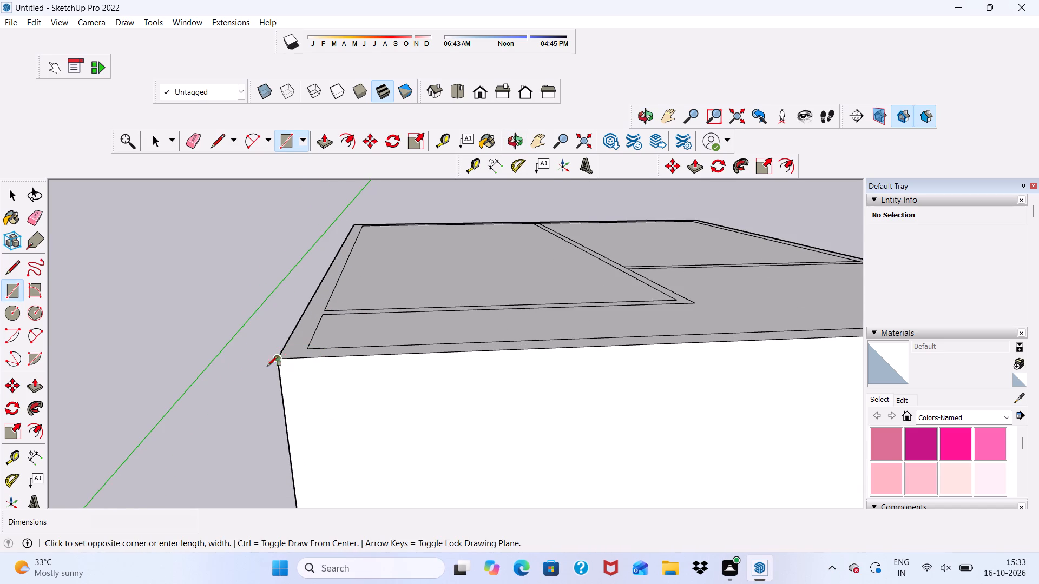
scroll(261, 393, down, 4)
scroll(298, 330, down, 4)
scroll(667, 359, up, 4)
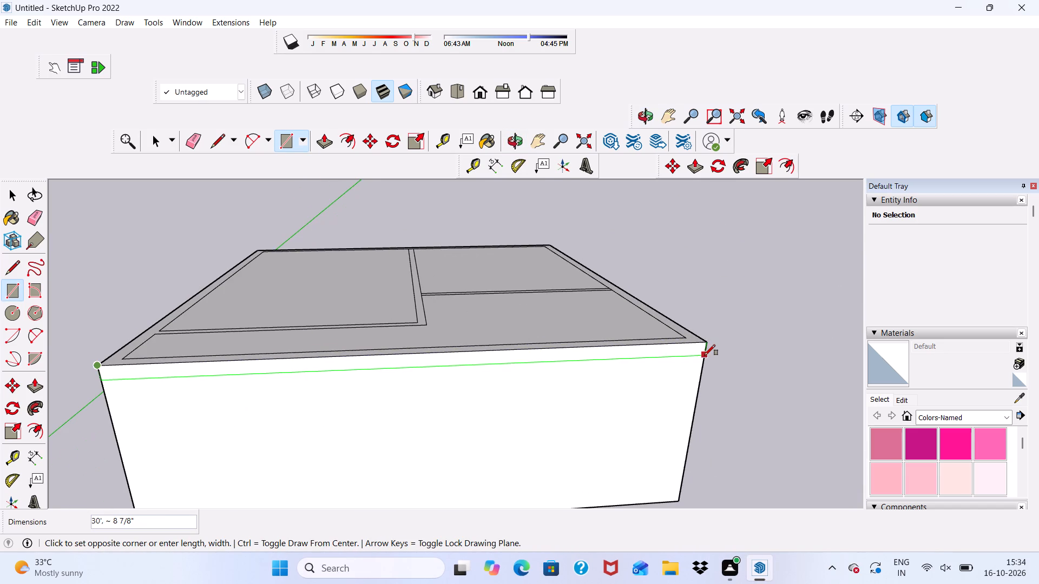
click(705, 355)
key(space)
Push/Pull the strip along the front wall's top edge outward by 4'.
scroll(633, 264, up, 1)
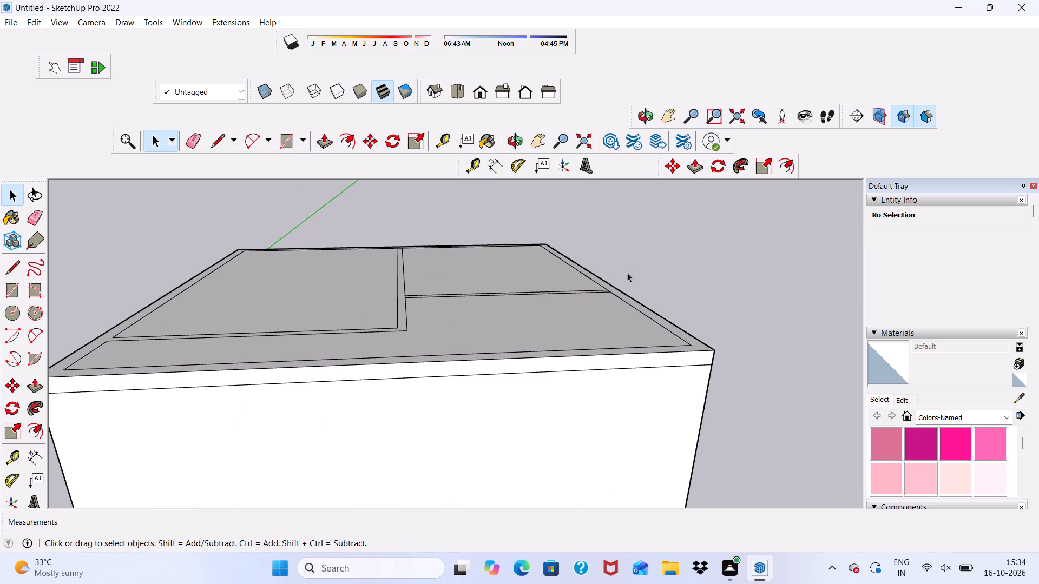
scroll(410, 381, up, 2)
click(402, 373)
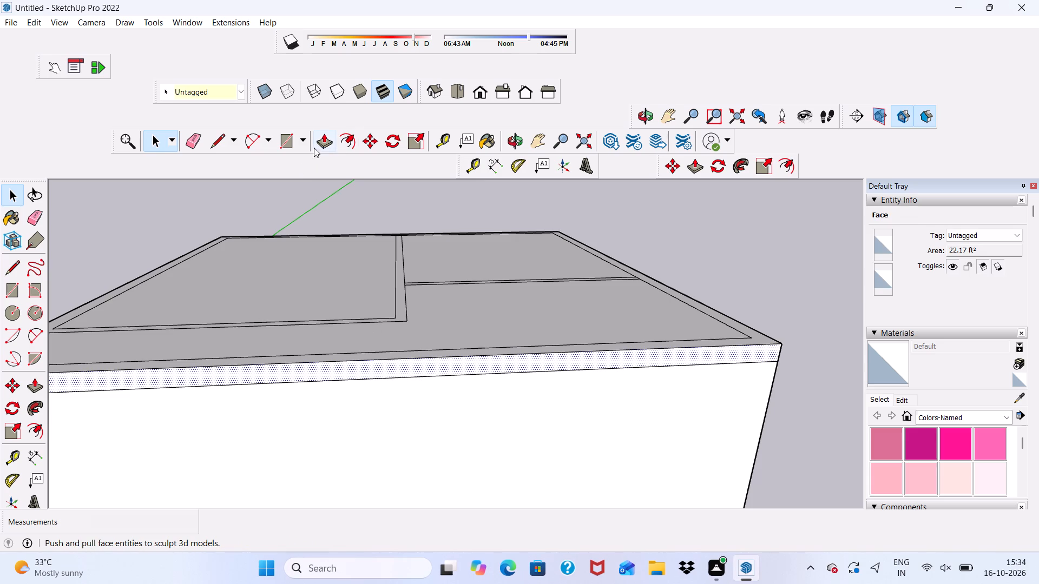
click(320, 142)
click(328, 363)
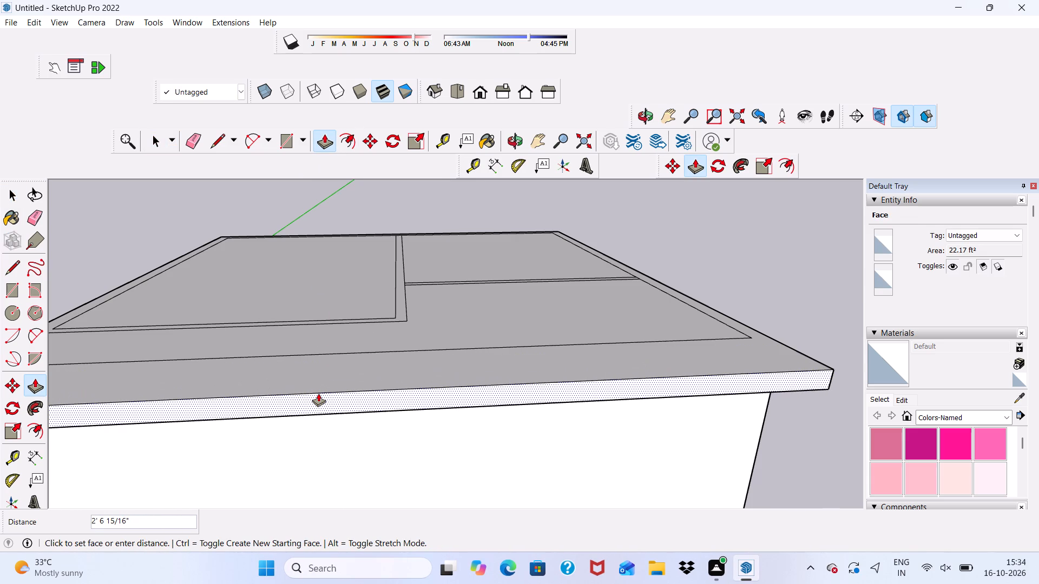
text(4')
key(Return)
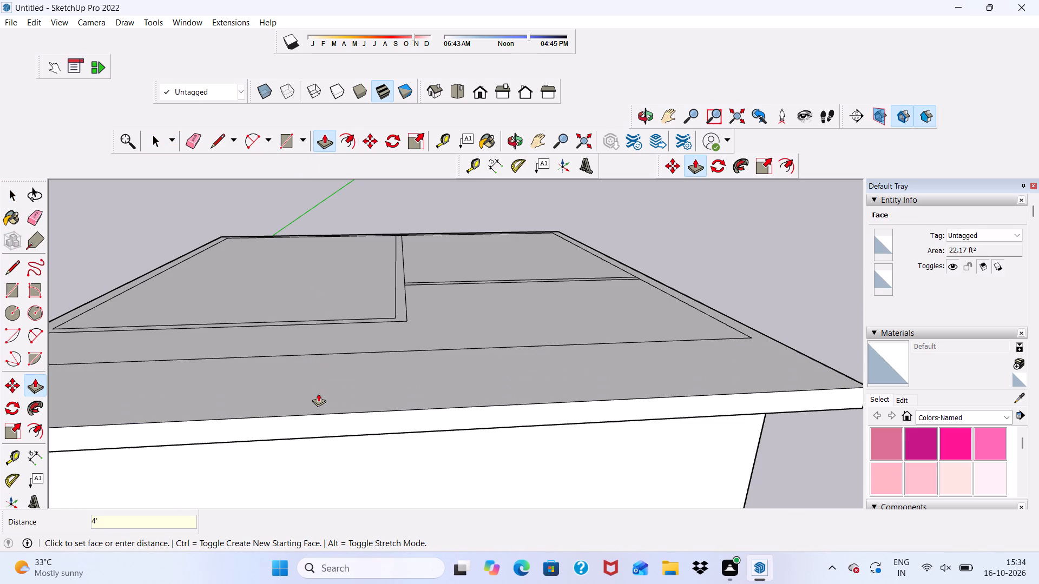
scroll(335, 400, down, 6)
middle_drag(415, 427, 348, 423)
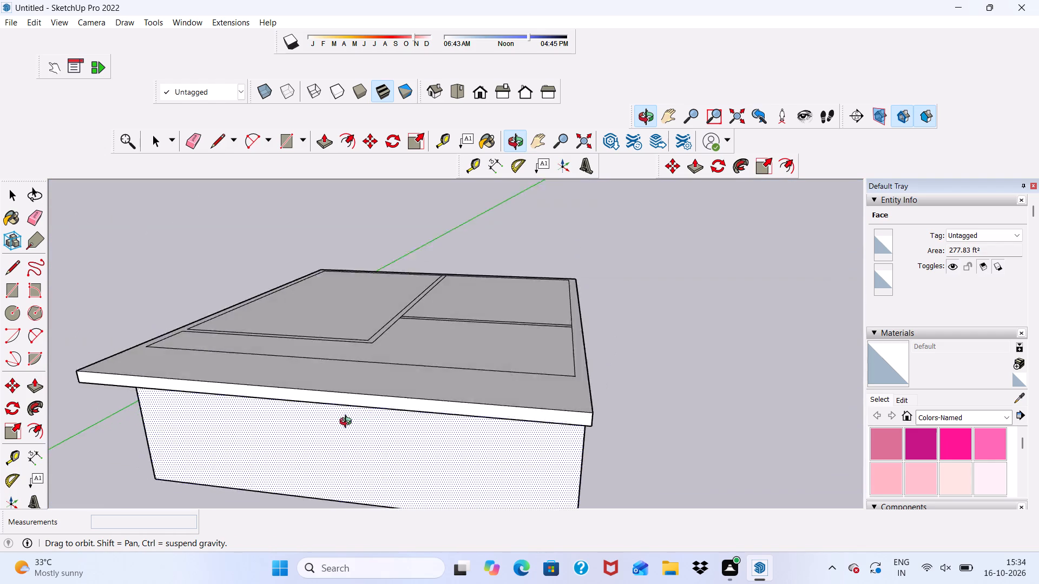
middle_drag(348, 423, 292, 481)
key(space)
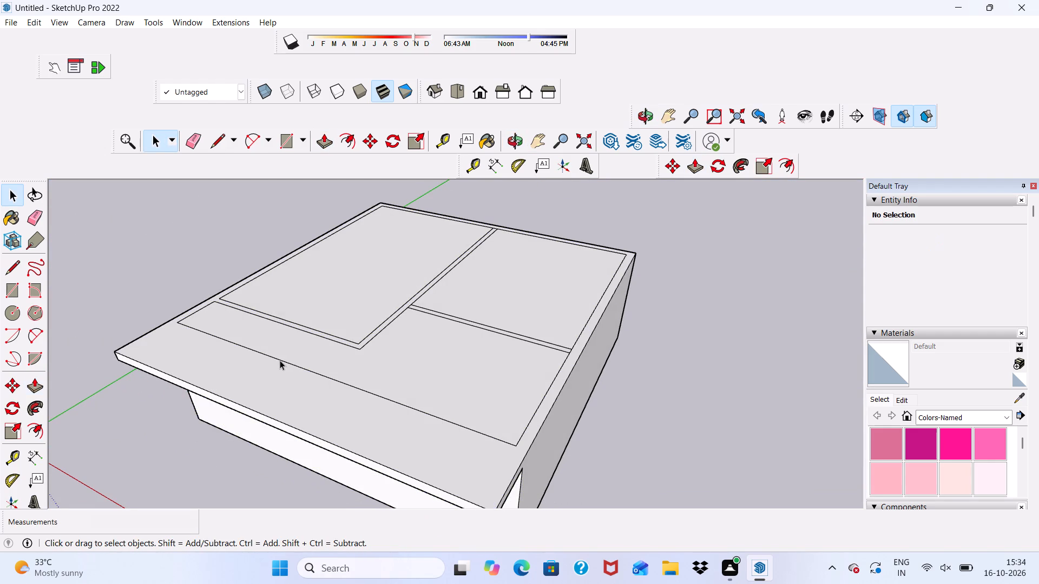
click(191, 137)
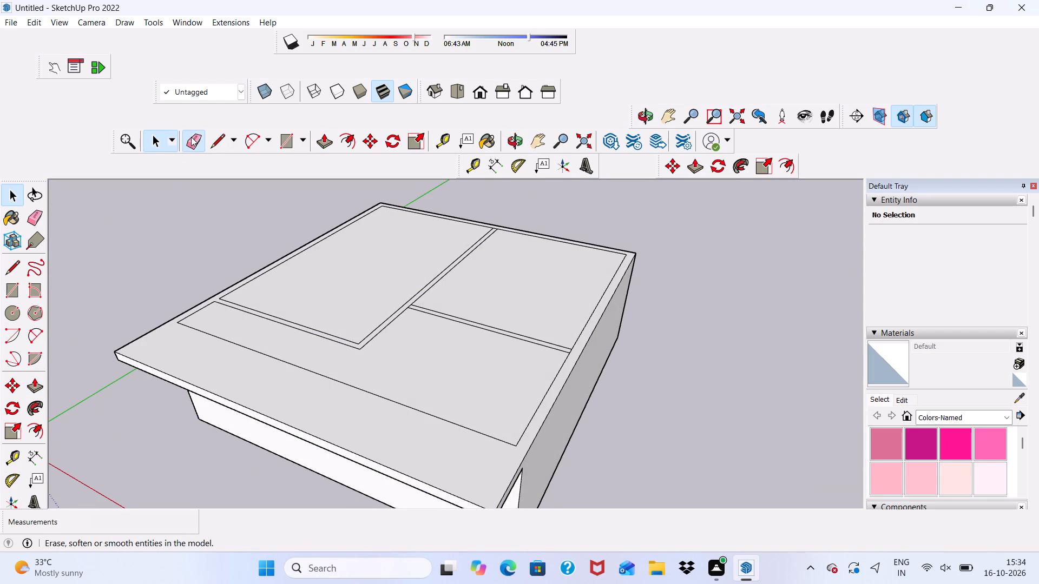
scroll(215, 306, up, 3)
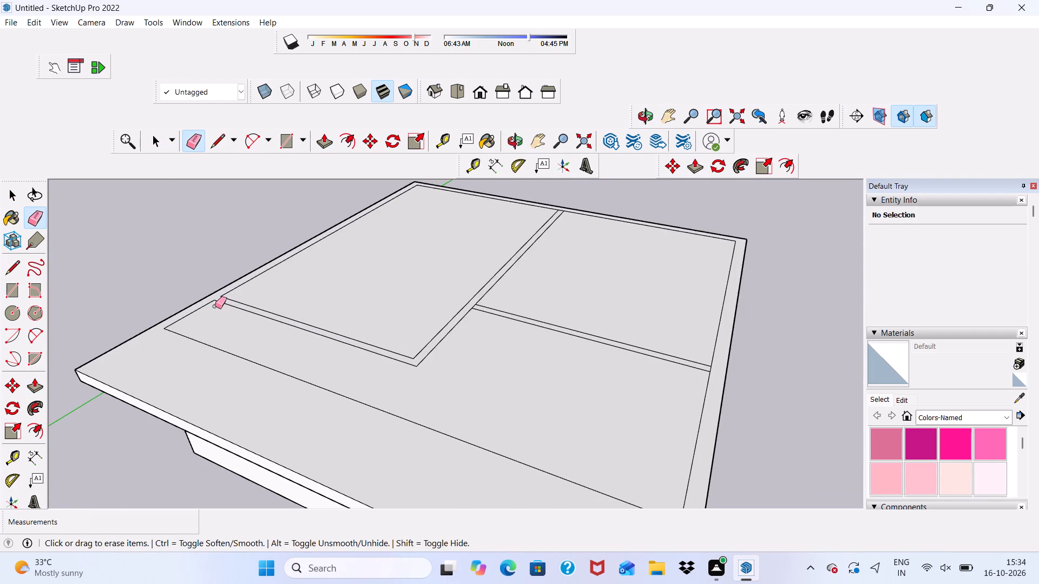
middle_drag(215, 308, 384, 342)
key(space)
Offset the outer boundary of the extended top face 9" inward.
scroll(378, 248, down, 5)
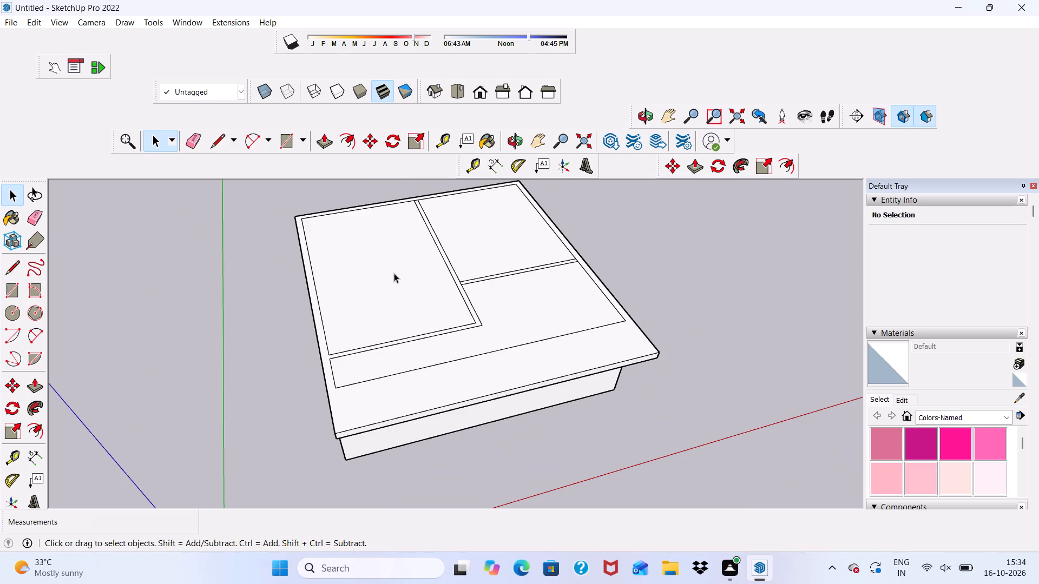
click(440, 382)
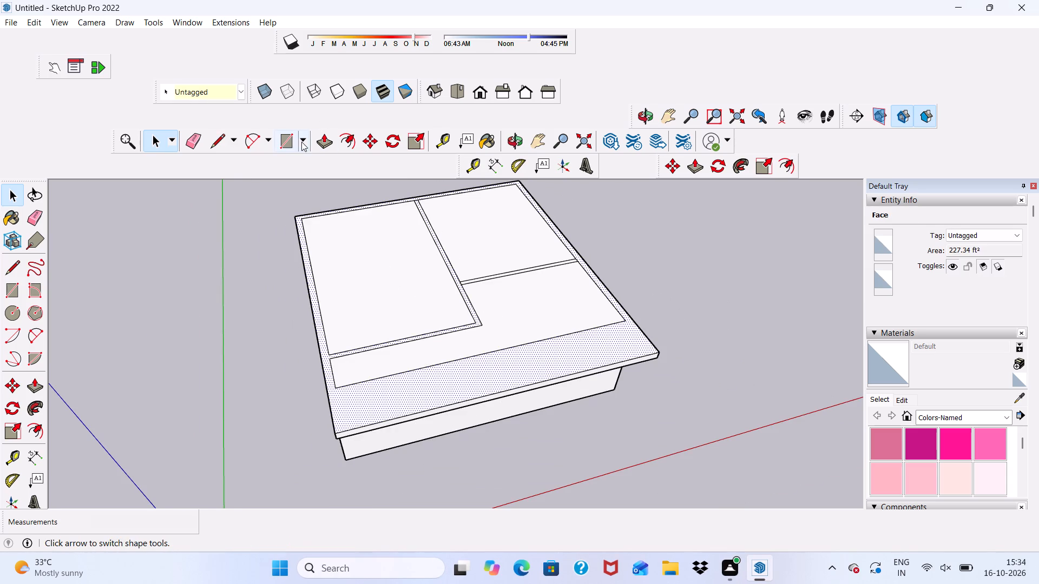
click(346, 136)
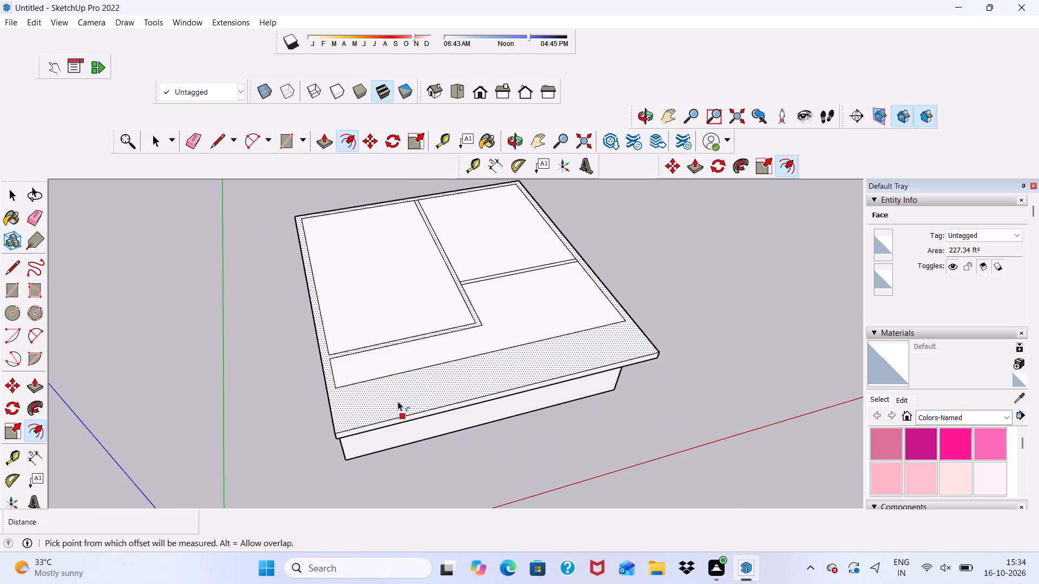
click(399, 405)
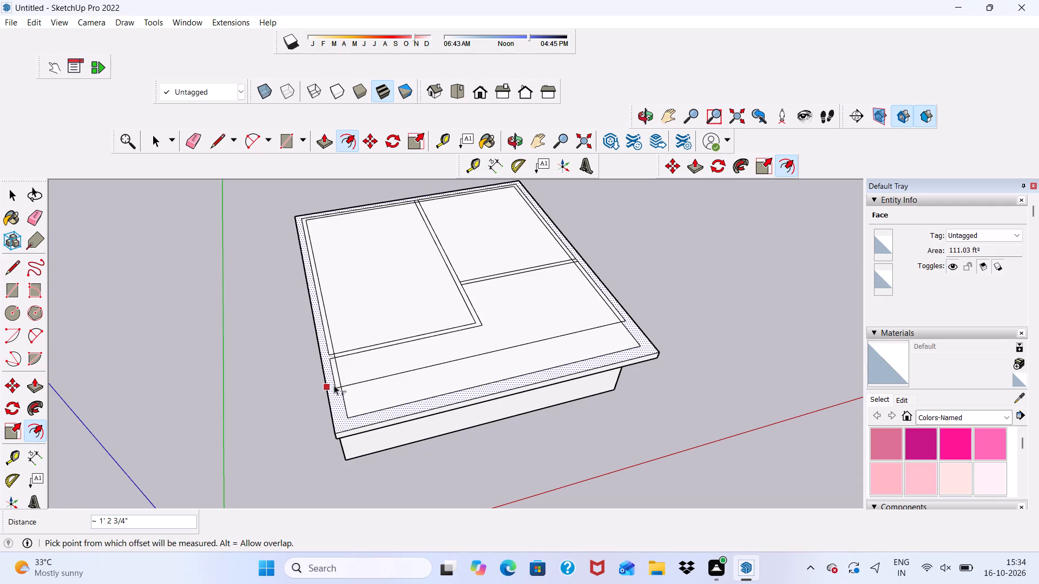
key(ctrl+z)
click(337, 424)
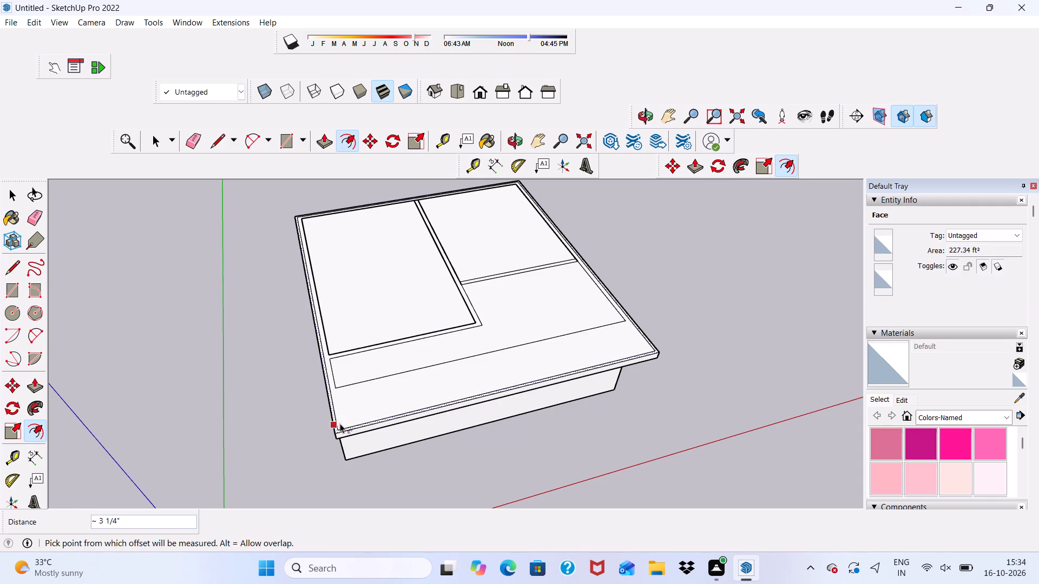
key(ctrl+z)
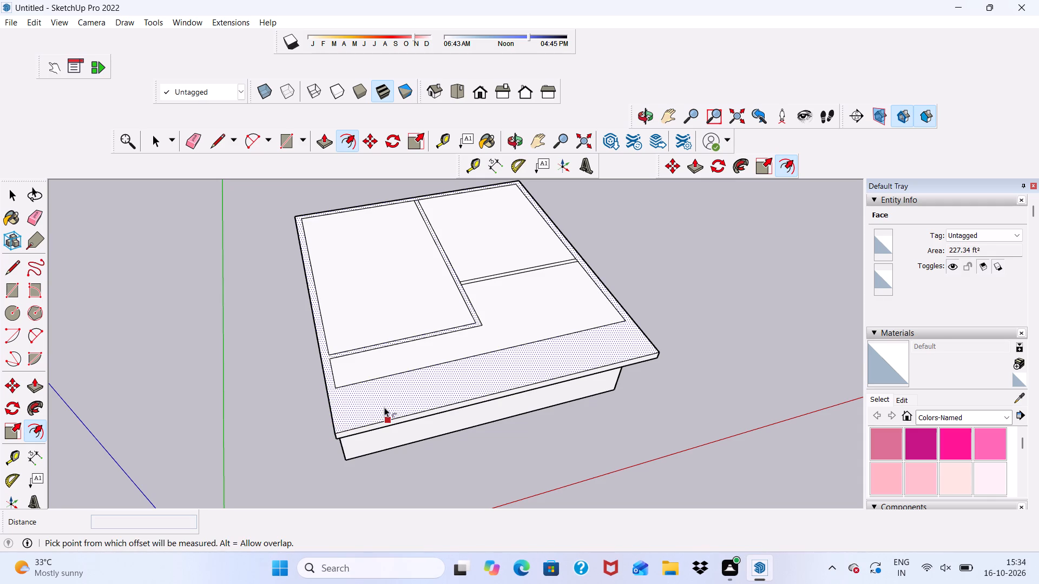
click(384, 407)
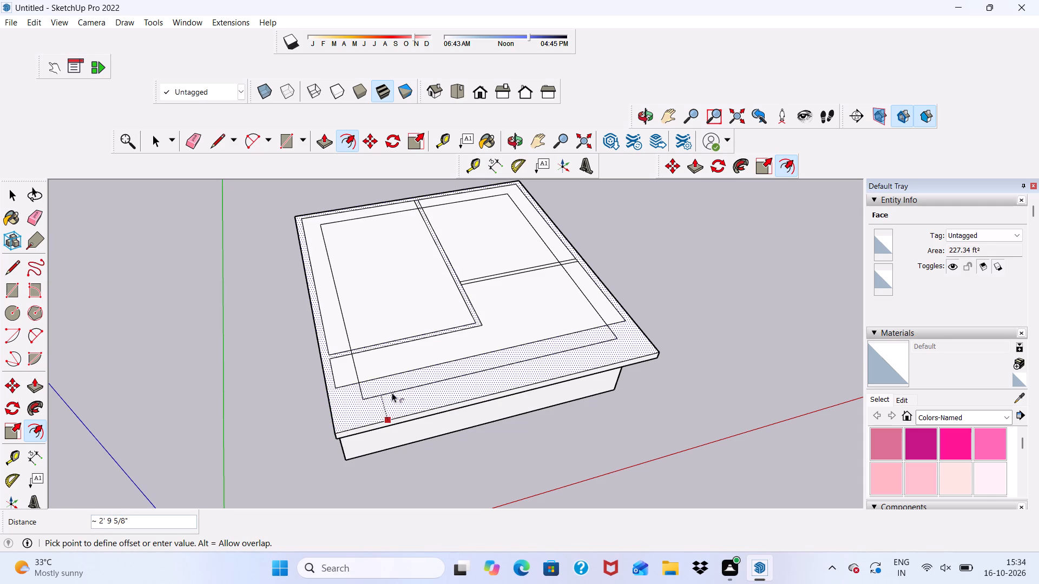
text(9")
key(Return)
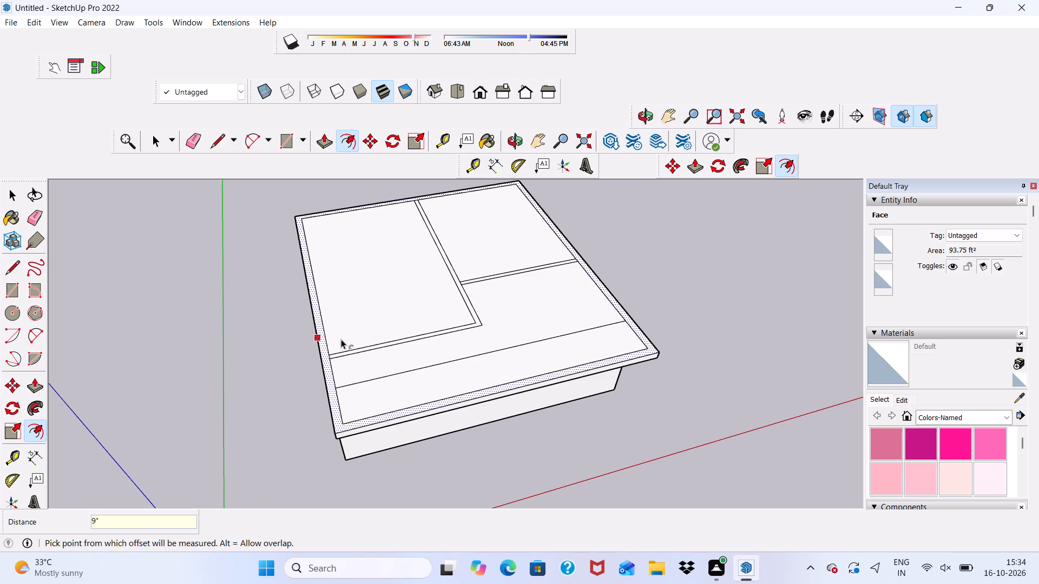
key(space)
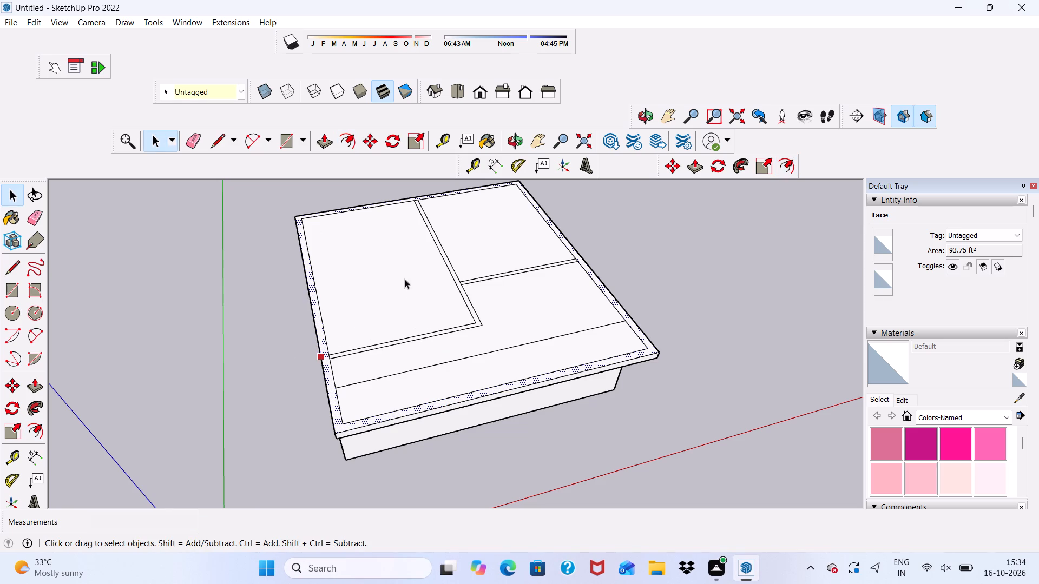
click(241, 313)
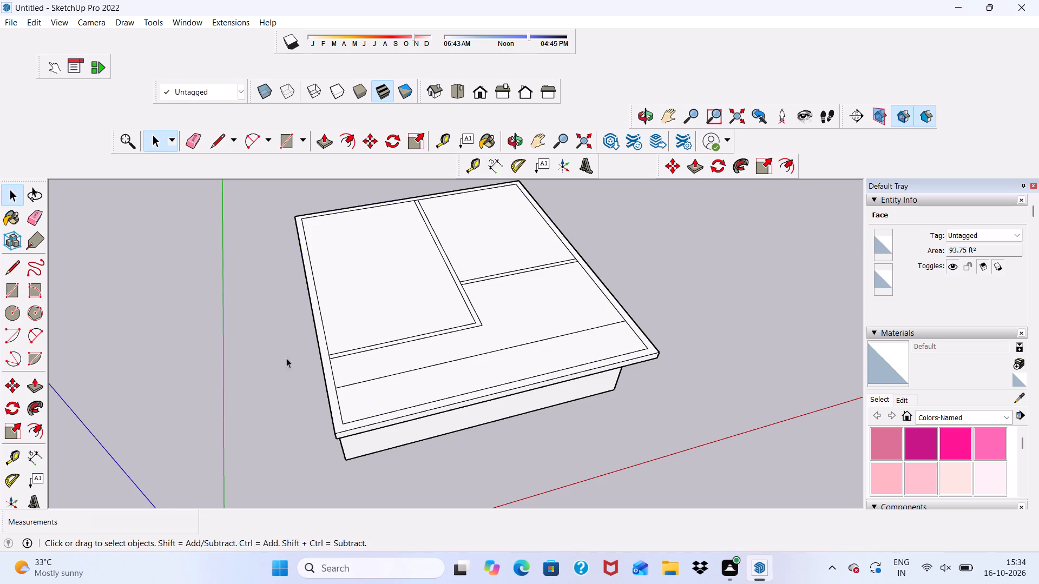
Erase the old front inner wall line that crosses the extended floor area.
scroll(359, 387, down, 1)
middle_drag(369, 393, 75, 416)
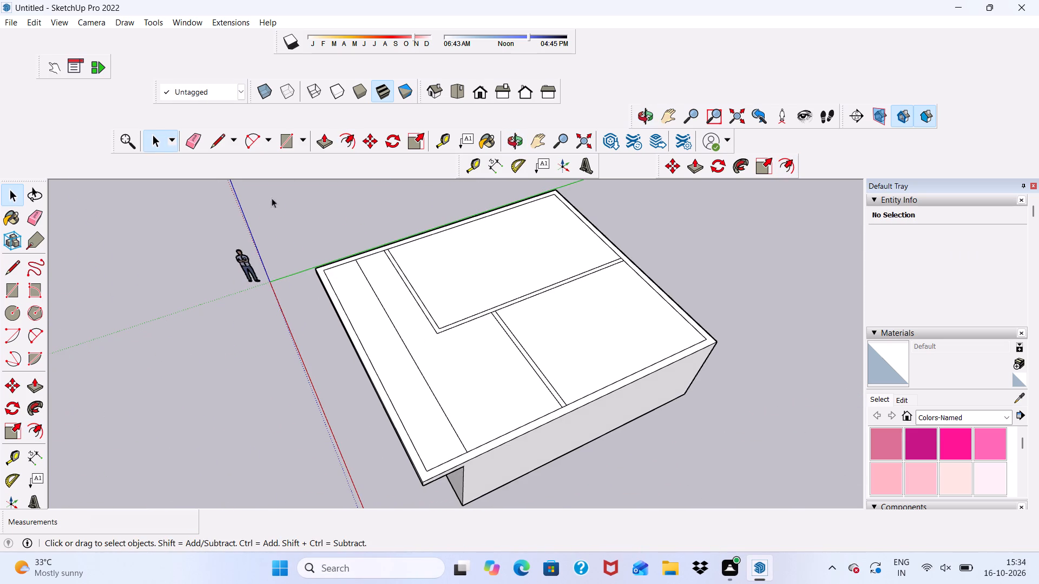
click(196, 136)
drag(437, 369, 427, 384)
Examine the partition junctions and wall outlines on the extended top face.
scroll(411, 364, down, 4)
middle_drag(414, 394, 412, 441)
scroll(441, 451, up, 4)
scroll(524, 340, up, 2)
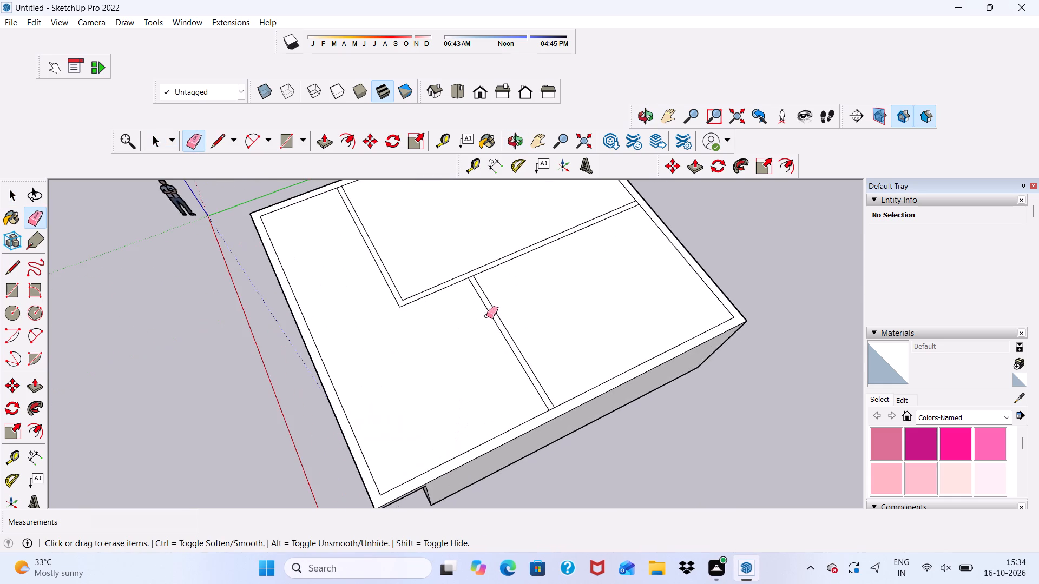
scroll(478, 310, up, 8)
scroll(486, 260, down, 3)
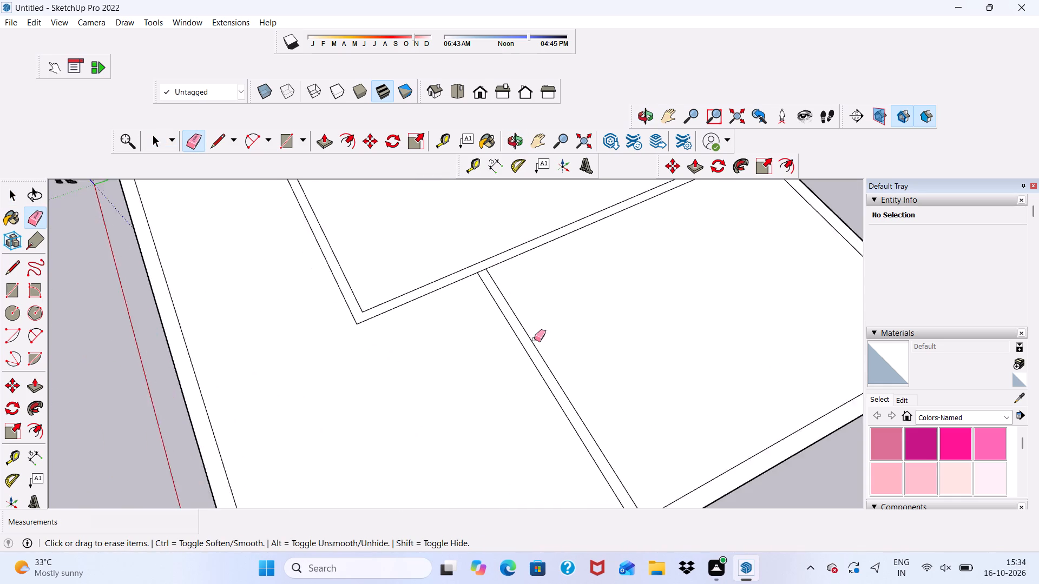
scroll(534, 339, down, 2)
scroll(558, 298, down, 5)
middle_drag(499, 289, 522, 253)
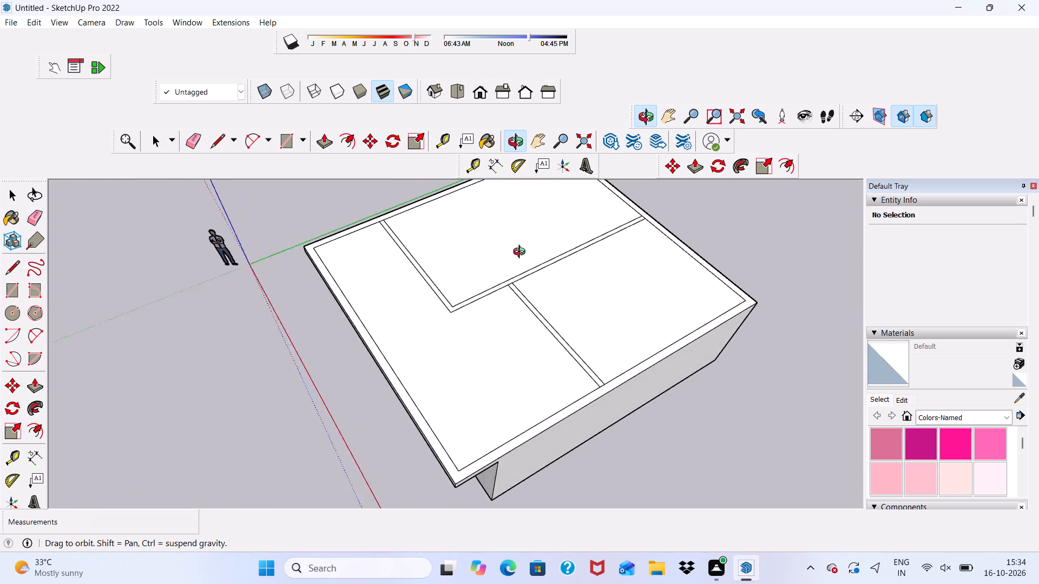
Erase the short wall lines closing both ends of the cross partition, at the long partition and at the side wall.
middle_drag(522, 253, 724, 264)
scroll(461, 245, up, 8)
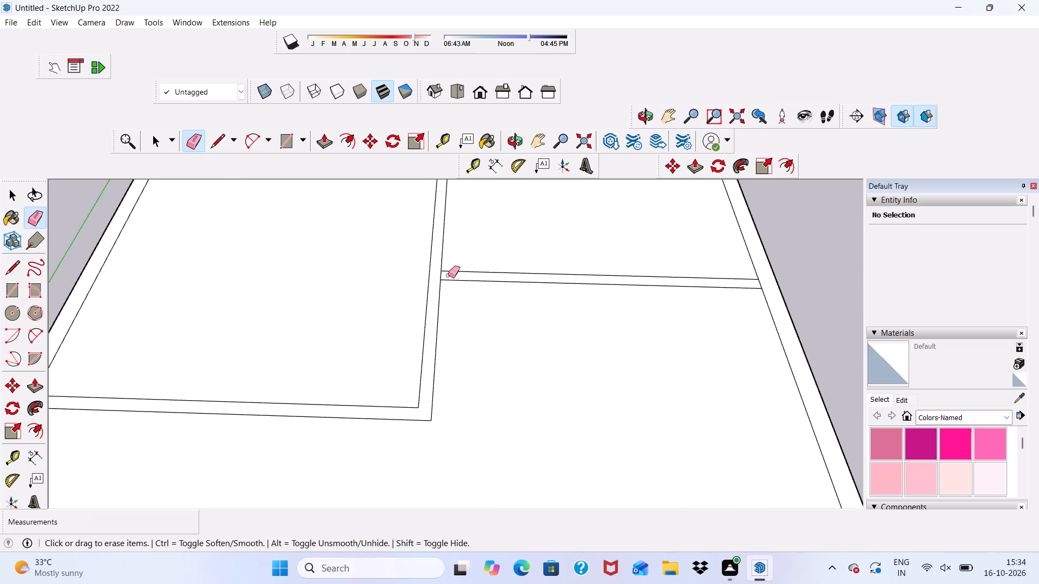
scroll(448, 275, up, 5)
click(440, 274)
scroll(439, 276, down, 12)
scroll(625, 307, up, 3)
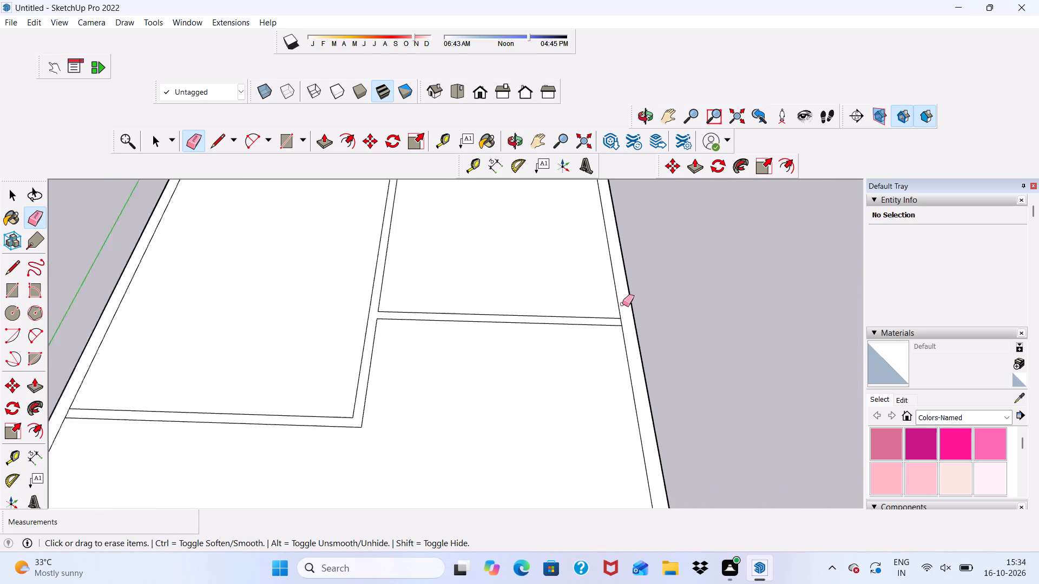
scroll(622, 304, up, 7)
click(620, 319)
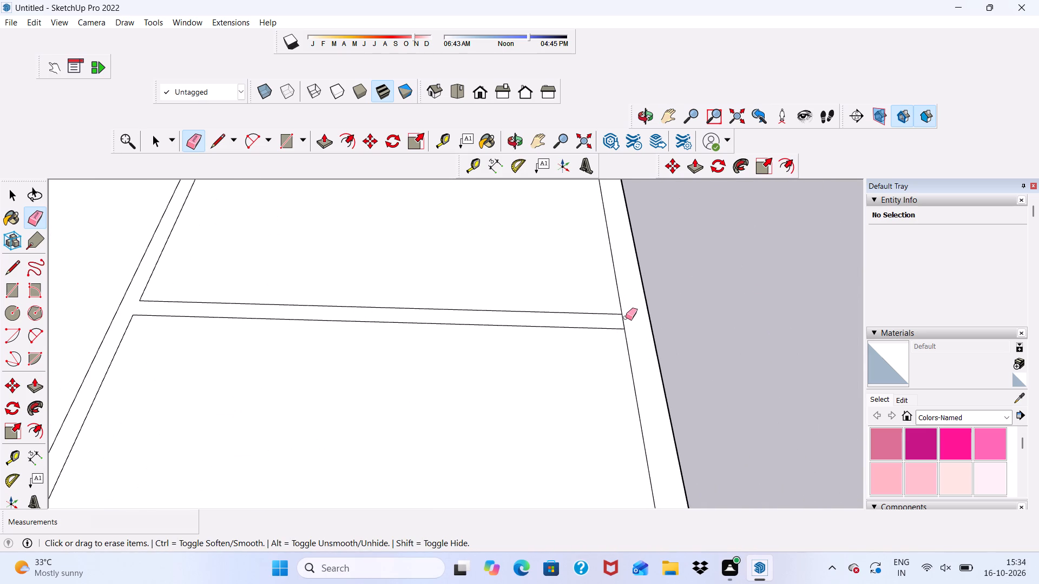
scroll(626, 317, up, 1)
drag(619, 321, 624, 324)
scroll(622, 322, down, 3)
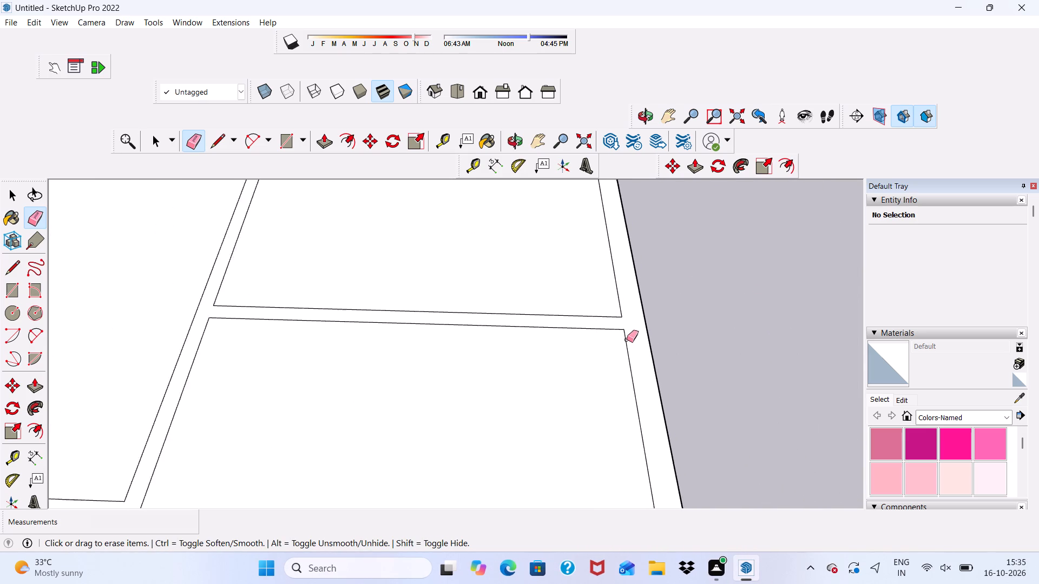
Erase the short line where the L-shaped partition meets the side wall nearest the green axis.
scroll(627, 340, down, 7)
scroll(593, 301, down, 12)
scroll(499, 311, up, 9)
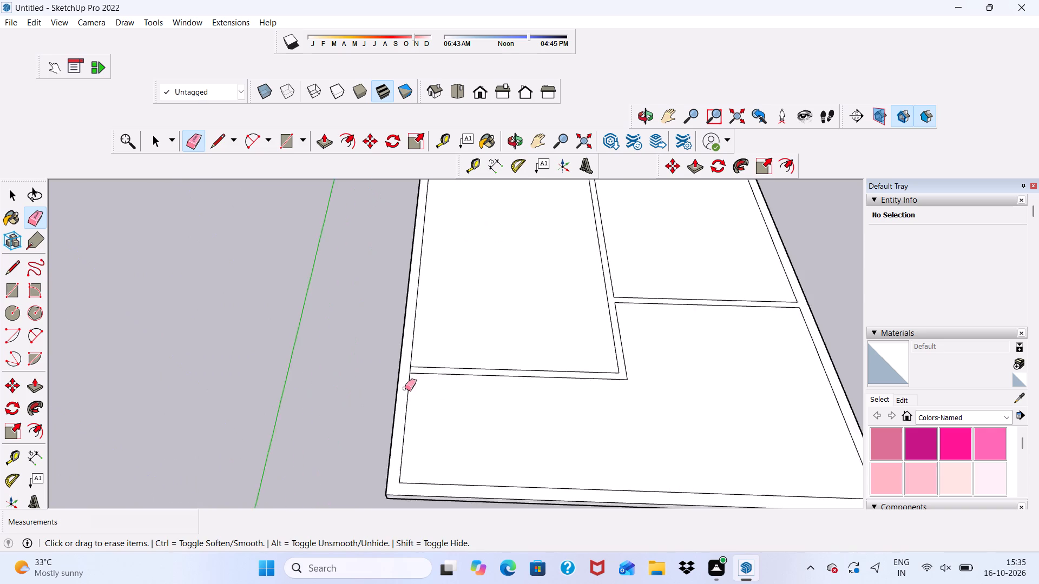
scroll(405, 388, up, 10)
click(409, 361)
scroll(437, 410, down, 13)
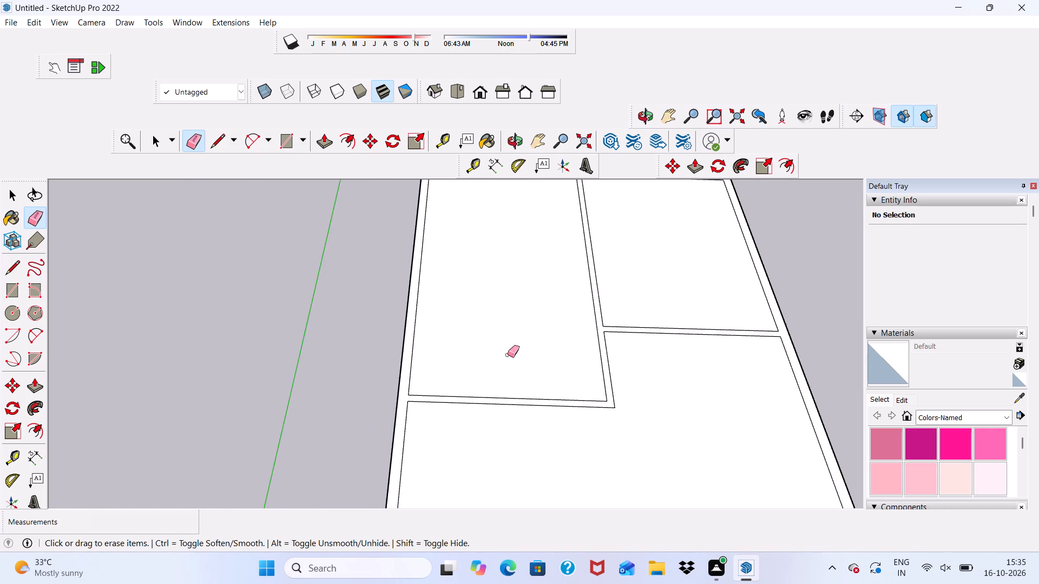
Erase the short line where the long partition meets the rear wall.
scroll(508, 355, down, 3)
scroll(596, 266, up, 15)
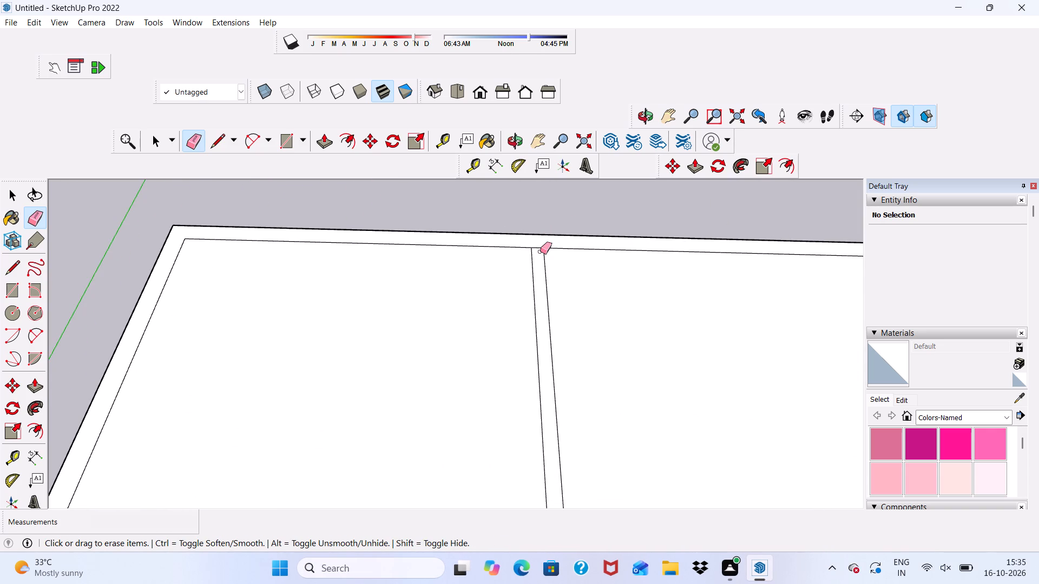
scroll(540, 251, up, 12)
click(532, 237)
scroll(534, 240, down, 20)
scroll(534, 240, down, 6)
scroll(646, 432, up, 4)
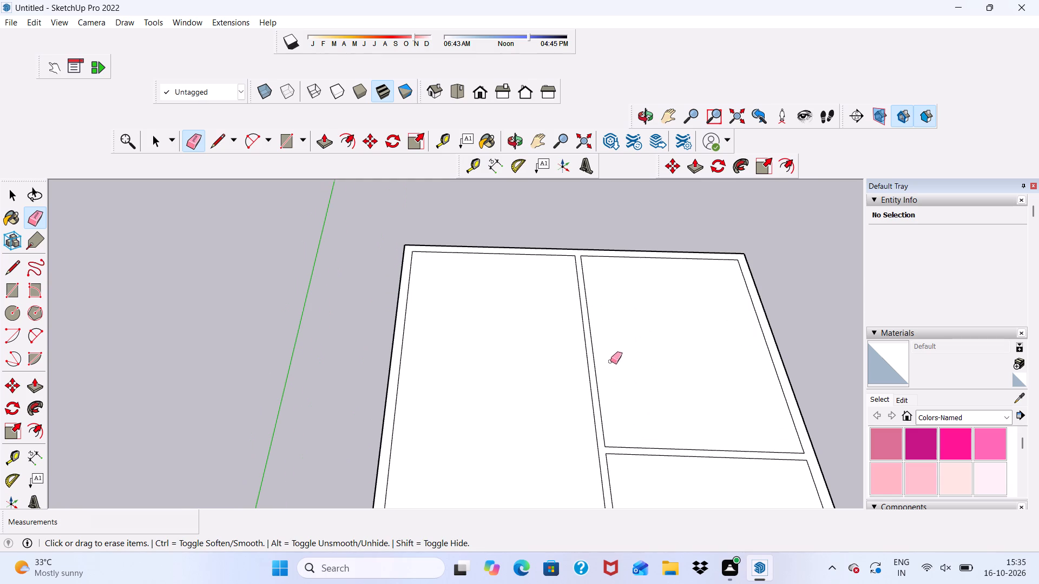
scroll(610, 361, down, 5)
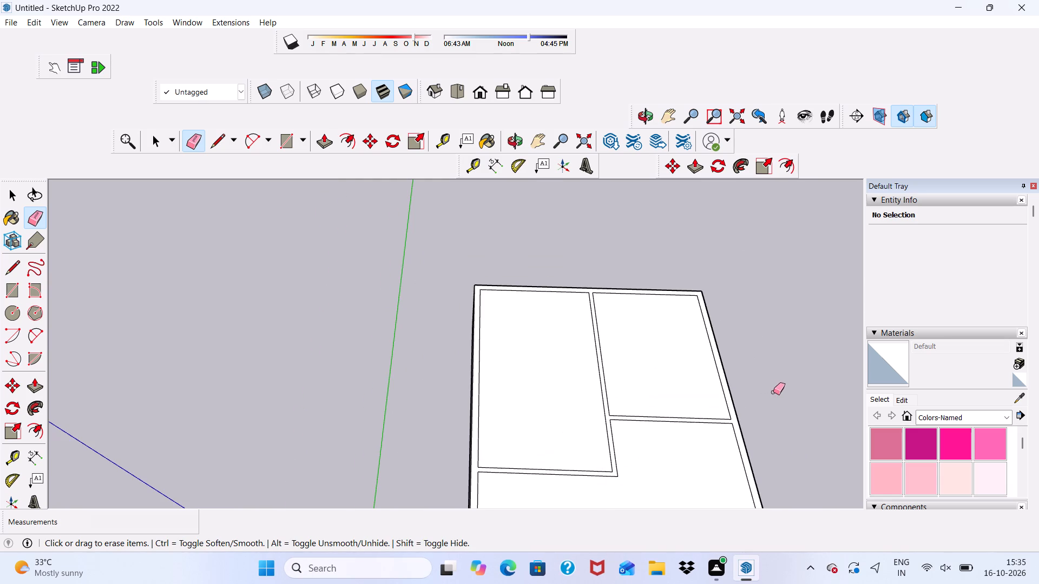
Examine the joined wall outlines and the front overhang from several angles.
key(space)
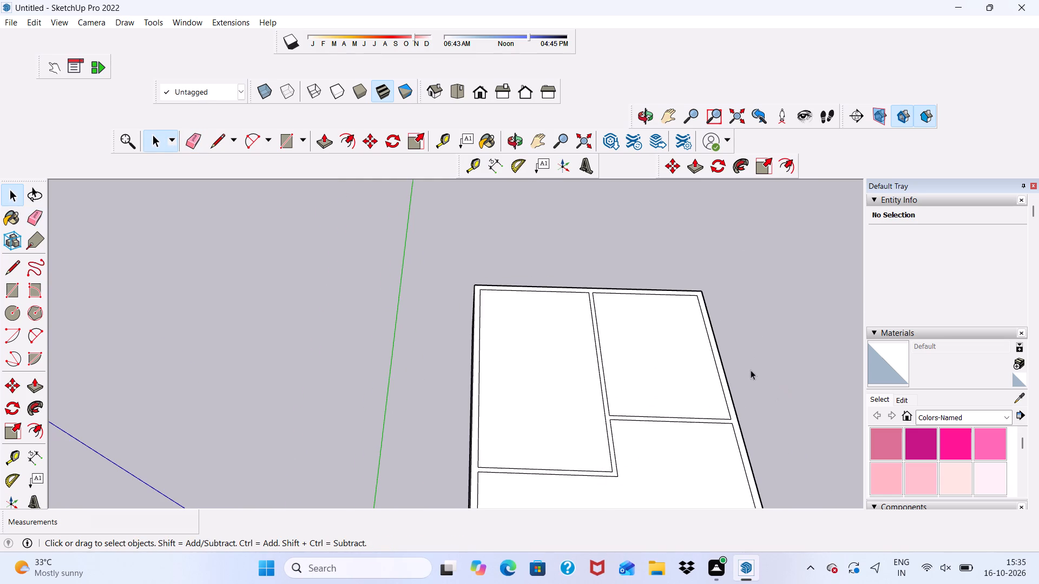
scroll(745, 370, down, 7)
middle_drag(699, 450, 596, 362)
scroll(672, 342, down, 4)
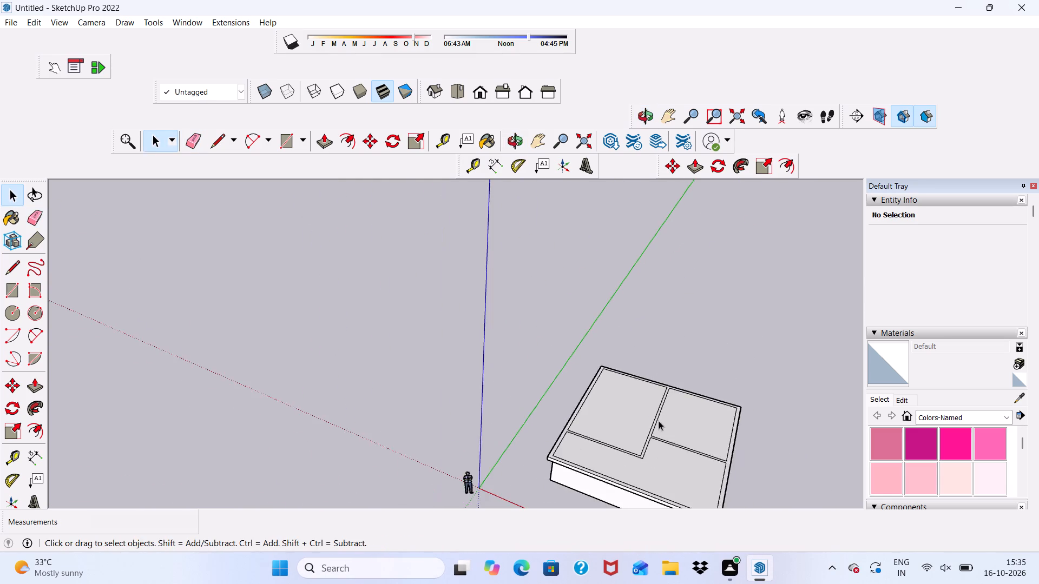
middle_drag(659, 421, 789, 221)
scroll(667, 337, up, 5)
scroll(656, 407, down, 1)
middle_drag(656, 409, 660, 520)
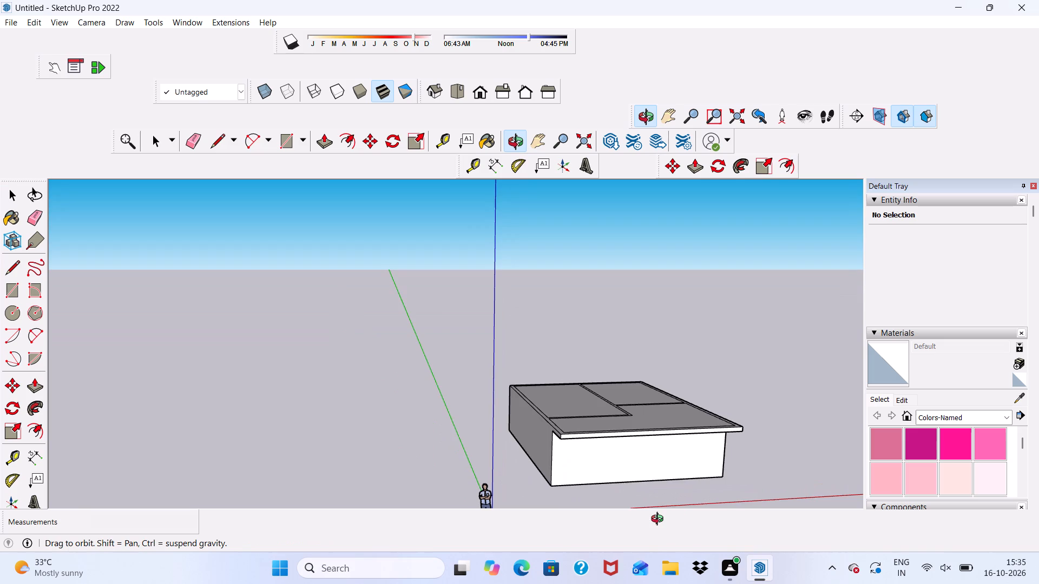
middle_drag(660, 520, 590, 513)
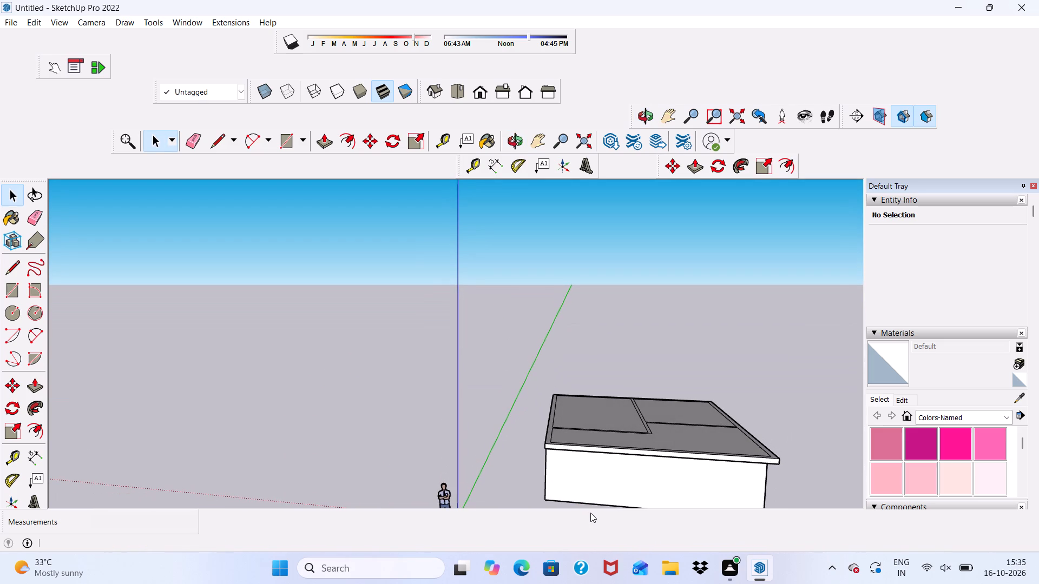
scroll(575, 429, up, 4)
scroll(575, 429, down, 3)
middle_drag(604, 464, 611, 481)
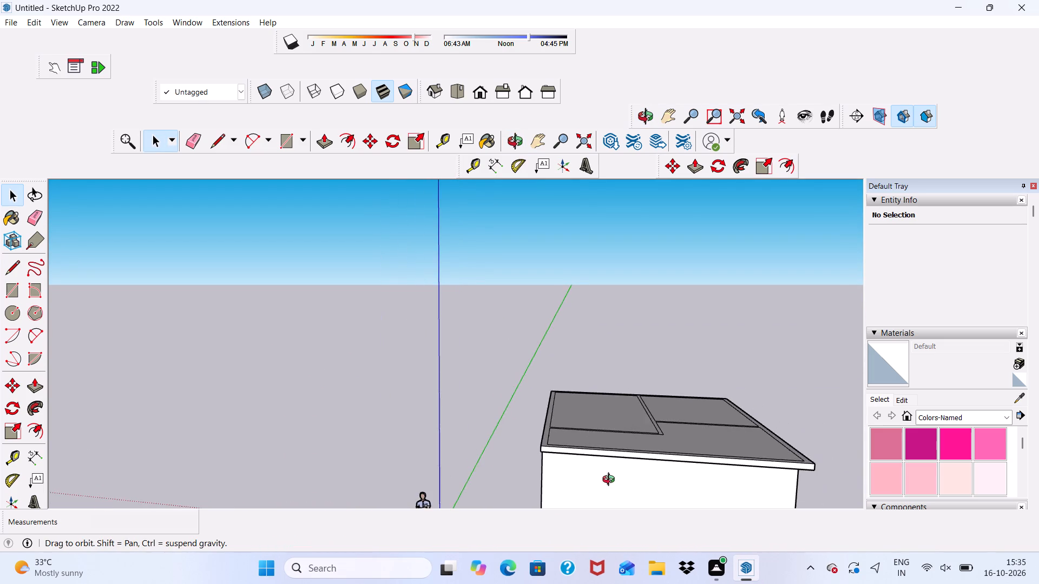
middle_drag(611, 481, 631, 546)
Draw a line from the inner front corner nearest the green axis straight to the overhang's front edge.
scroll(579, 453, up, 4)
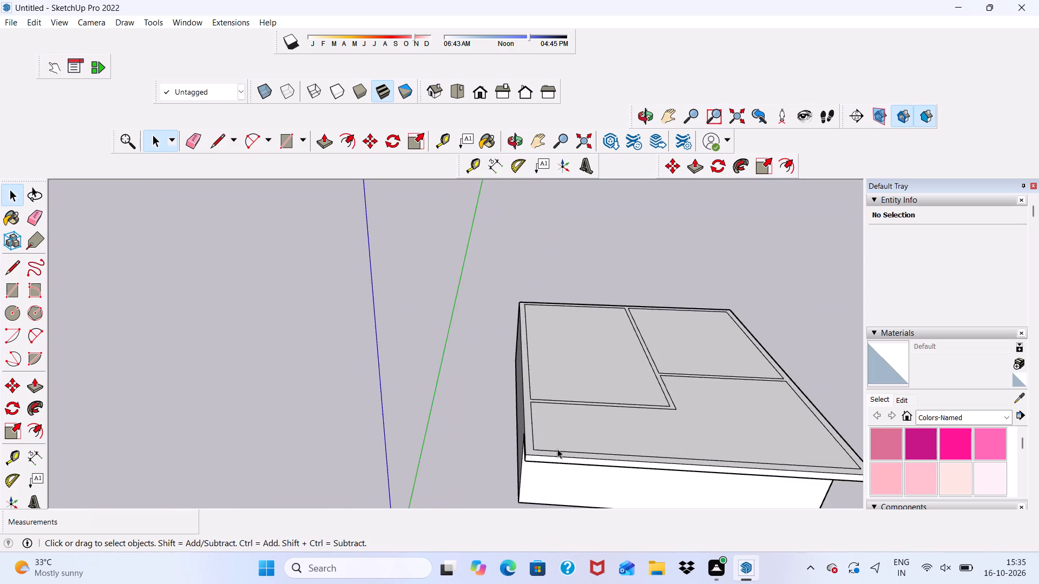
scroll(557, 449, up, 7)
scroll(511, 457, up, 3)
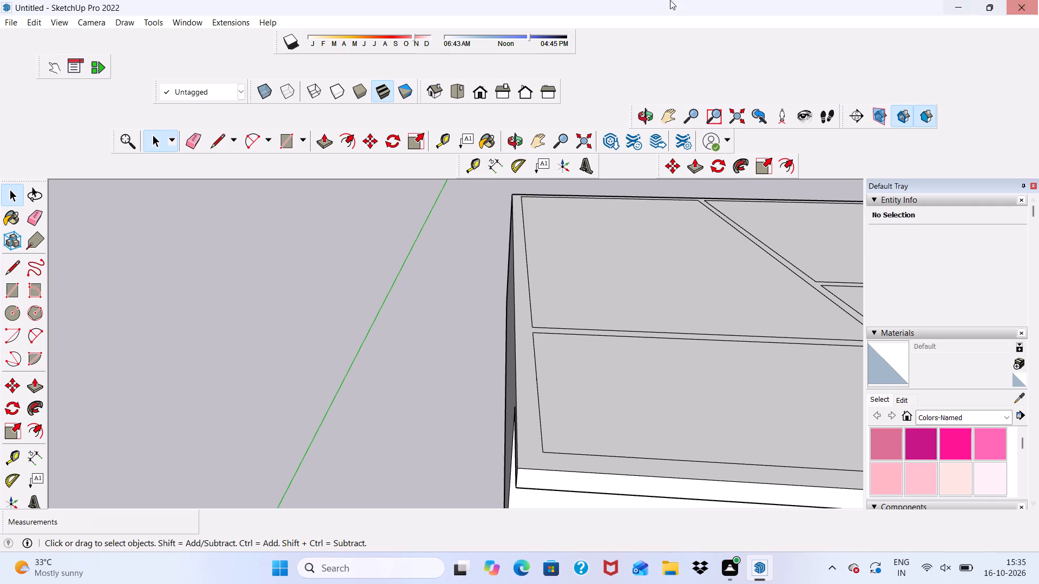
click(215, 140)
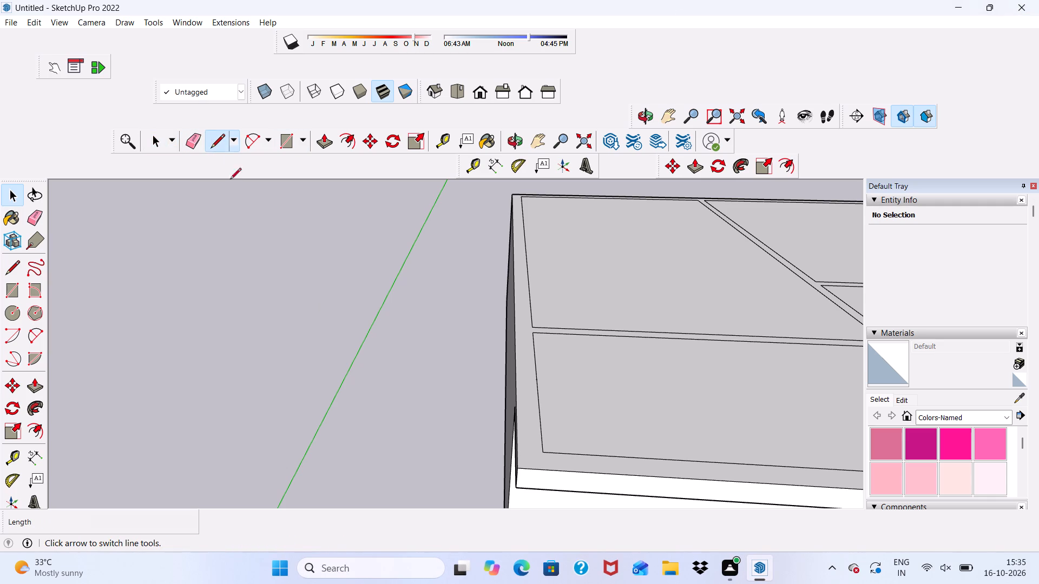
scroll(561, 460, up, 2)
click(542, 453)
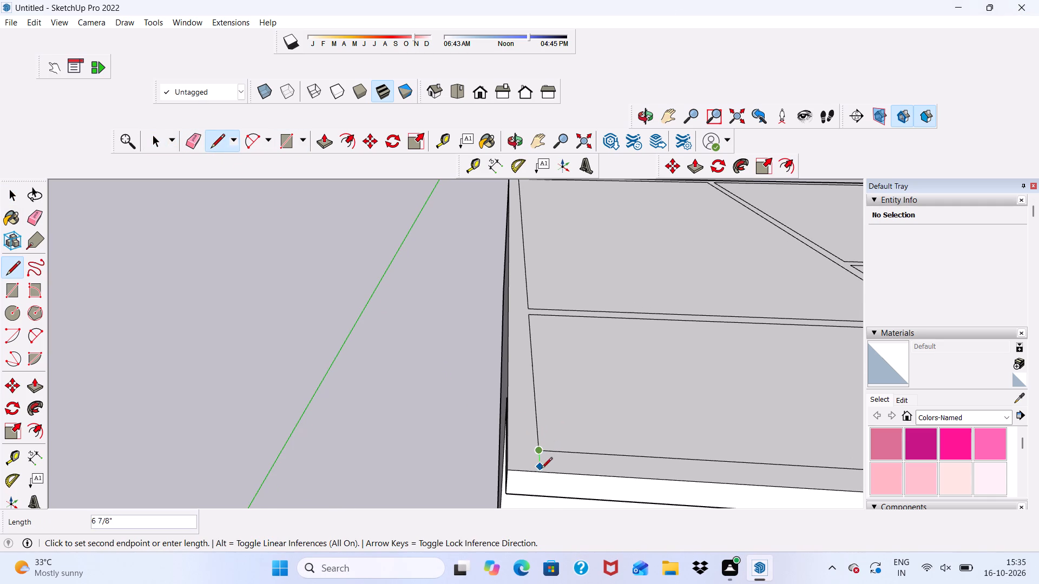
click(540, 476)
Draw a 9" line from the opposite inner front corner straight to the overhang's front edge.
scroll(324, 389, down, 10)
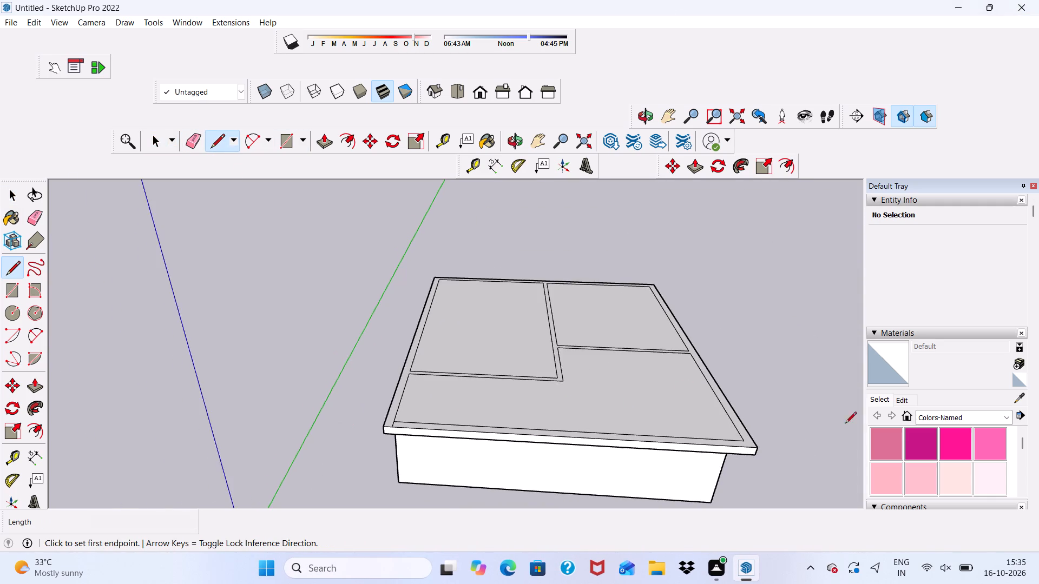
scroll(845, 422, up, 4)
scroll(735, 448, up, 1)
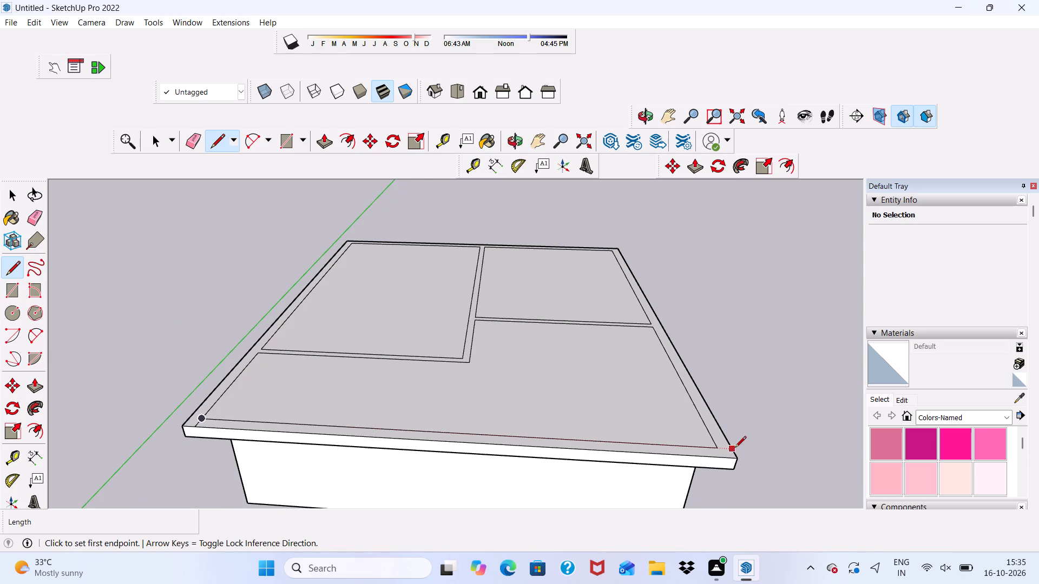
scroll(733, 466, up, 7)
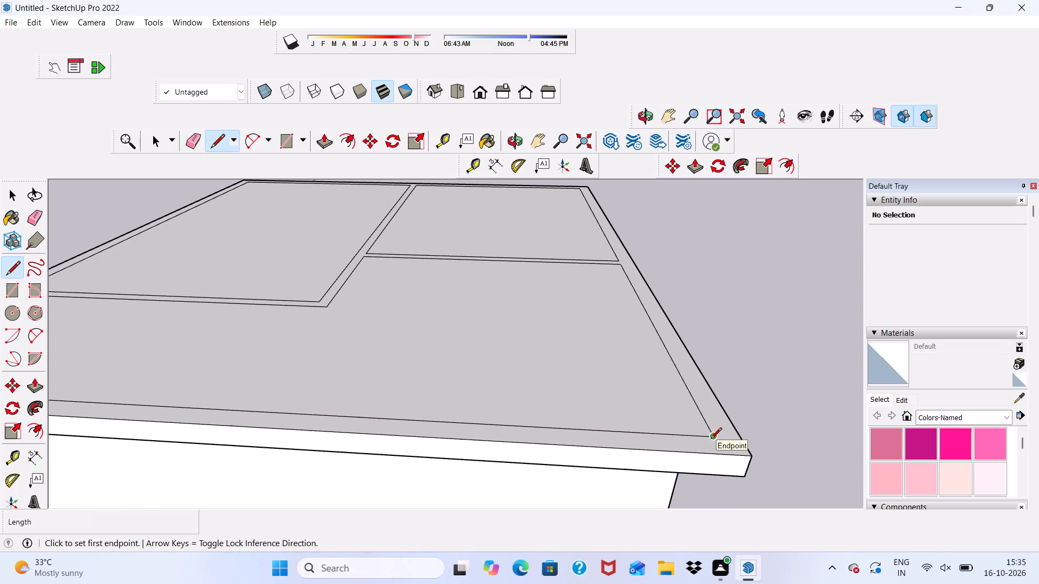
click(711, 440)
scroll(728, 452, up, 4)
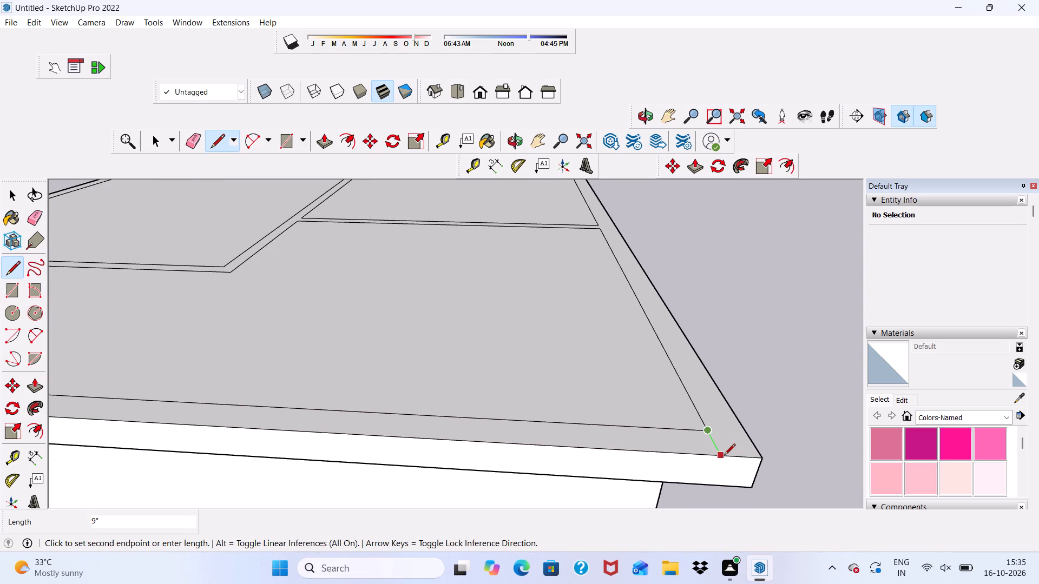
click(724, 456)
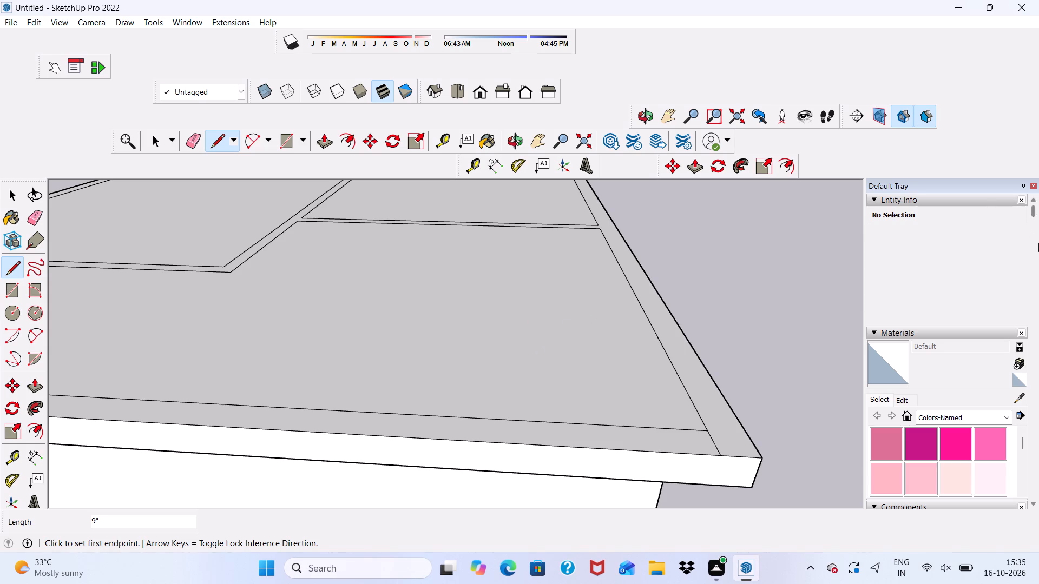
Push/Pull the connected perimeter wall and partition face up 10', leaving out the front strip.
key(space)
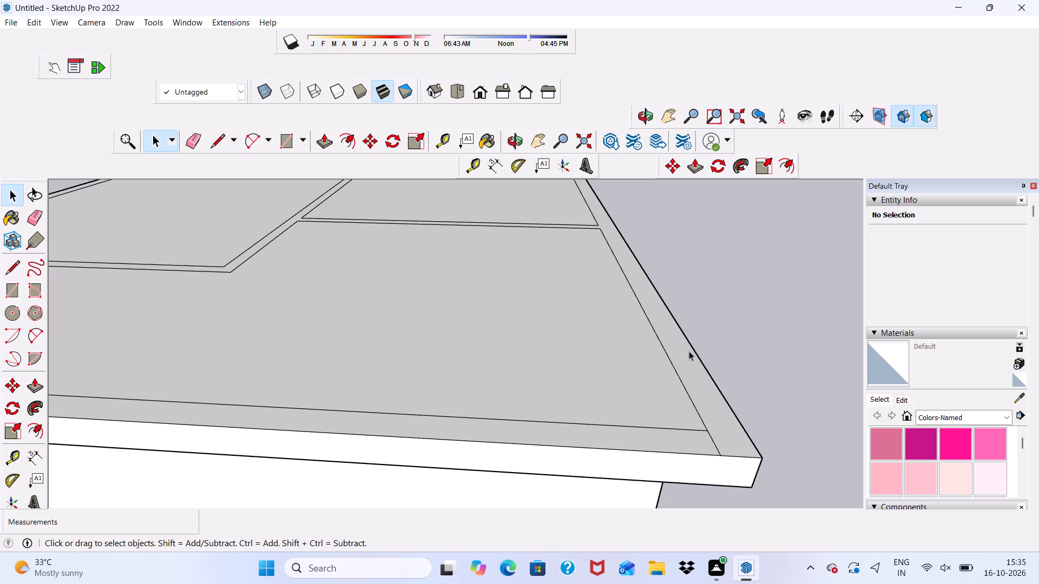
click(687, 357)
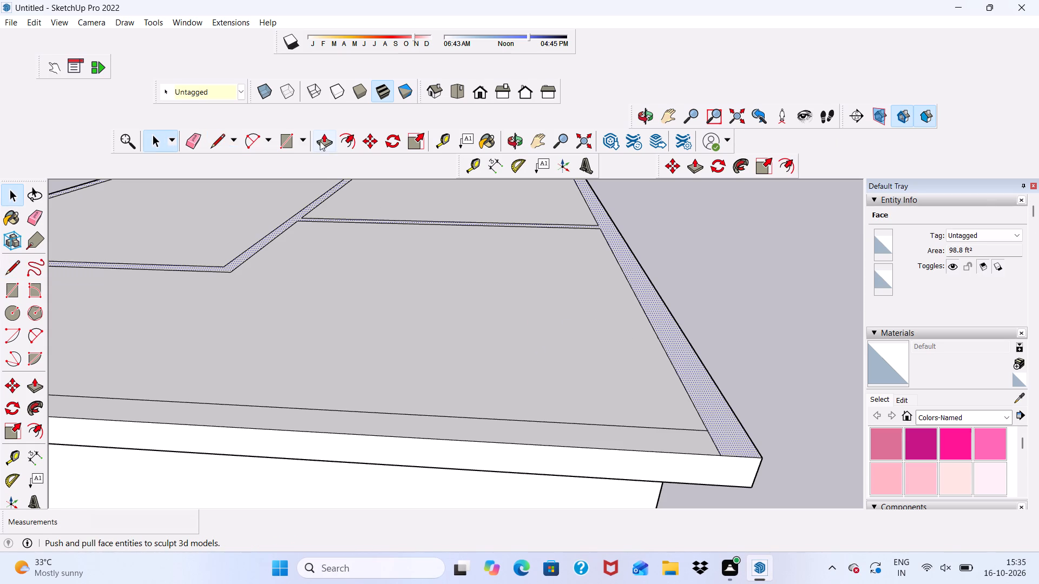
click(320, 141)
scroll(680, 316, up, 2)
click(667, 330)
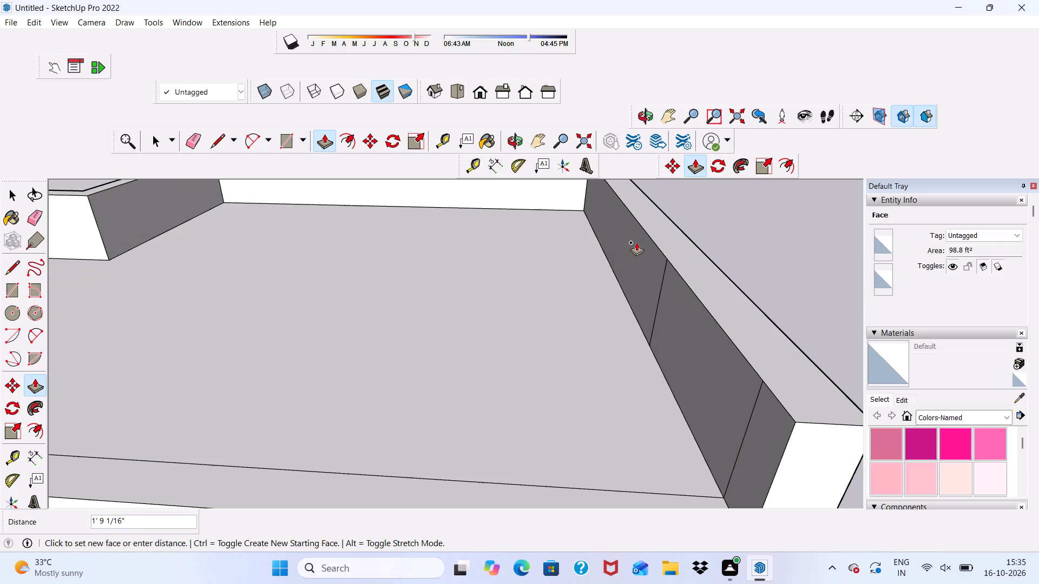
text(10')
key(Return)
Erase the two vertical seam lines on the inner face of the side wall farthest from the origin.
scroll(634, 349, down, 2)
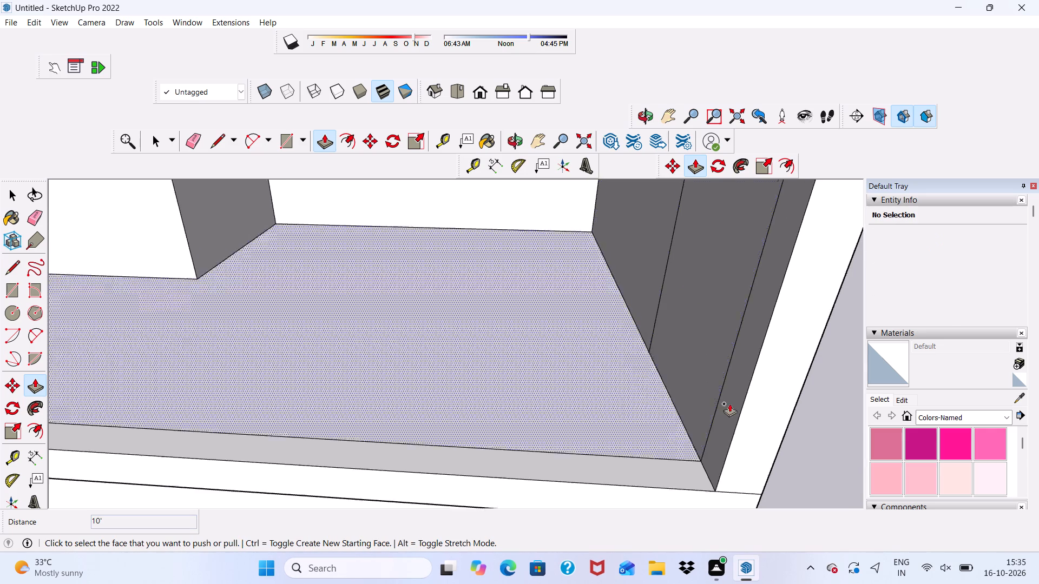
scroll(729, 403, down, 8)
scroll(391, 315, up, 2)
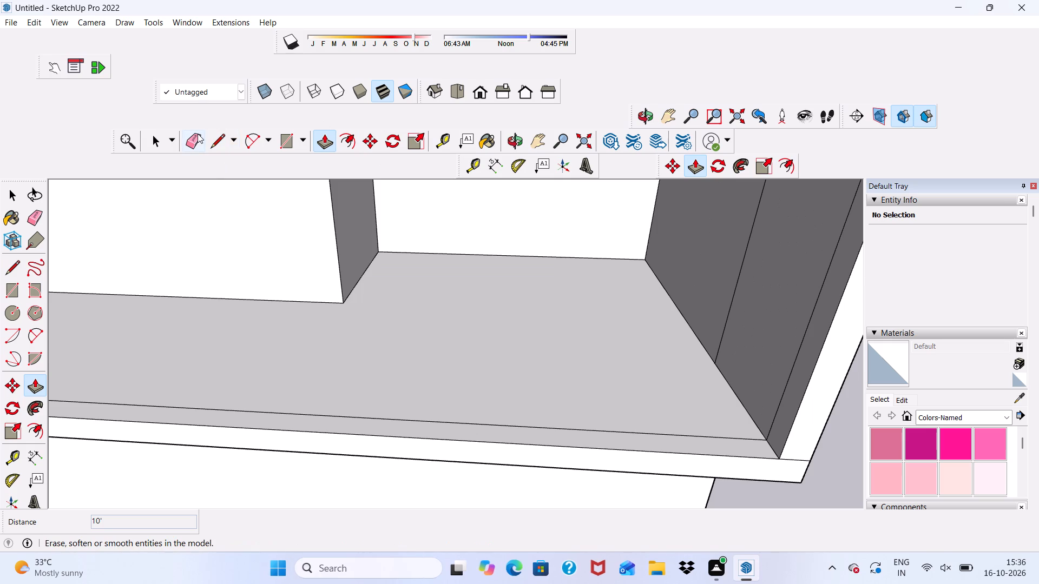
click(180, 140)
scroll(298, 279, down, 3)
middle_drag(359, 332, 568, 346)
scroll(568, 241, up, 2)
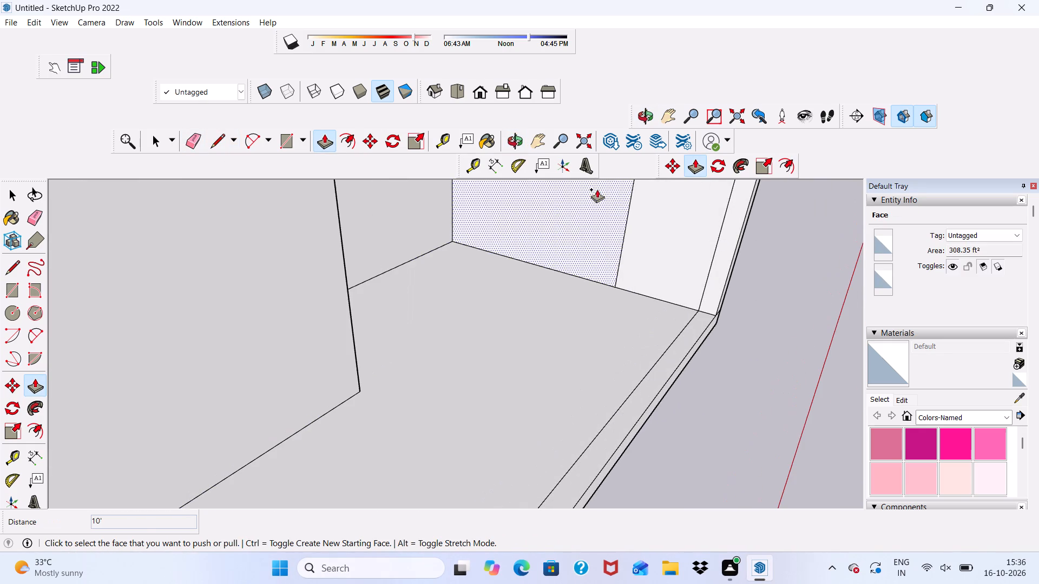
key(space)
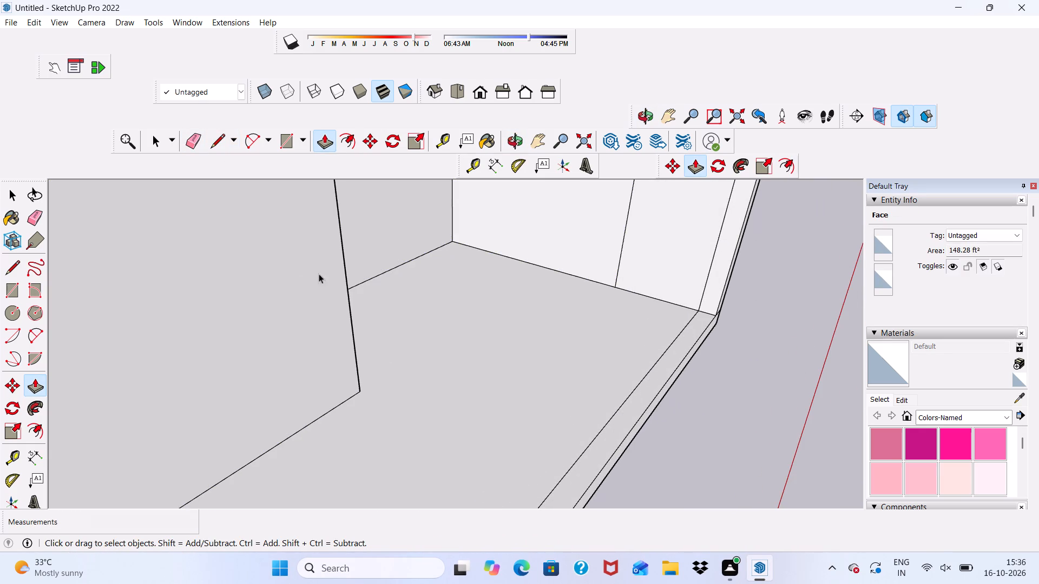
click(198, 144)
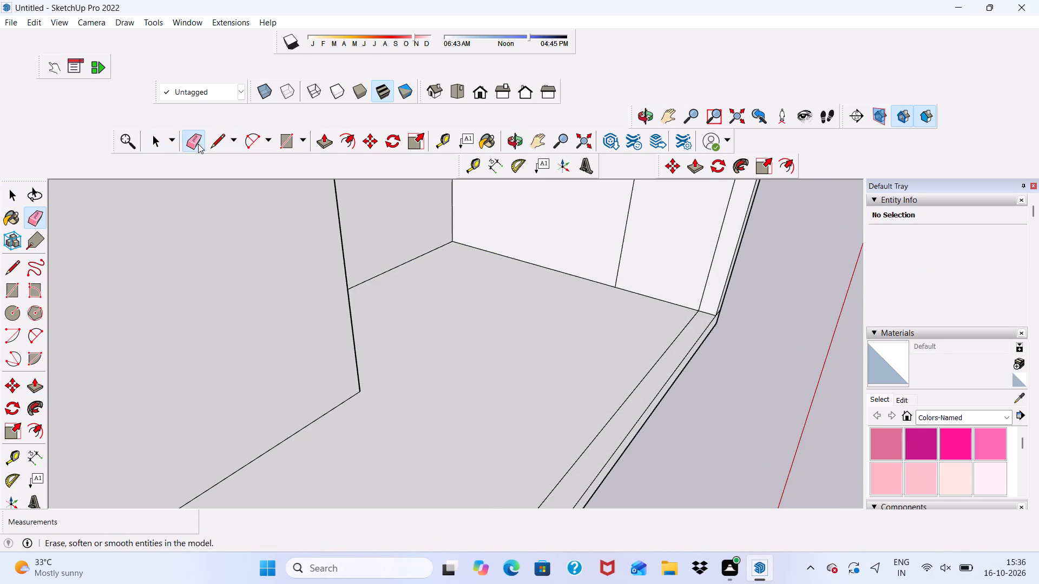
scroll(257, 293, down, 4)
scroll(362, 318, down, 3)
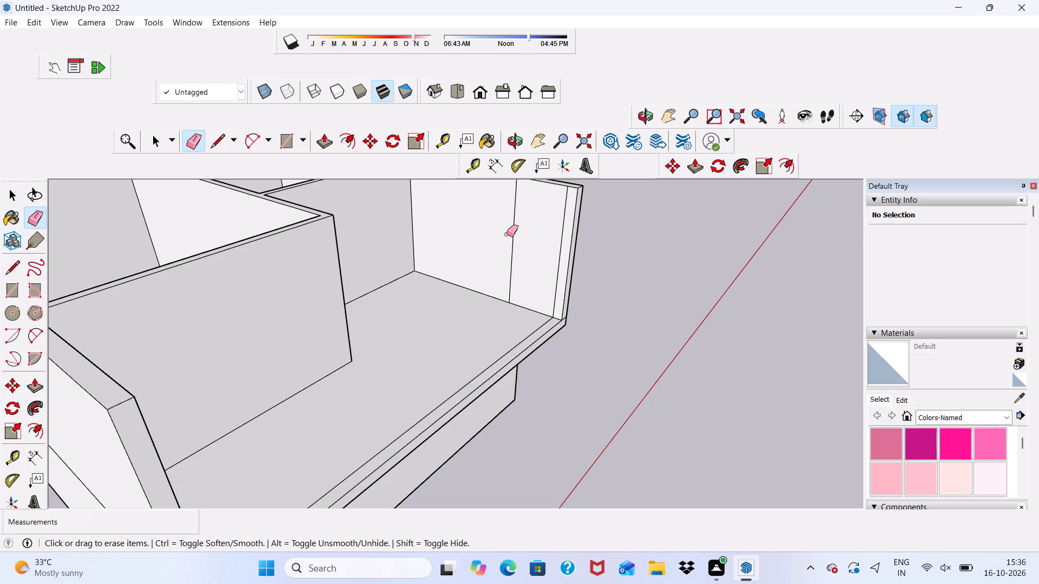
drag(507, 234, 518, 237)
scroll(545, 271, up, 4)
click(563, 269)
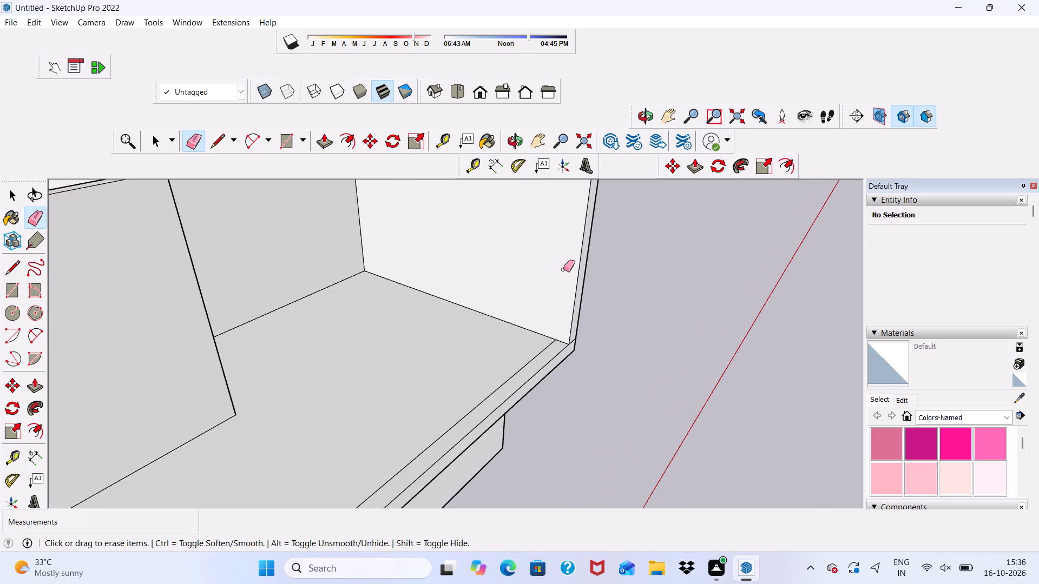
Erase the two vertical seam lines on the inner face of the side wall nearest the origin.
scroll(553, 263, down, 6)
middle_drag(568, 304, 224, 318)
scroll(254, 229, up, 5)
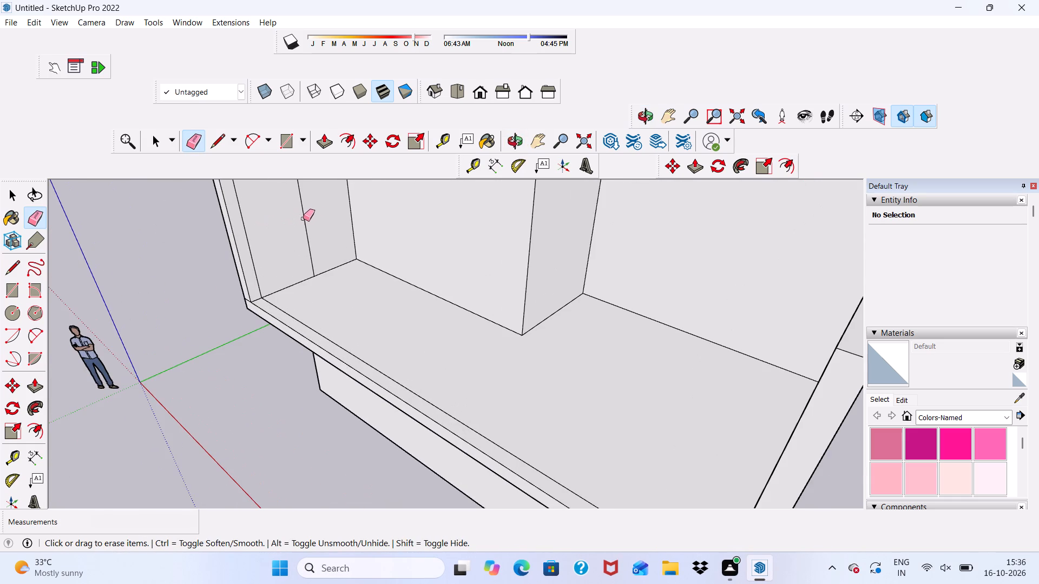
click(310, 211)
scroll(240, 211, up, 1)
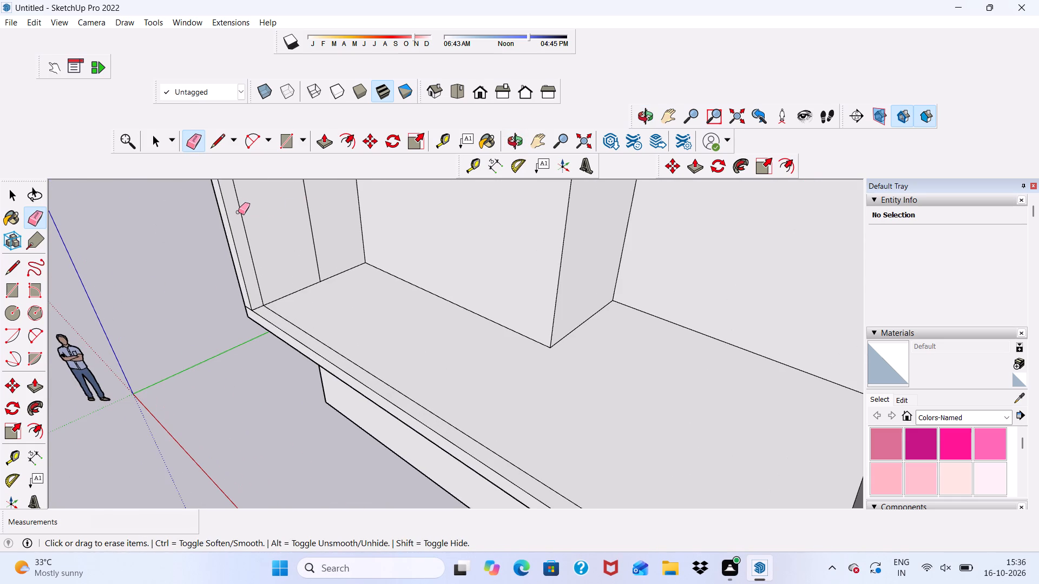
drag(238, 212, 244, 215)
drag(294, 216, 307, 213)
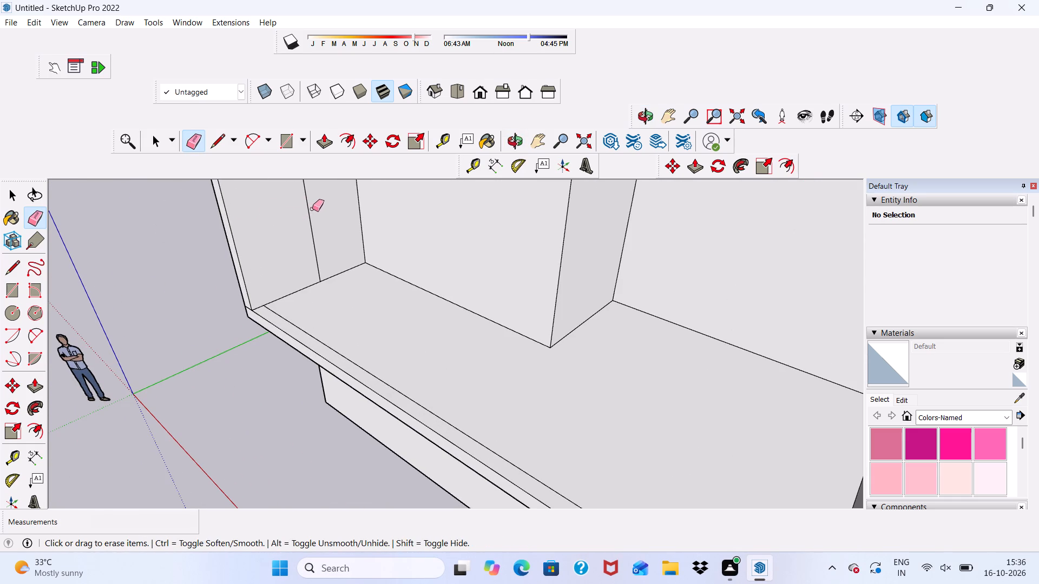
click(306, 214)
drag(306, 214, 314, 208)
click(310, 213)
scroll(300, 222, down, 5)
middle_drag(355, 344, 502, 311)
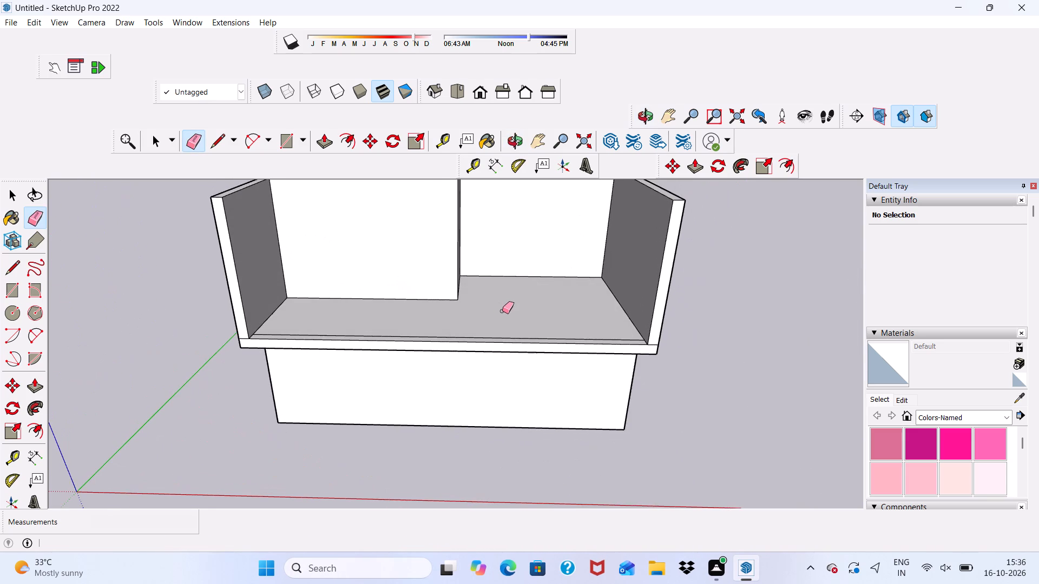
key(space)
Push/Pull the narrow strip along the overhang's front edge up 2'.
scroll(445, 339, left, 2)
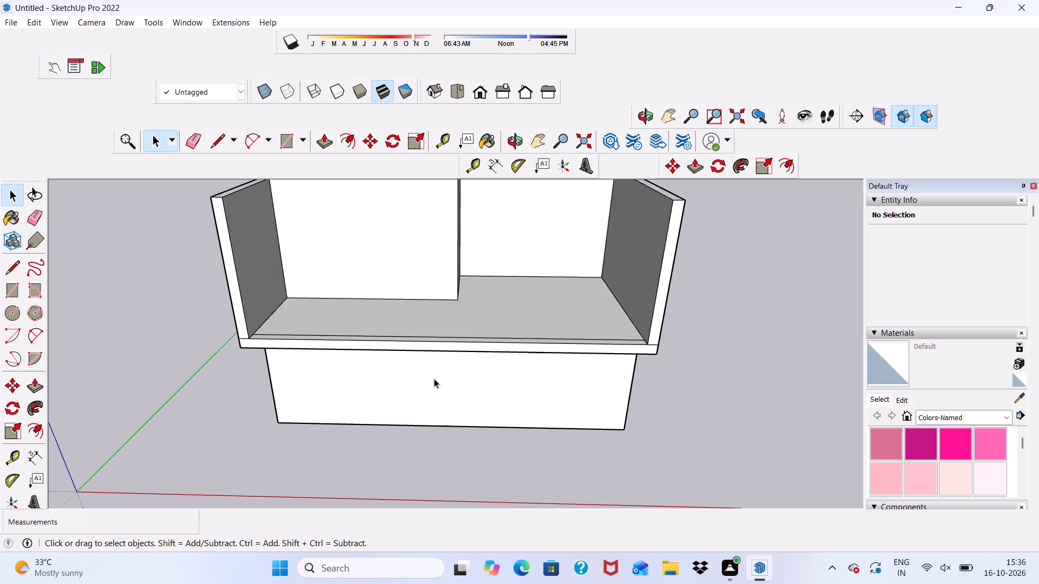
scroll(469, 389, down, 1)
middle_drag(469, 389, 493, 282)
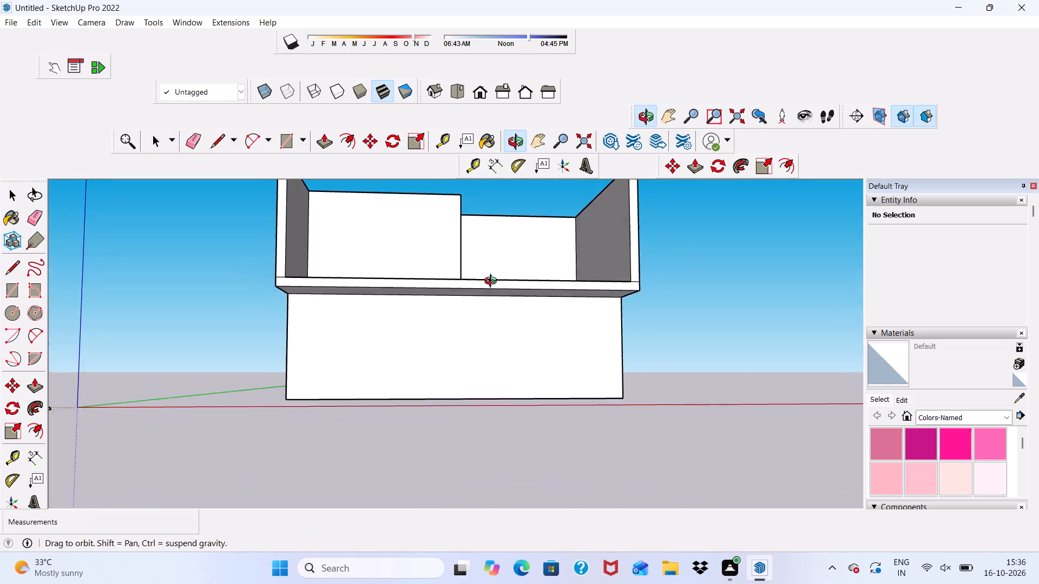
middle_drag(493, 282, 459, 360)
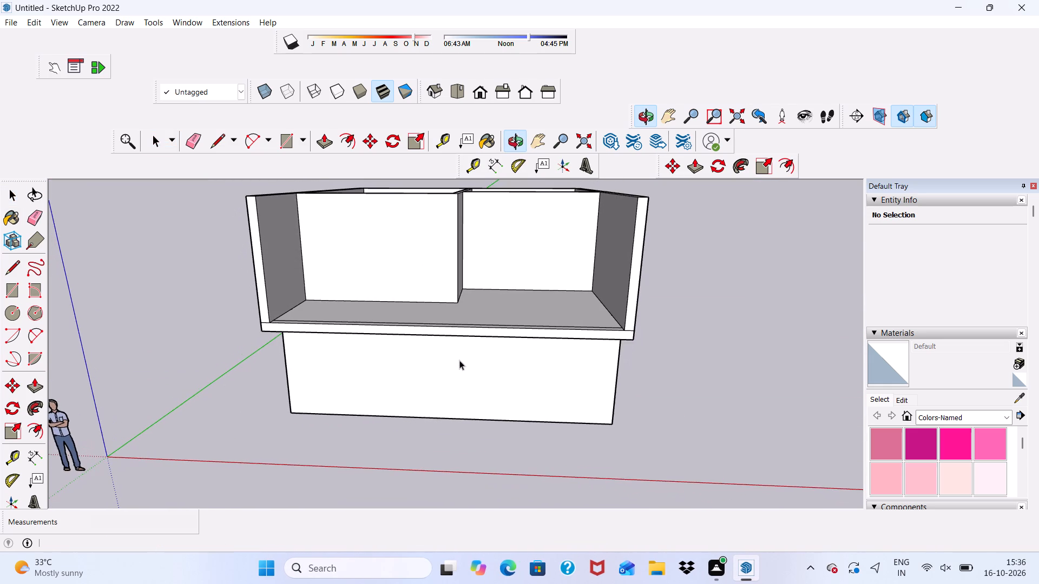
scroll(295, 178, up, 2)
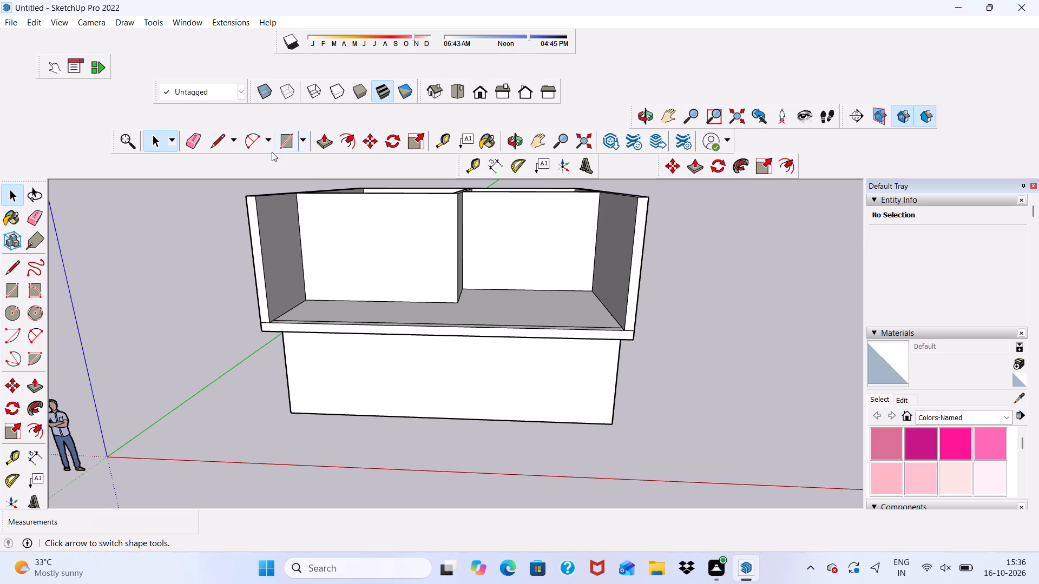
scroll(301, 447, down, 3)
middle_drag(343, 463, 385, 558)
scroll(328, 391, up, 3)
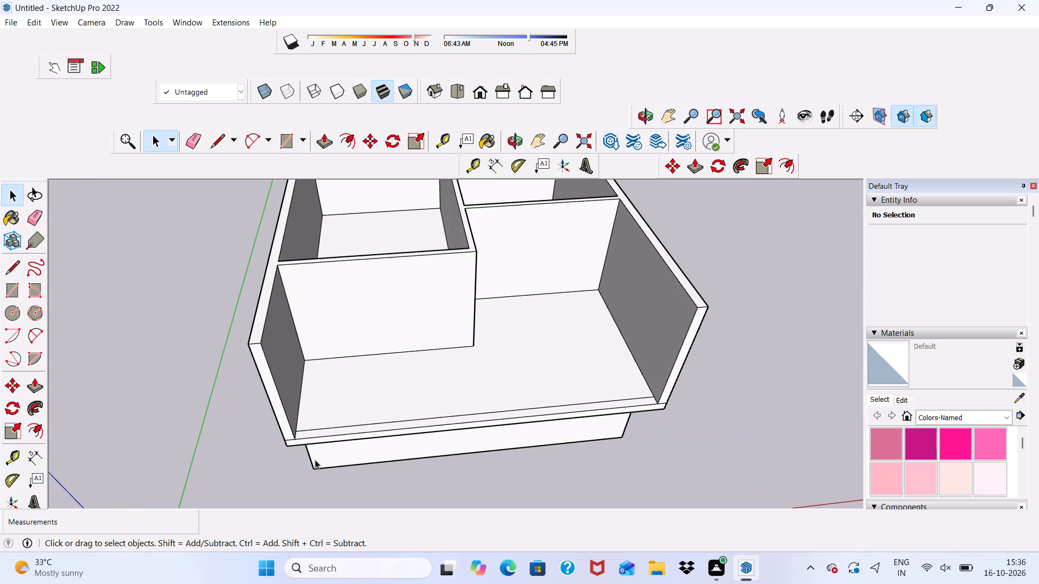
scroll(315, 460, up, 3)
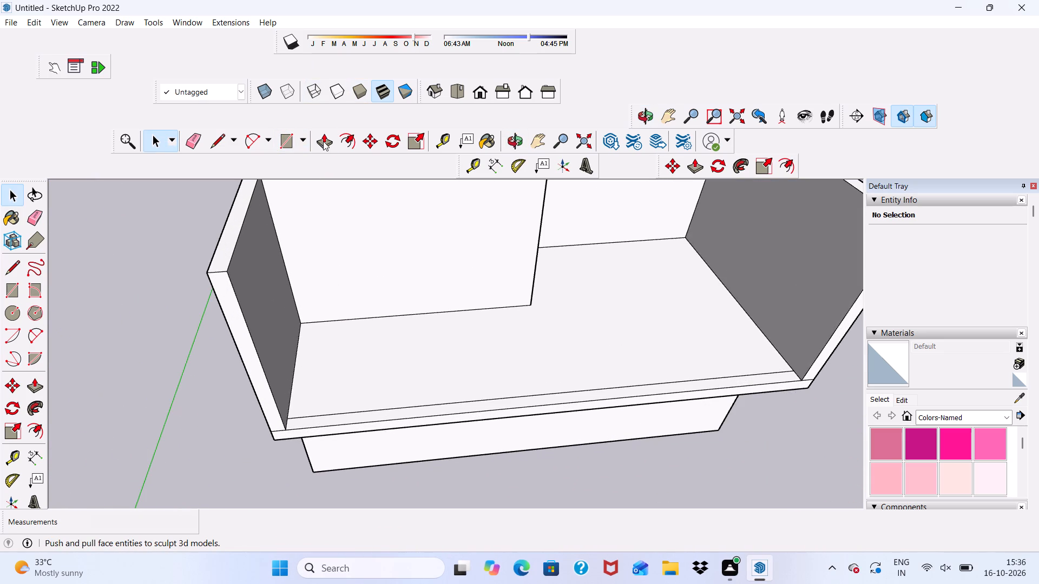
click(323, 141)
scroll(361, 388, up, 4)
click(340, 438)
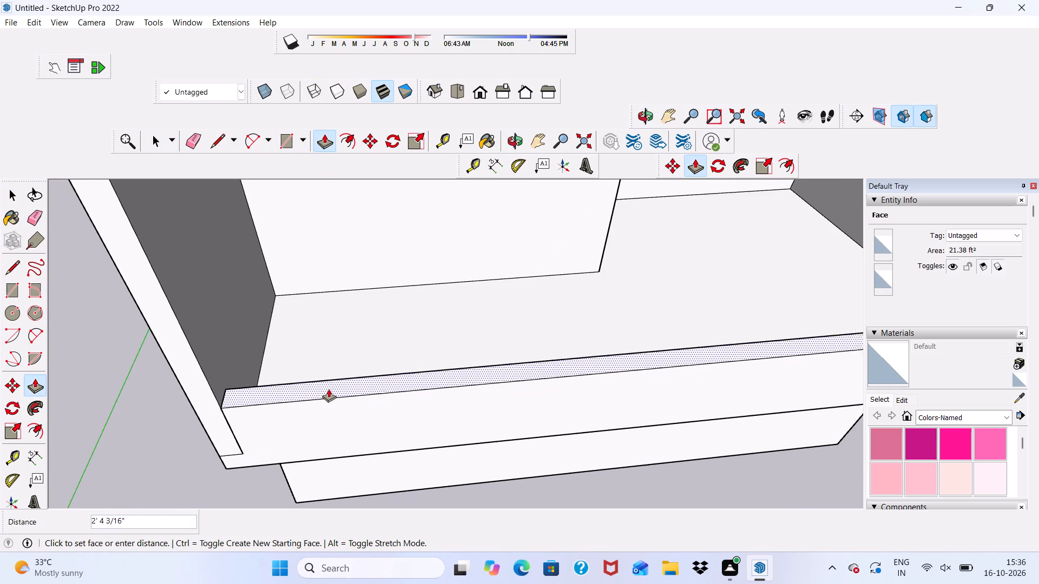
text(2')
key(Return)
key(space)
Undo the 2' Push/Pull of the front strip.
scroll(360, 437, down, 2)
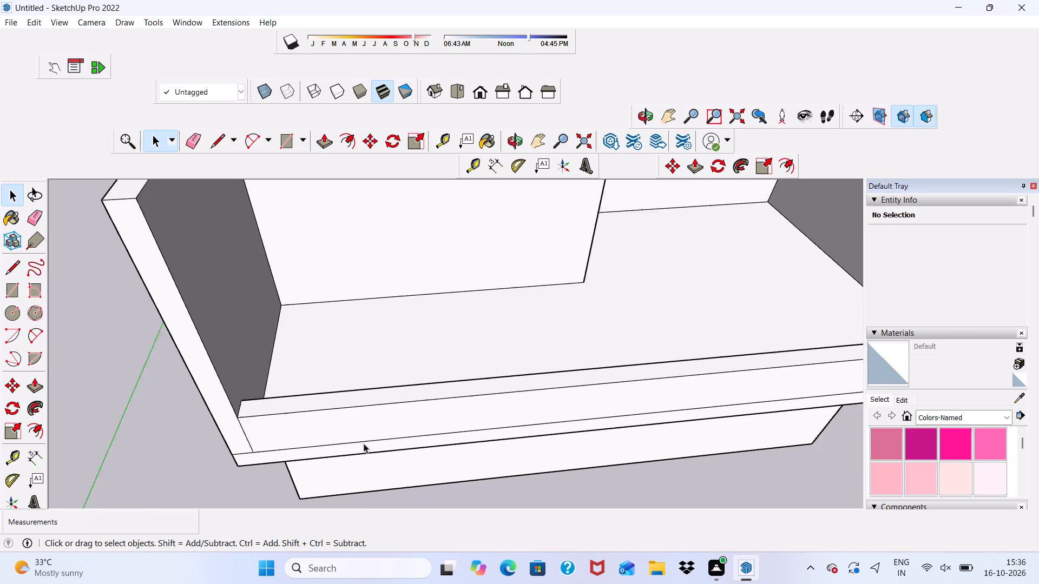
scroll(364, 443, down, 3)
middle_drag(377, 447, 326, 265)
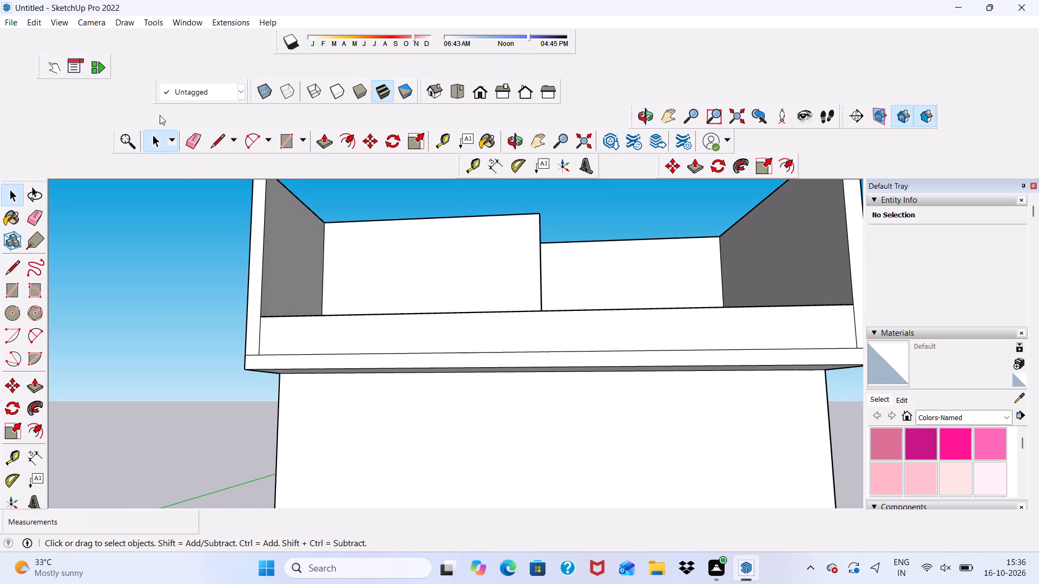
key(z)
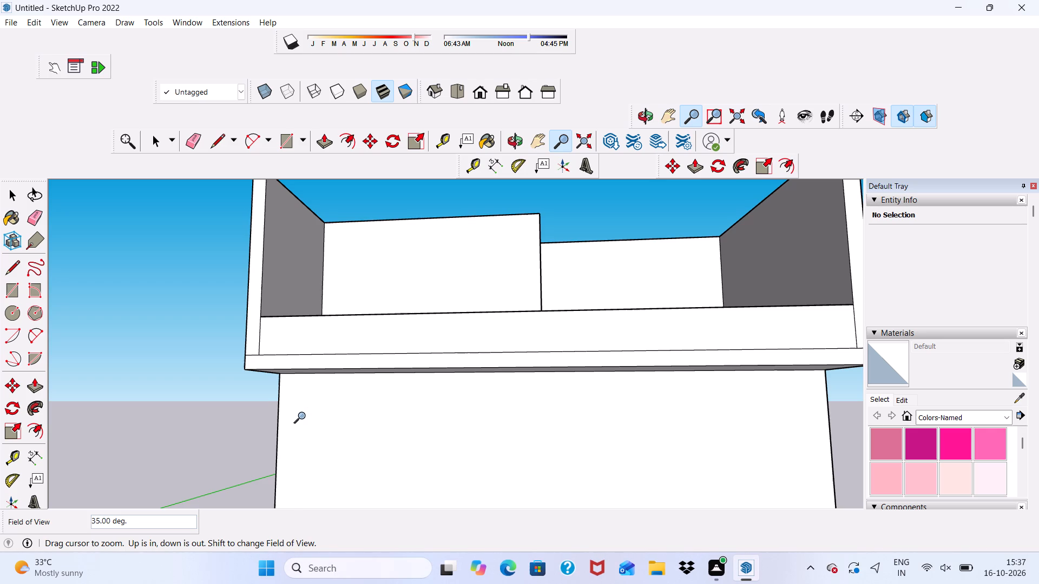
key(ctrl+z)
Push/Pull the narrow strip along the overhang's front edge up 4' to form a parapet wall.
middle_drag(359, 316, 322, 412)
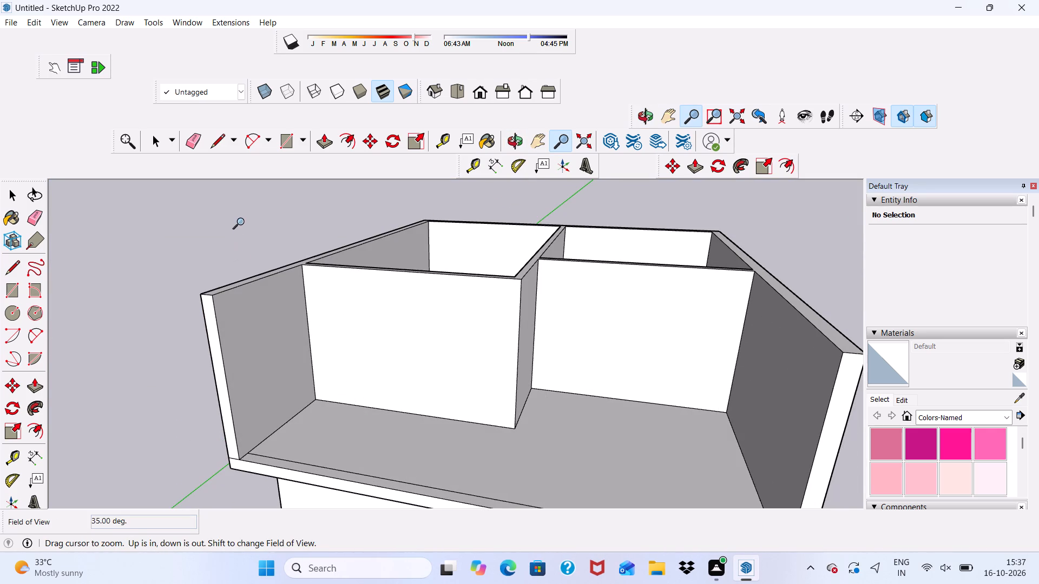
key(space)
click(320, 138)
scroll(299, 81, down, 4)
scroll(325, 419, up, 10)
click(298, 476)
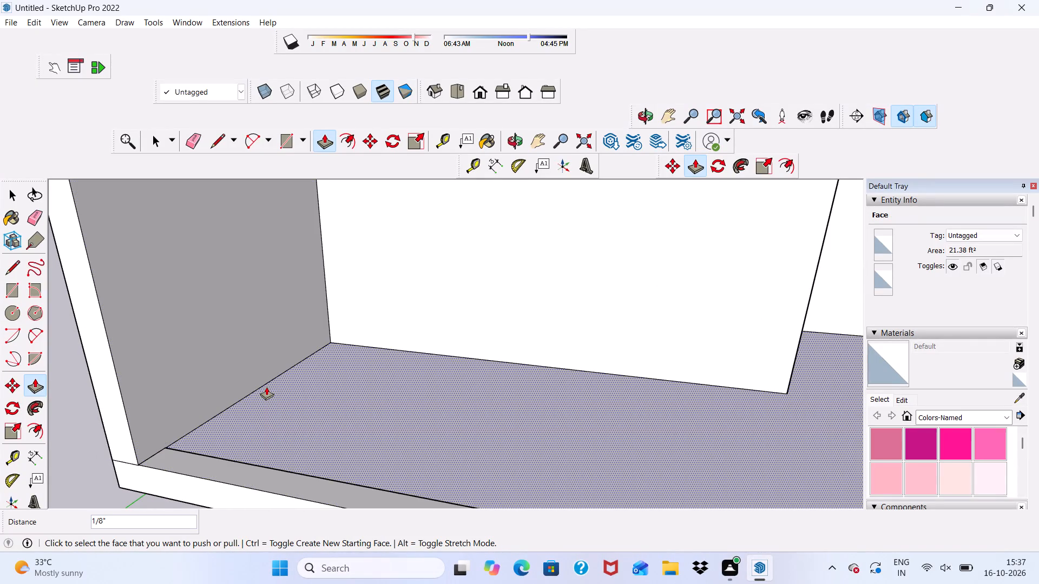
key(ctrl+z)
click(274, 474)
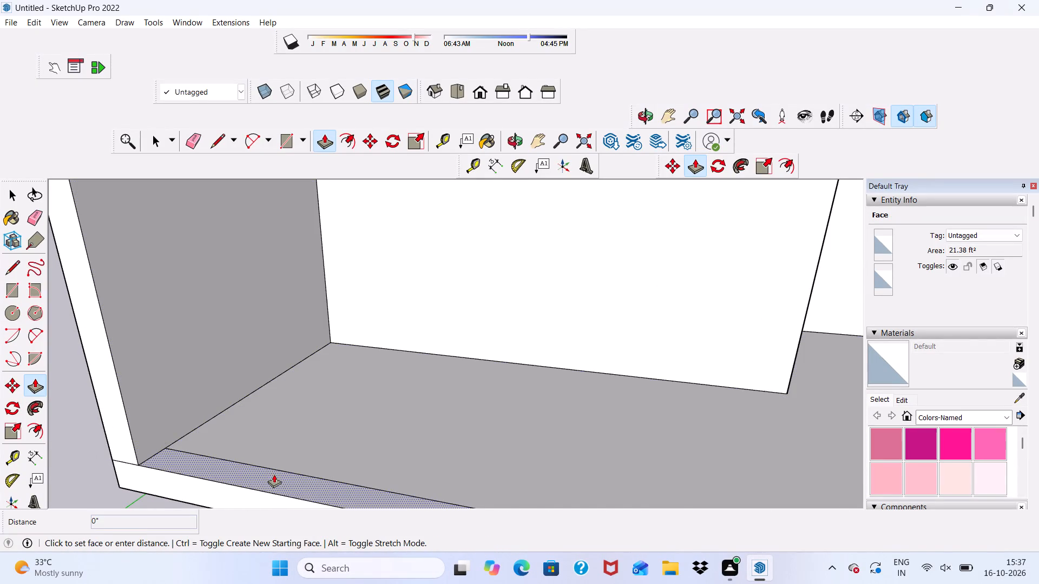
key(1)
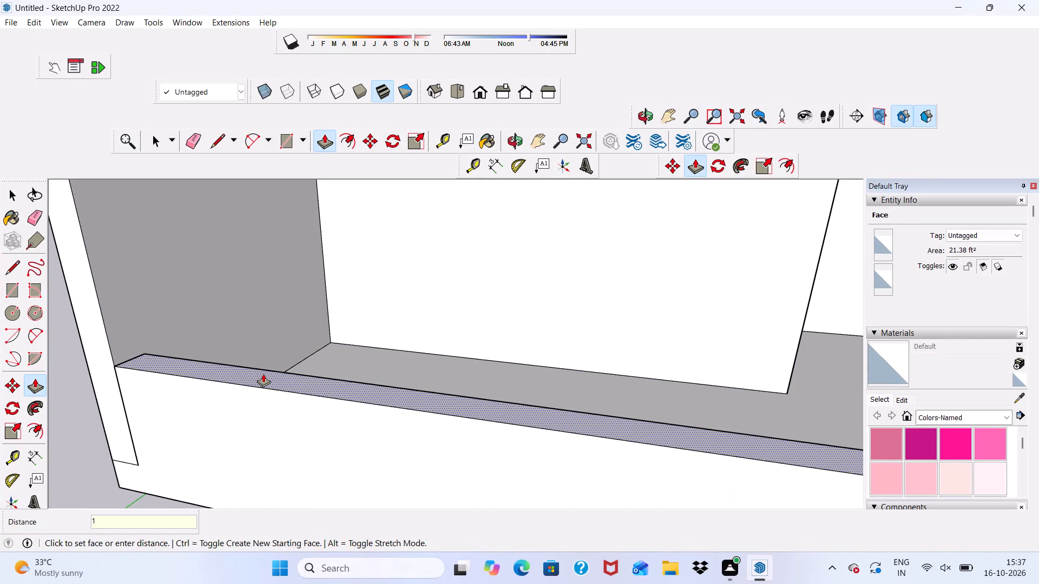
key(apostrophe)
key(BackSpace)
key(BackSpace)
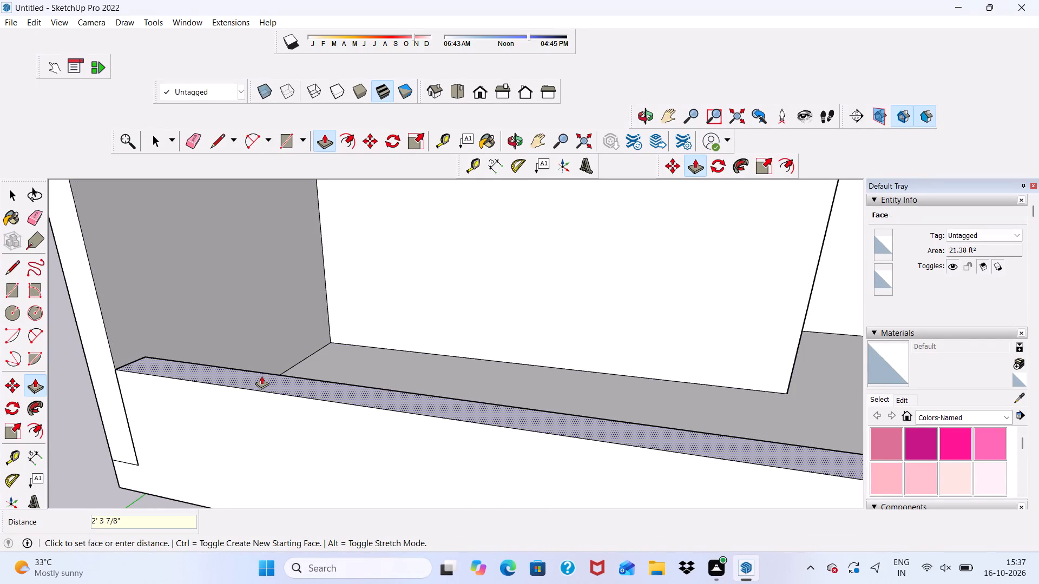
text(4')
key(Return)
key(space)
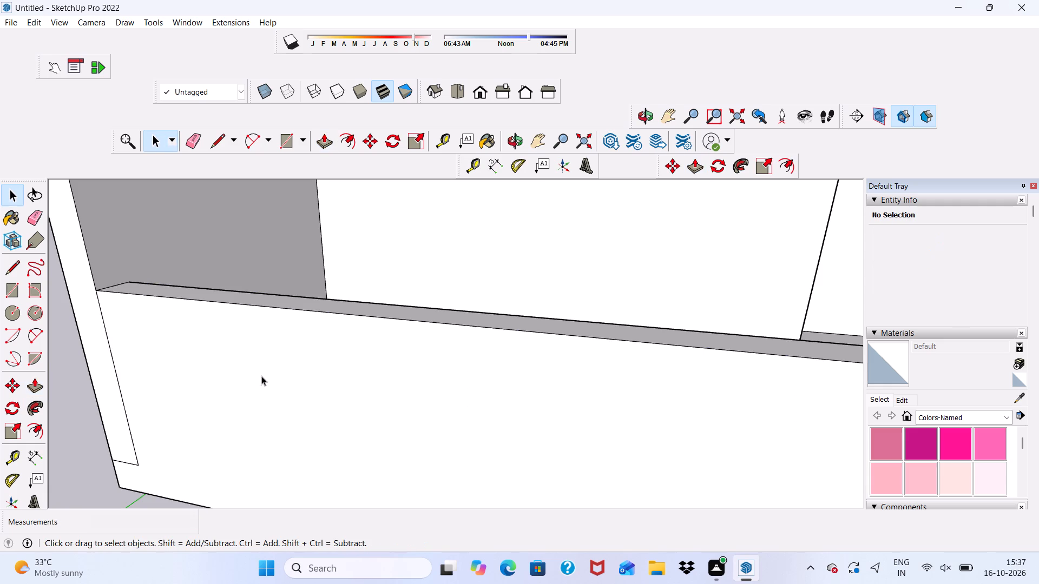
Examine the front parapet, side walls and overhang from above, below and the front.
scroll(265, 390, down, 6)
scroll(369, 390, up, 2)
scroll(291, 276, down, 7)
middle_drag(300, 307, 484, 248)
scroll(484, 248, up, 1)
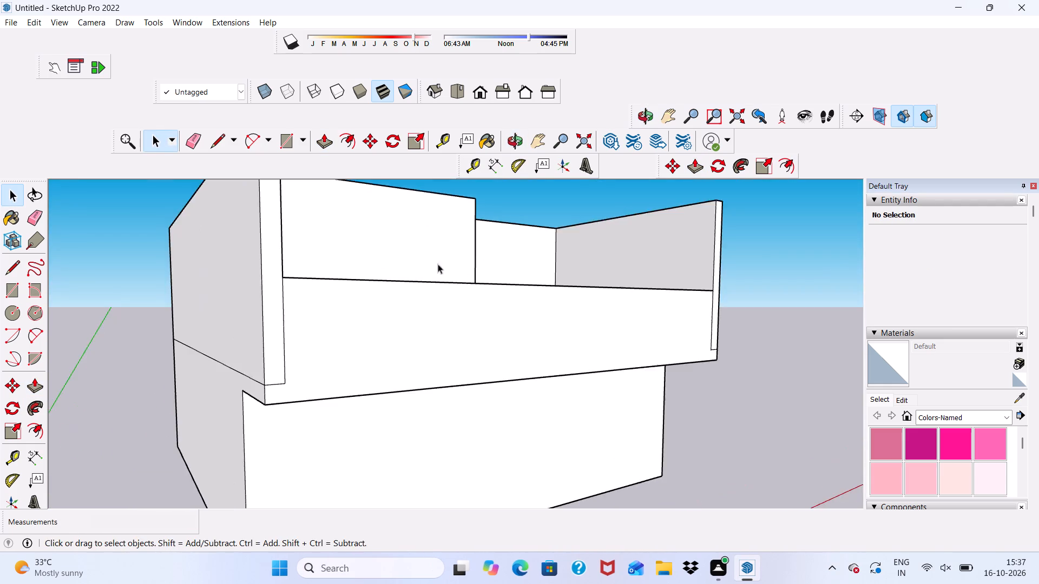
scroll(389, 293, down, 6)
middle_drag(366, 383, 289, 493)
scroll(318, 419, down, 5)
middle_drag(376, 437, 363, 387)
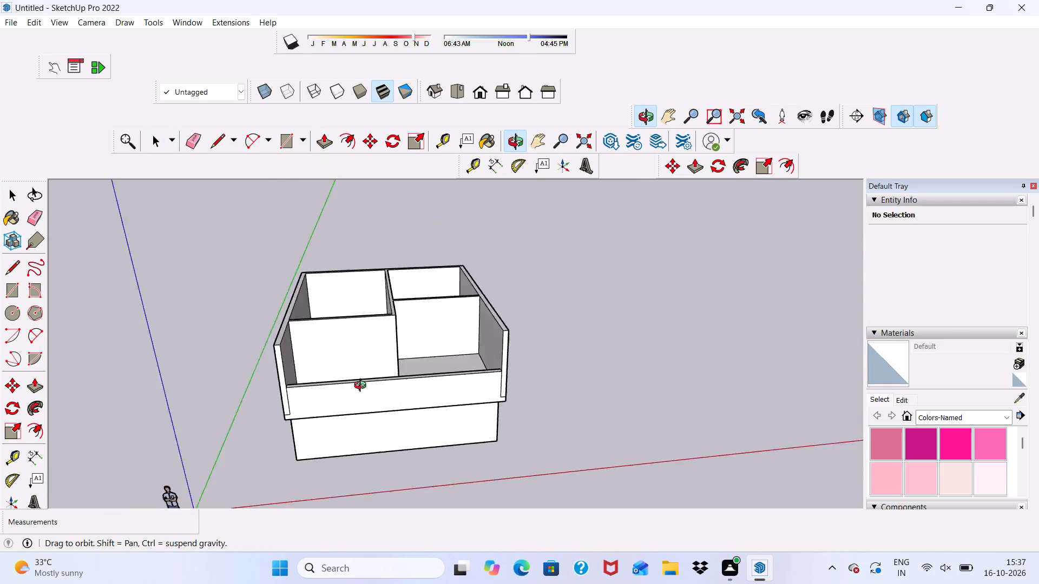
middle_drag(363, 387, 349, 373)
scroll(349, 373, up, 4)
scroll(361, 273, up, 4)
scroll(368, 283, down, 4)
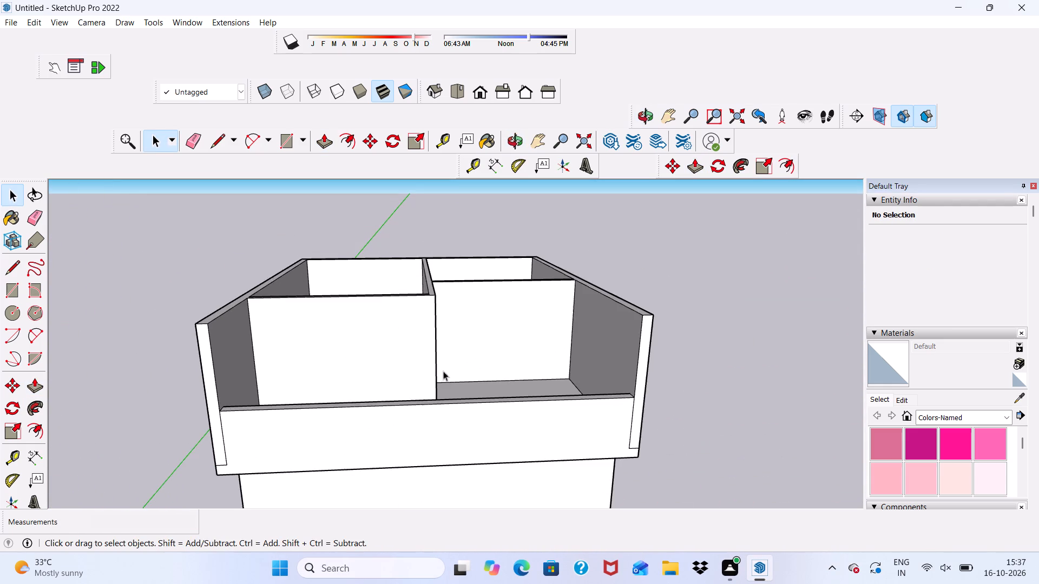
middle_drag(455, 398, 408, 275)
scroll(412, 287, up, 1)
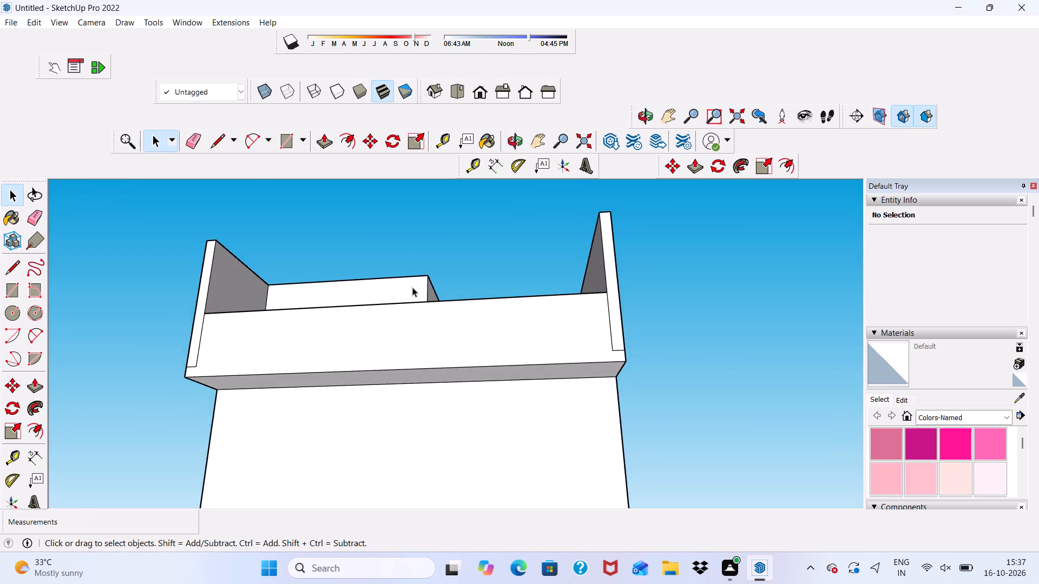
scroll(415, 293, down, 5)
middle_drag(464, 377, 484, 412)
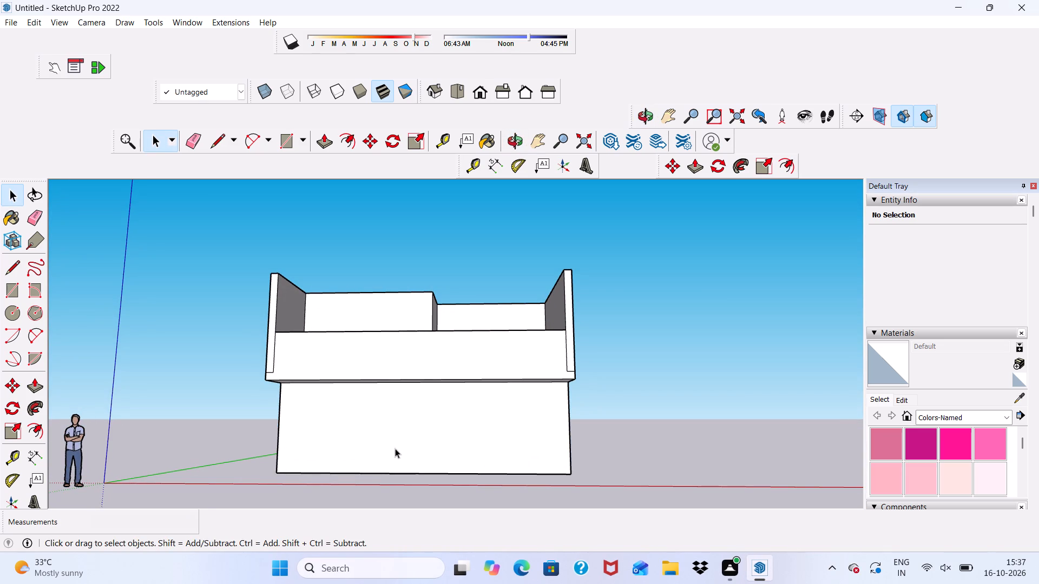
scroll(491, 329, up, 2)
middle_drag(451, 333, 491, 442)
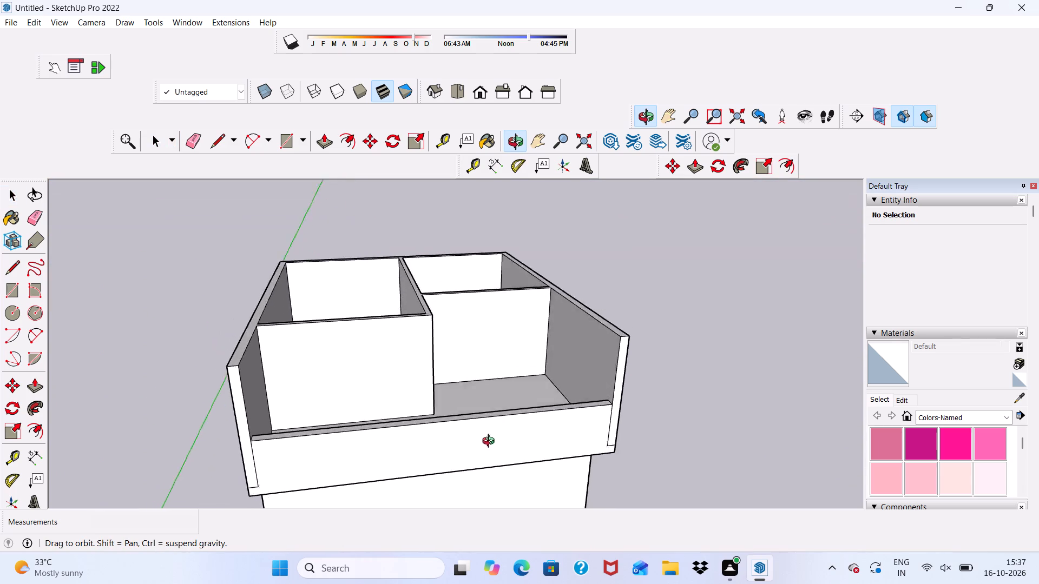
middle_drag(491, 442, 459, 436)
Draw a 34' by 29' 3" rectangle across the wall tops, from the rear outer corner nearest the green axis to the opposite front corner.
click(280, 129)
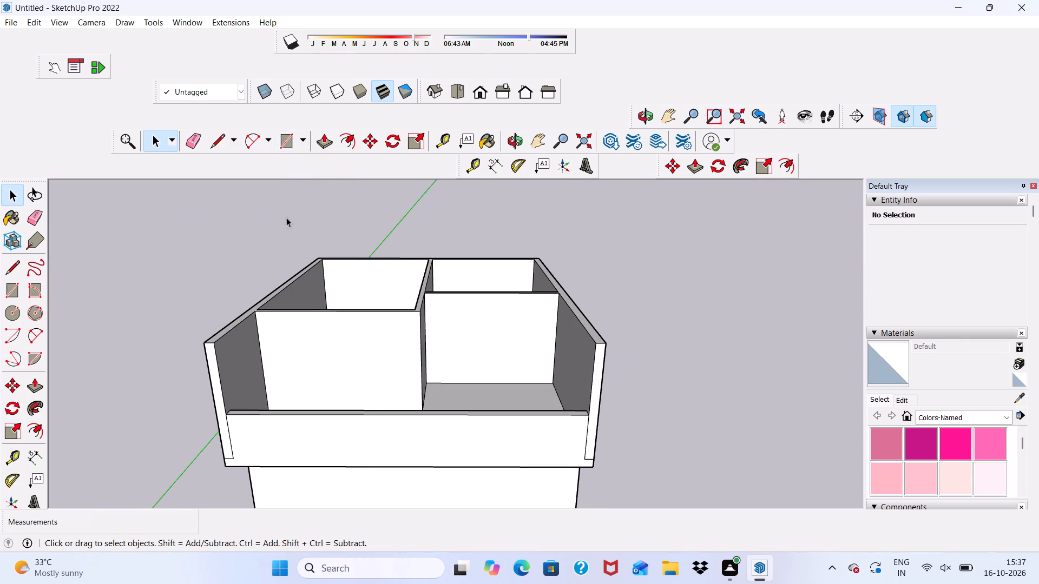
click(290, 141)
scroll(382, 375, down, 4)
middle_drag(453, 454, 507, 563)
scroll(268, 258, up, 3)
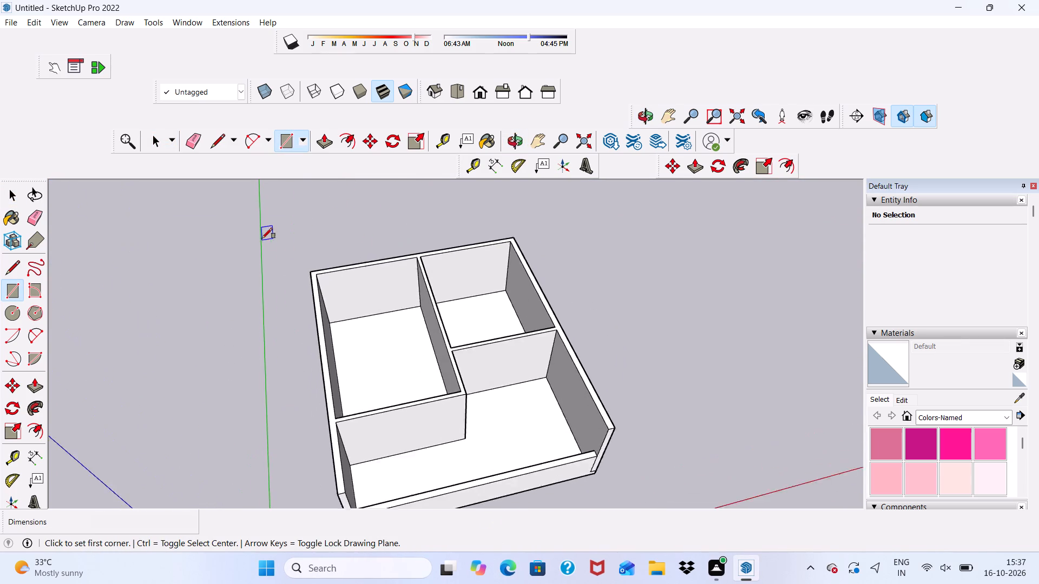
scroll(262, 238, up, 1)
scroll(283, 285, up, 8)
scroll(326, 266, up, 3)
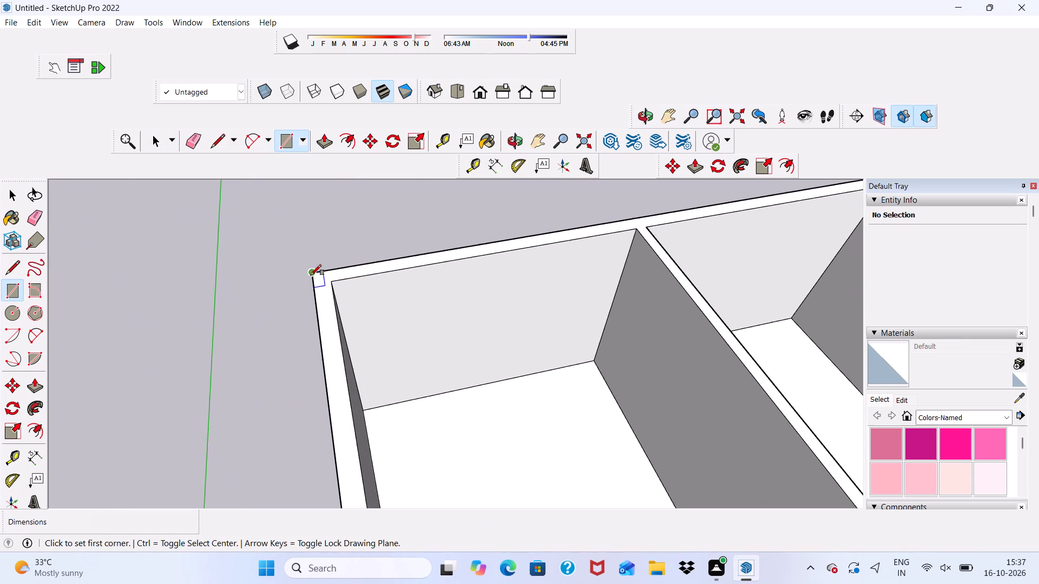
click(311, 275)
scroll(293, 275, down, 5)
scroll(365, 261, down, 10)
scroll(542, 313, up, 1)
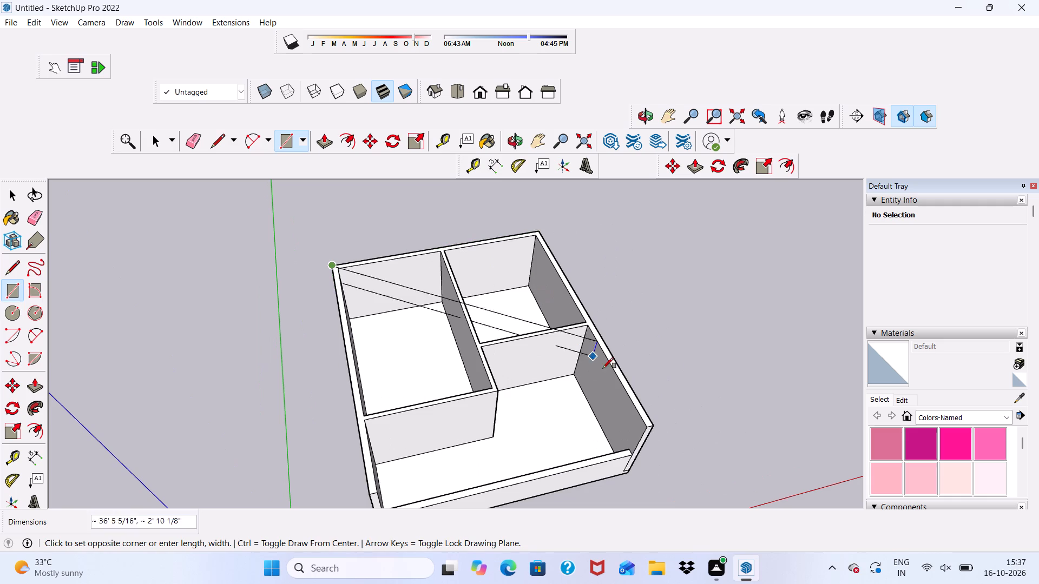
click(649, 427)
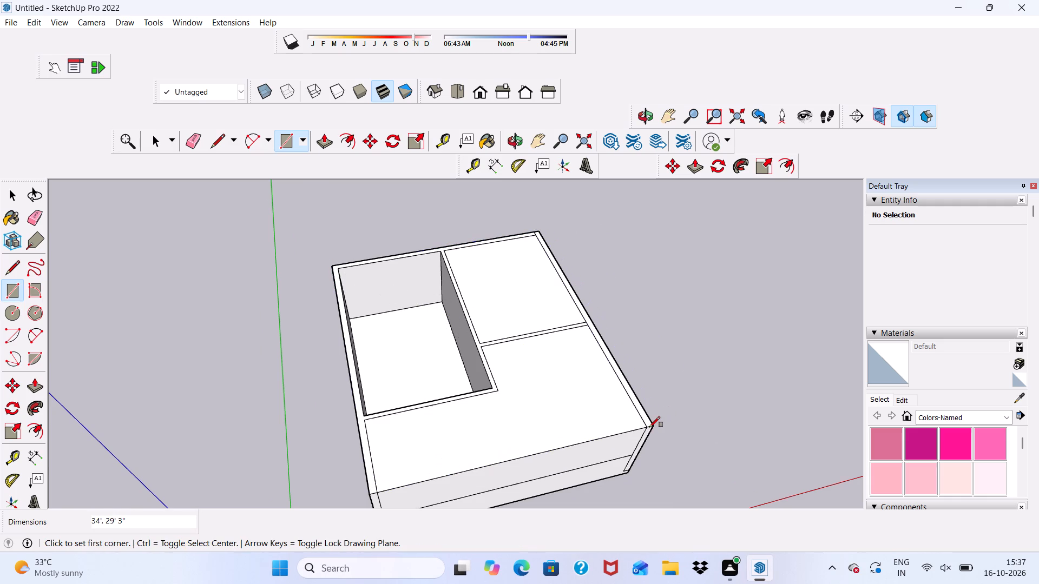
key(space)
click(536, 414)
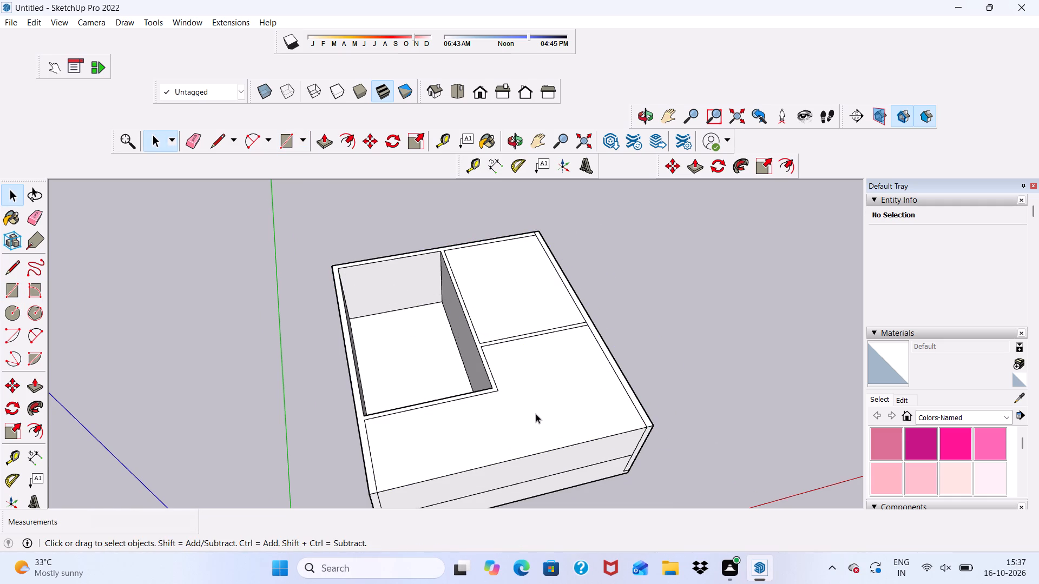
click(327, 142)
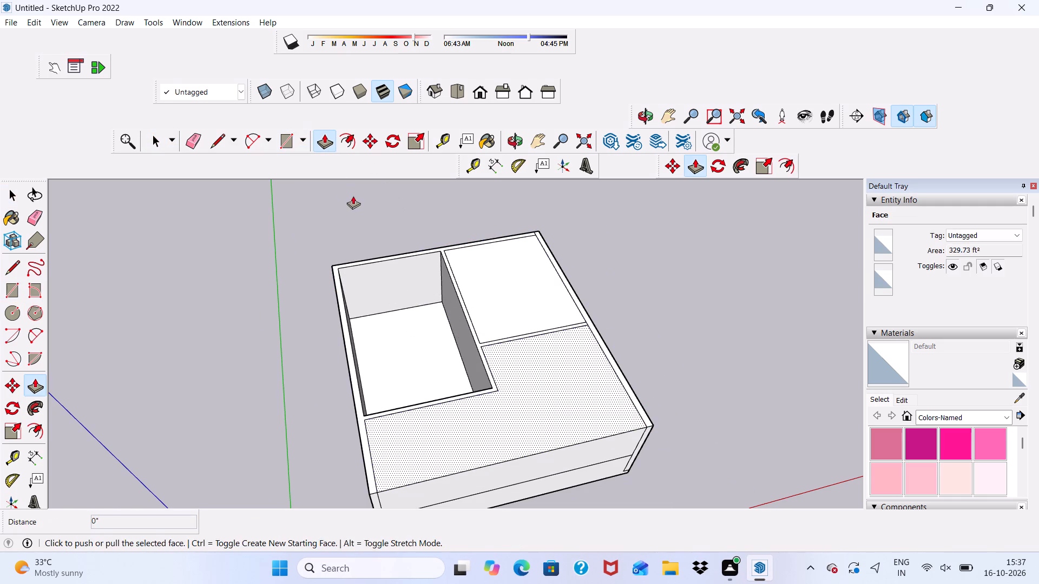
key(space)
Delete the vertical face closing the front opening between the parapet top and the roof edge.
scroll(490, 390, down, 3)
middle_drag(489, 385, 437, 238)
scroll(448, 373, up, 1)
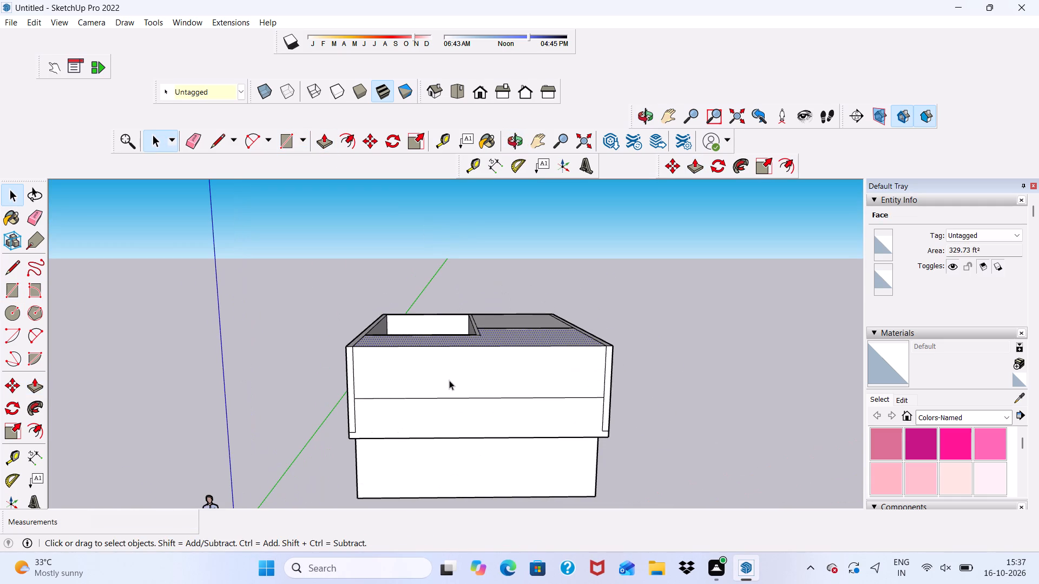
click(449, 380)
key(Delete)
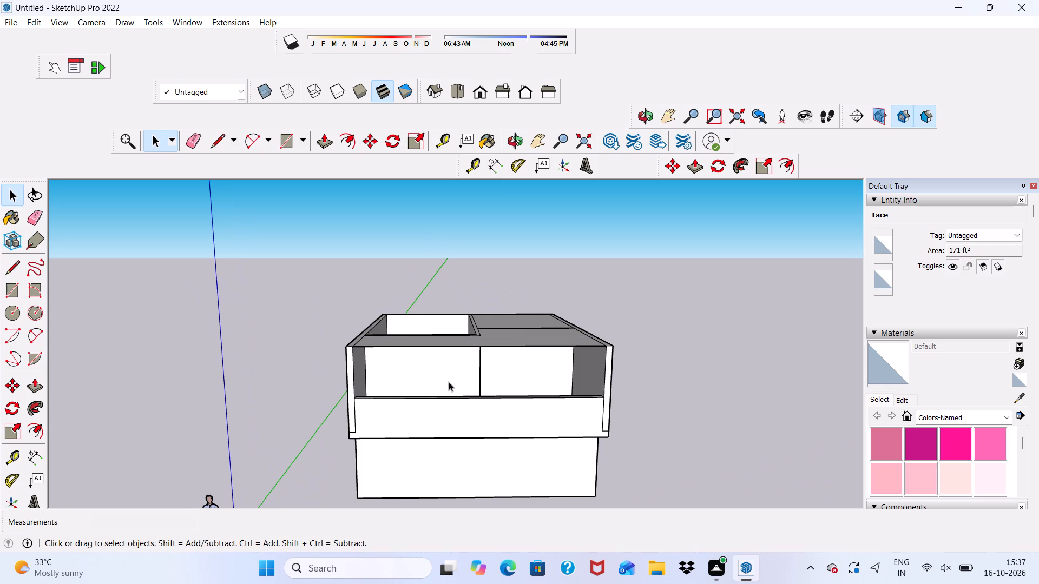
Push/Pull the L-shaped roof face over the front of the building up 3" to form a slab.
scroll(478, 347, up, 2)
middle_drag(458, 355, 384, 493)
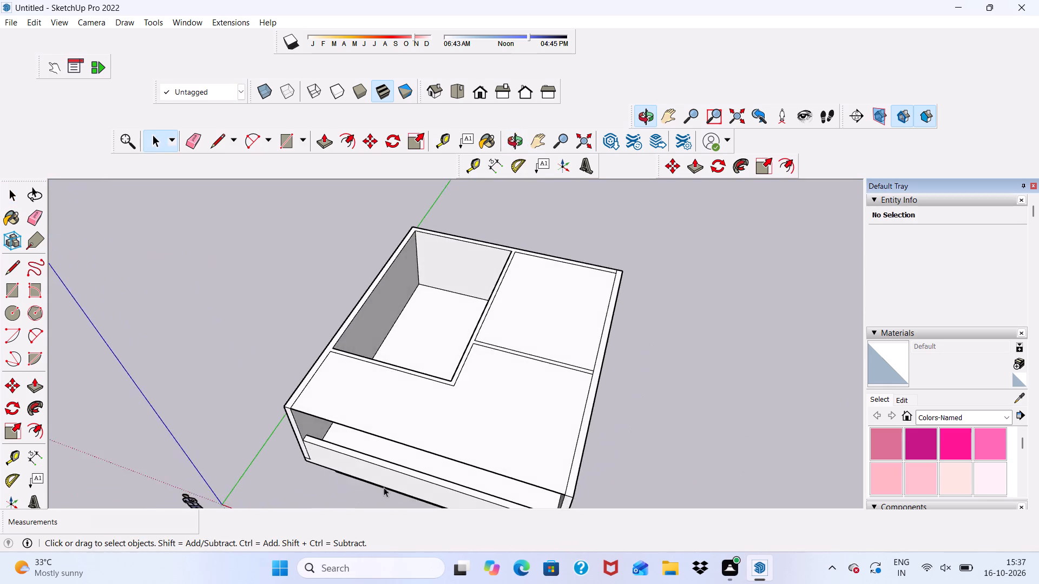
scroll(391, 458, up, 2)
click(415, 419)
click(325, 135)
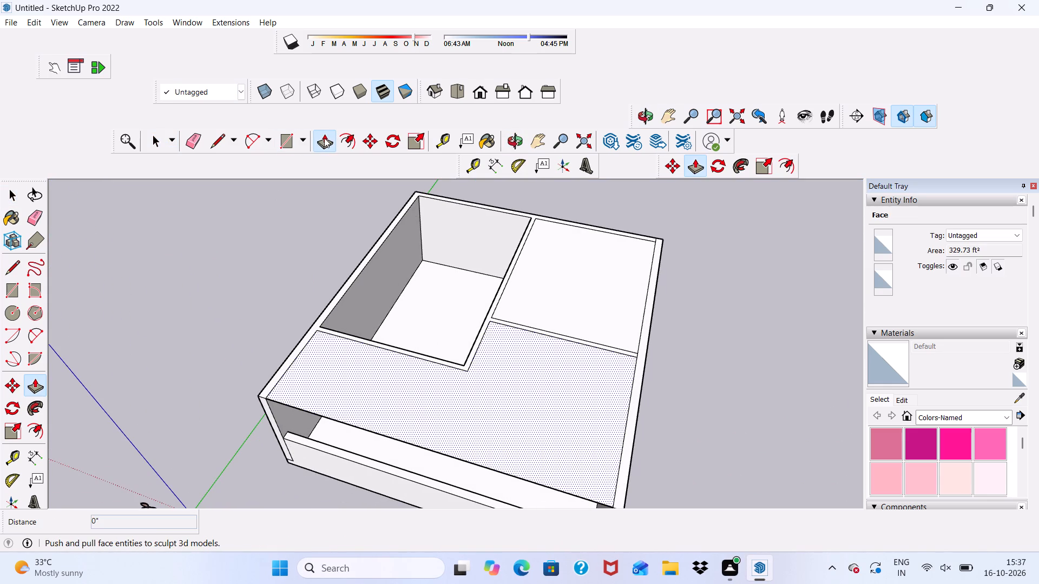
click(422, 413)
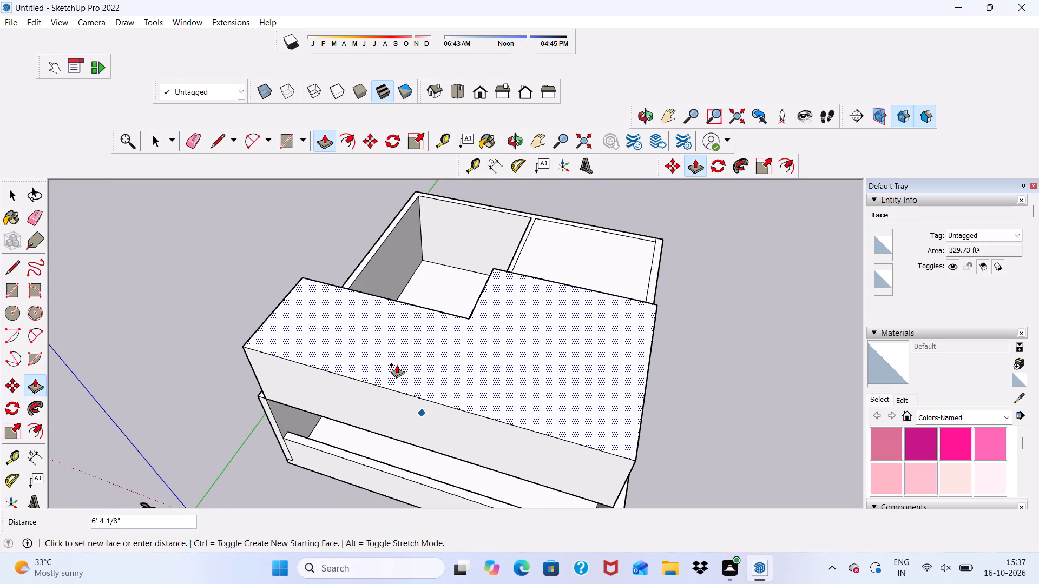
key(3)
key(shift+quotedbl)
key(Return)
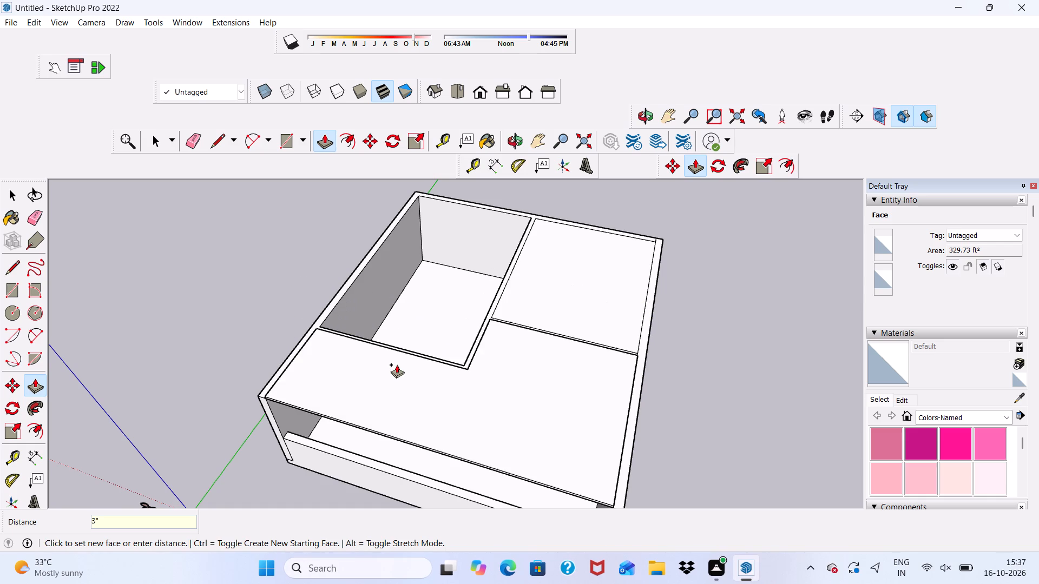
Push/Pull the slab's short edge at its inner step 15' 6 15/16" to the outer wall face nearest the green axis.
scroll(347, 355, up, 4)
middle_drag(329, 373, 682, 389)
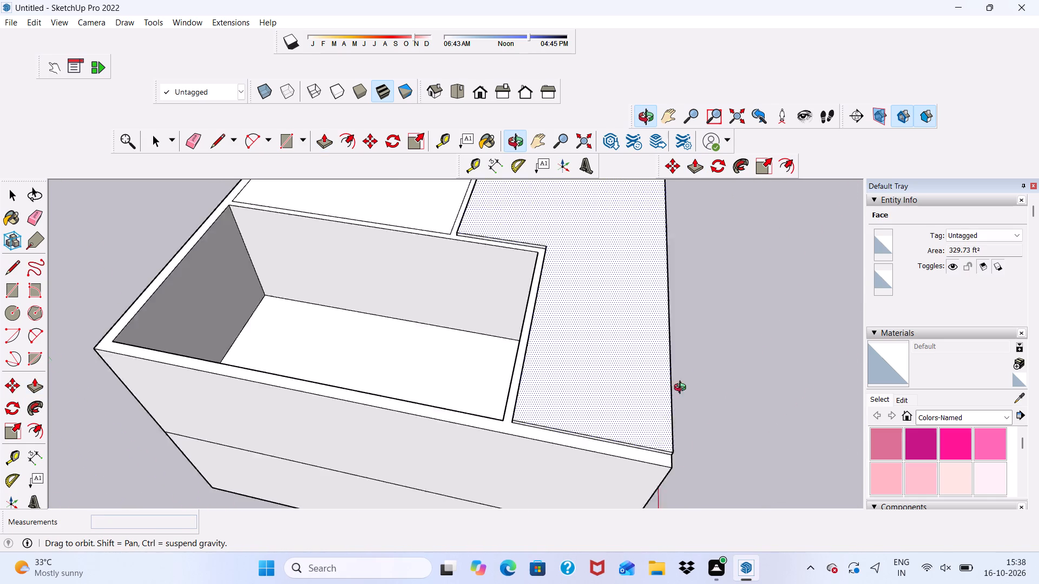
middle_drag(682, 389, 742, 364)
scroll(504, 263, up, 5)
scroll(478, 218, up, 9)
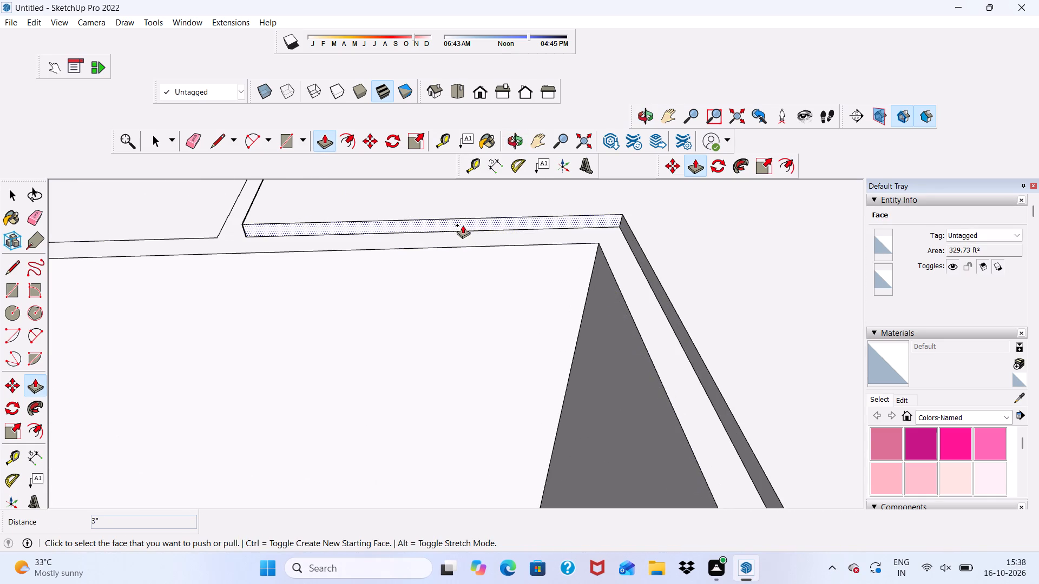
click(463, 225)
scroll(429, 300, down, 4)
scroll(359, 307, down, 2)
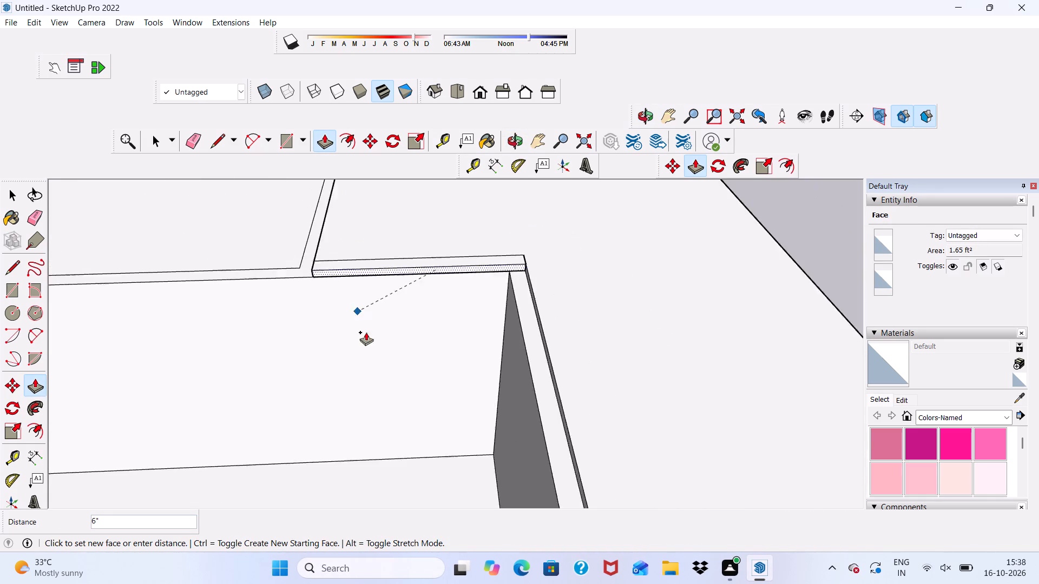
scroll(366, 332, down, 11)
scroll(364, 442, up, 4)
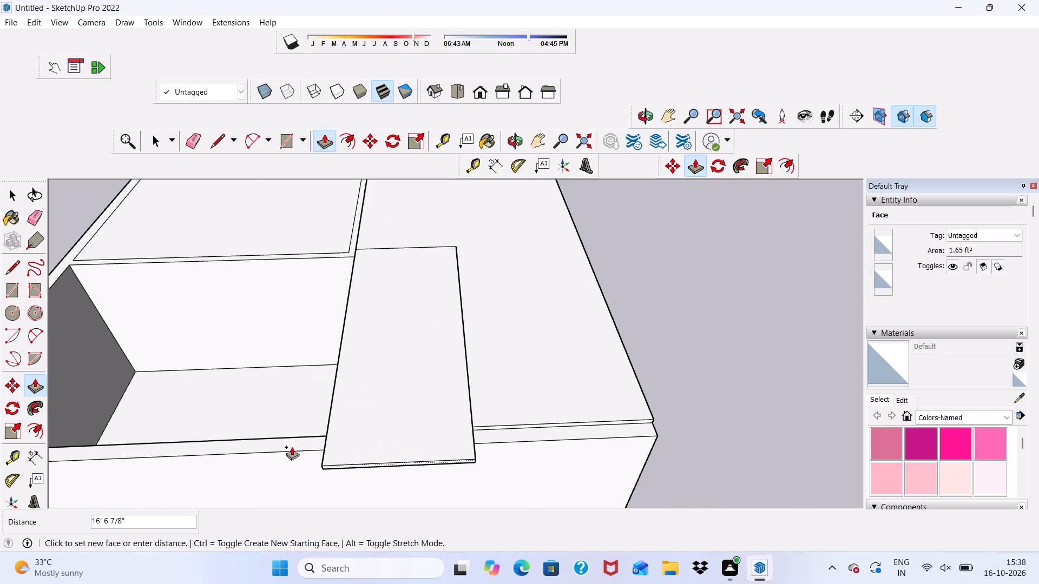
click(295, 457)
Push/Pull the front slab's side edge nearest the green axis out 9", flush with the outer wall face.
scroll(519, 434, up, 8)
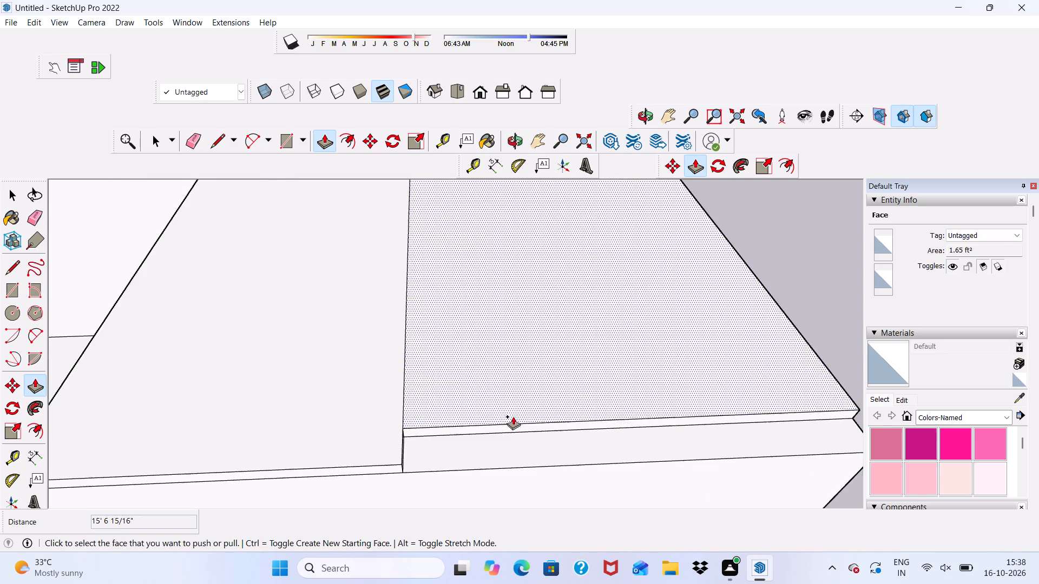
scroll(513, 416, up, 2)
scroll(509, 429, down, 1)
click(508, 429)
click(351, 485)
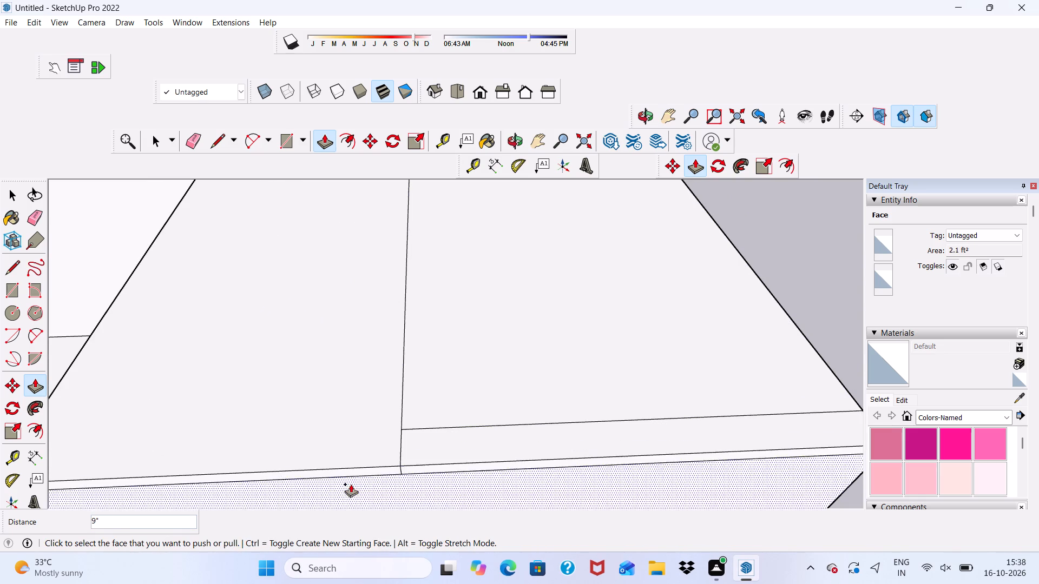
Push/Pull the rear-facing edge of the slab extension back 19' over the open rear room to the rear outer wall.
scroll(366, 443, down, 6)
middle_drag(467, 420, 773, 350)
scroll(526, 258, down, 6)
scroll(556, 383, up, 5)
scroll(458, 337, up, 5)
click(456, 333)
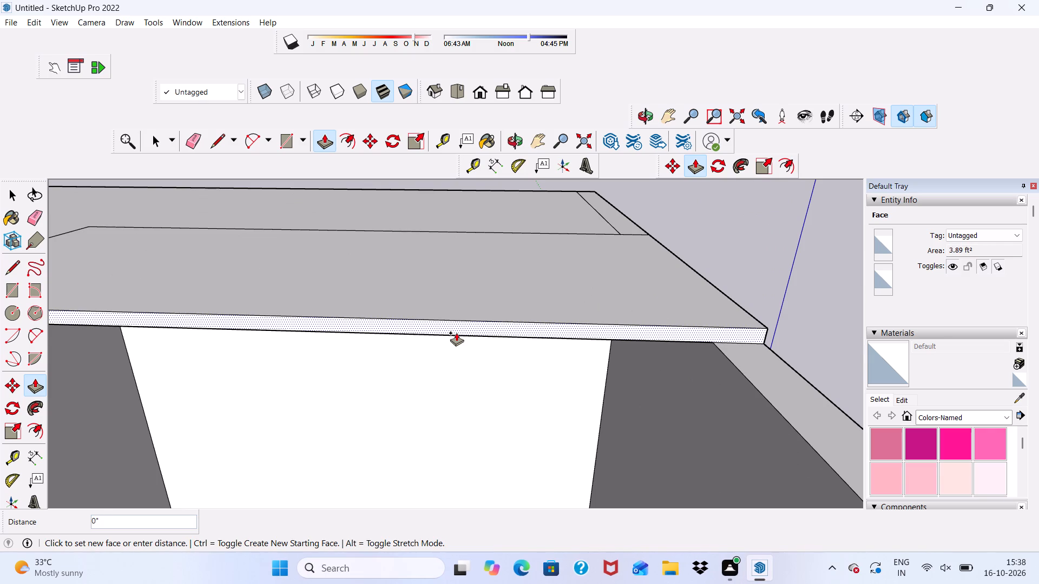
scroll(496, 396, down, 3)
scroll(544, 397, down, 6)
scroll(545, 403, up, 1)
scroll(534, 386, down, 5)
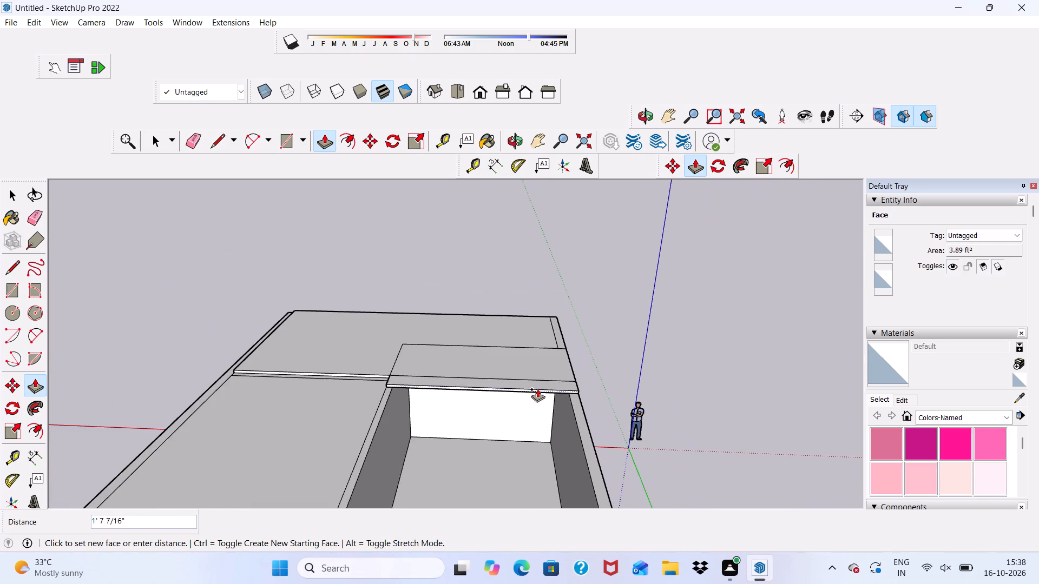
scroll(506, 371, down, 4)
scroll(390, 483, up, 2)
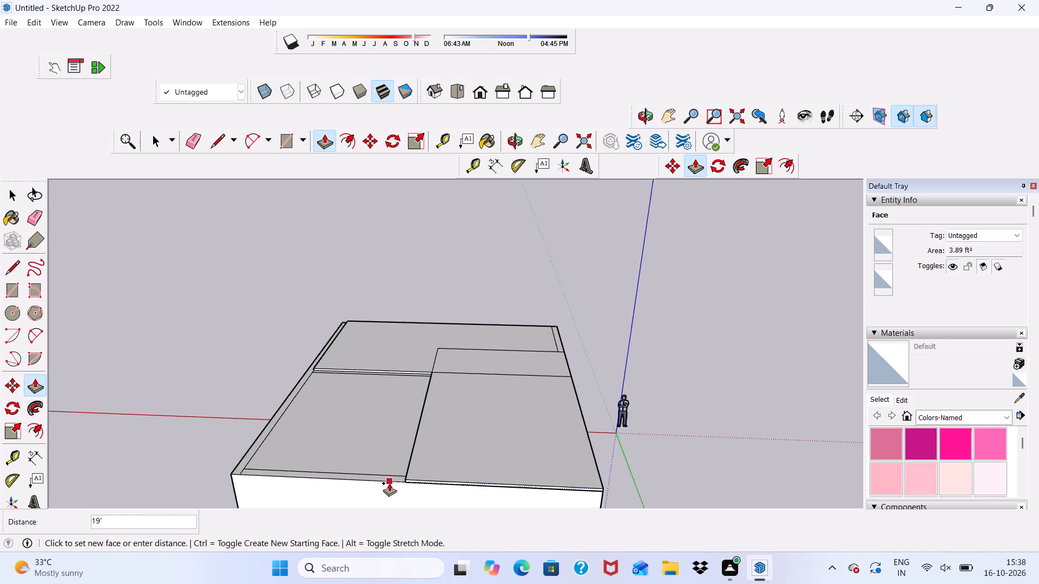
scroll(389, 483, up, 7)
scroll(400, 455, down, 4)
middle_drag(405, 453, 508, 392)
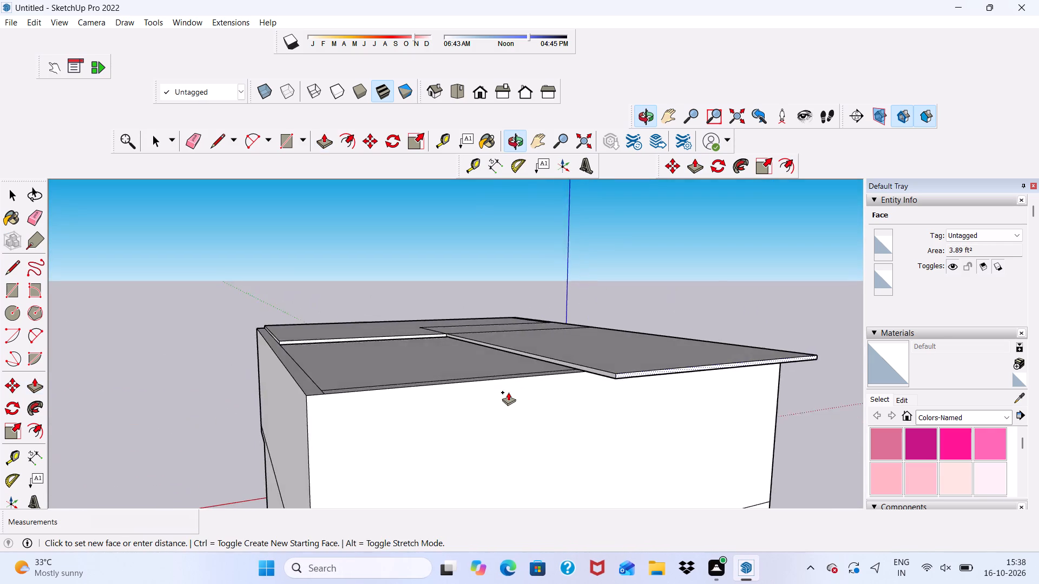
scroll(508, 392, up, 4)
click(402, 385)
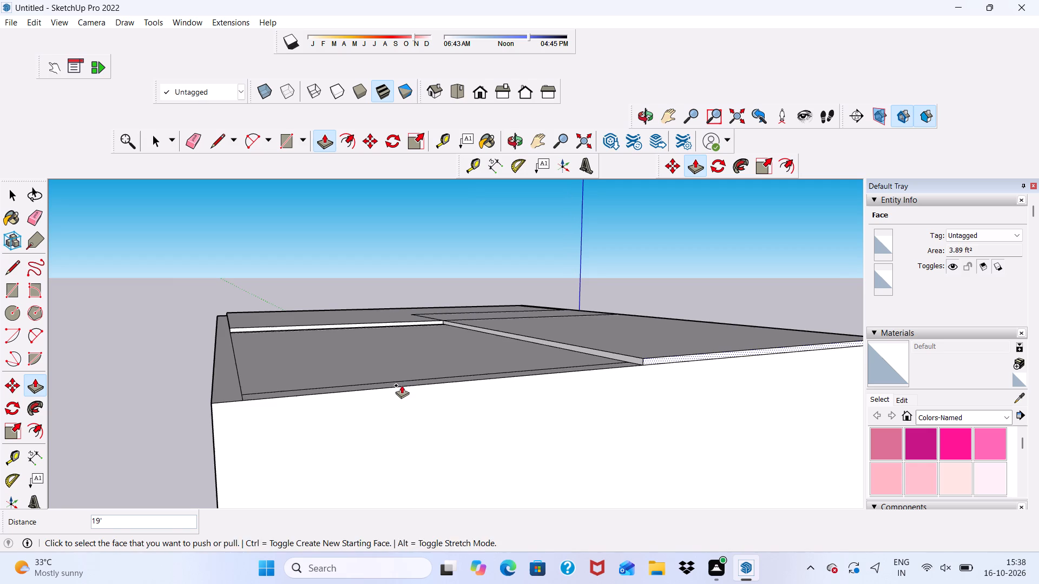
Push/Pull the slab's 19' long side edge 14' 5 1/16" across the other rear room to the outer wall opposite the green axis.
middle_drag(402, 385, 563, 435)
scroll(471, 272, up, 5)
scroll(480, 327, up, 3)
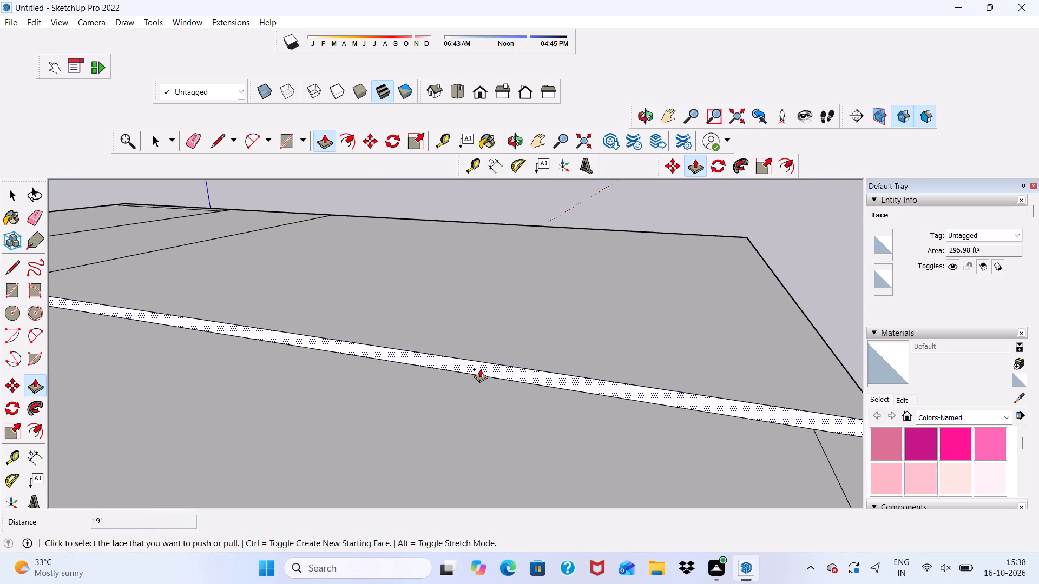
click(480, 369)
scroll(439, 409, down, 15)
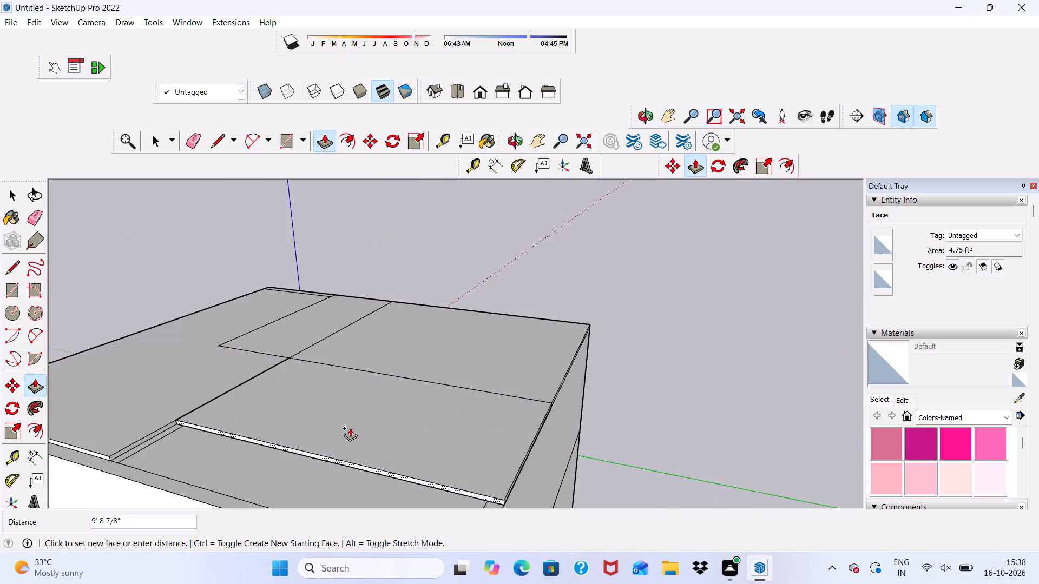
scroll(347, 415, down, 10)
scroll(407, 462, up, 5)
click(403, 457)
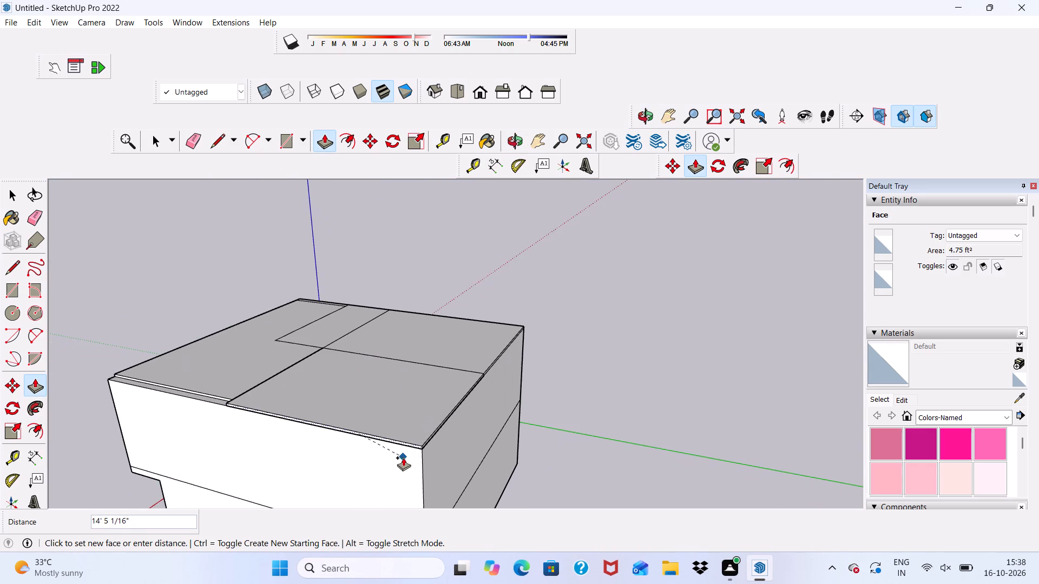
Push/Pull the front slab's remaining recessed side edge, opposite the green axis, out 9" to the outer wall face.
scroll(357, 370, down, 1)
middle_drag(361, 380, 503, 370)
scroll(311, 460, up, 8)
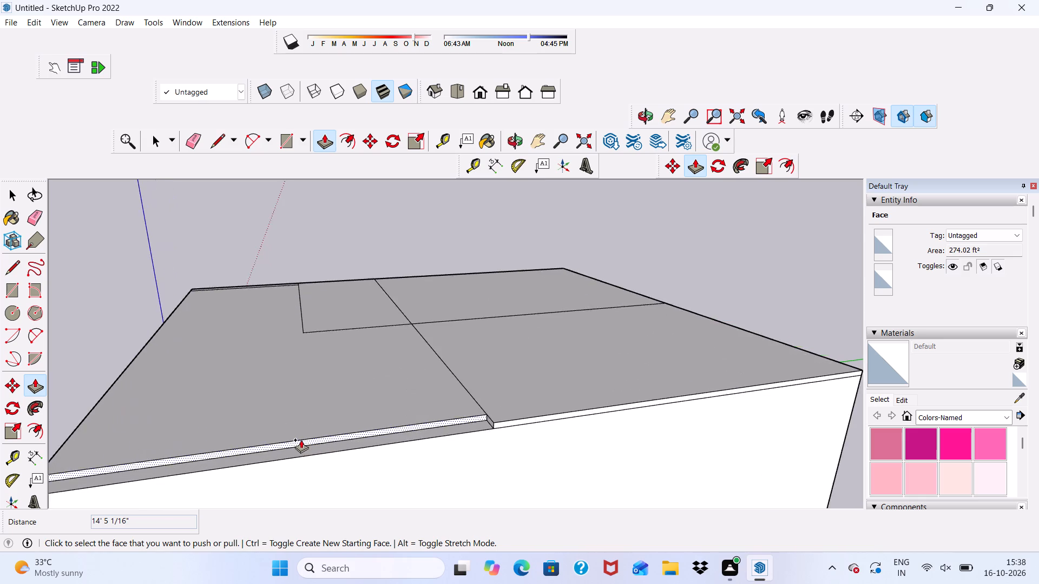
scroll(301, 440, up, 5)
scroll(301, 439, down, 3)
scroll(304, 442, up, 7)
click(304, 441)
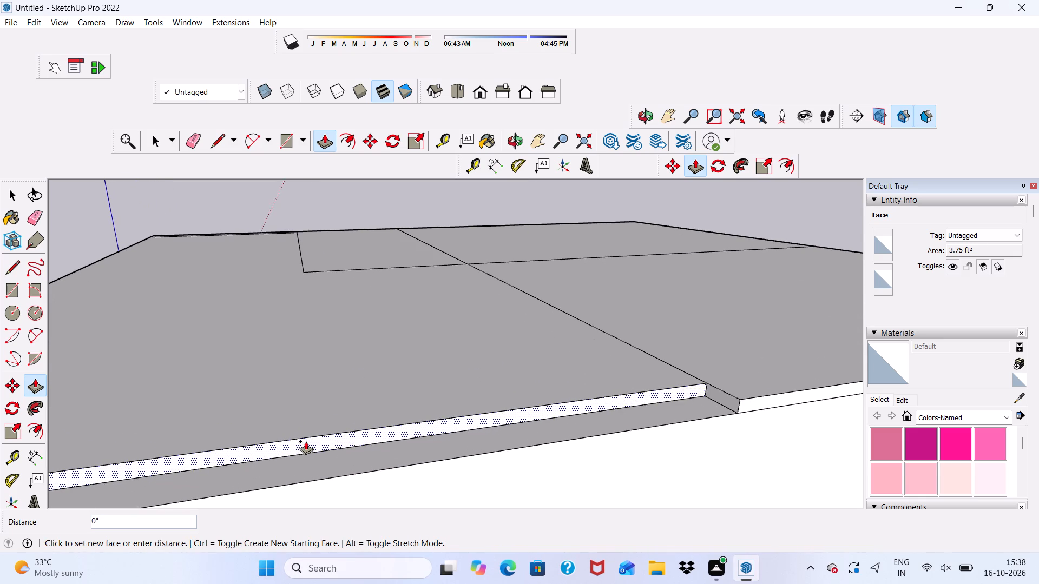
click(775, 399)
Examine the roof slab and its edges from the front, above and the side.
scroll(548, 329, down, 3)
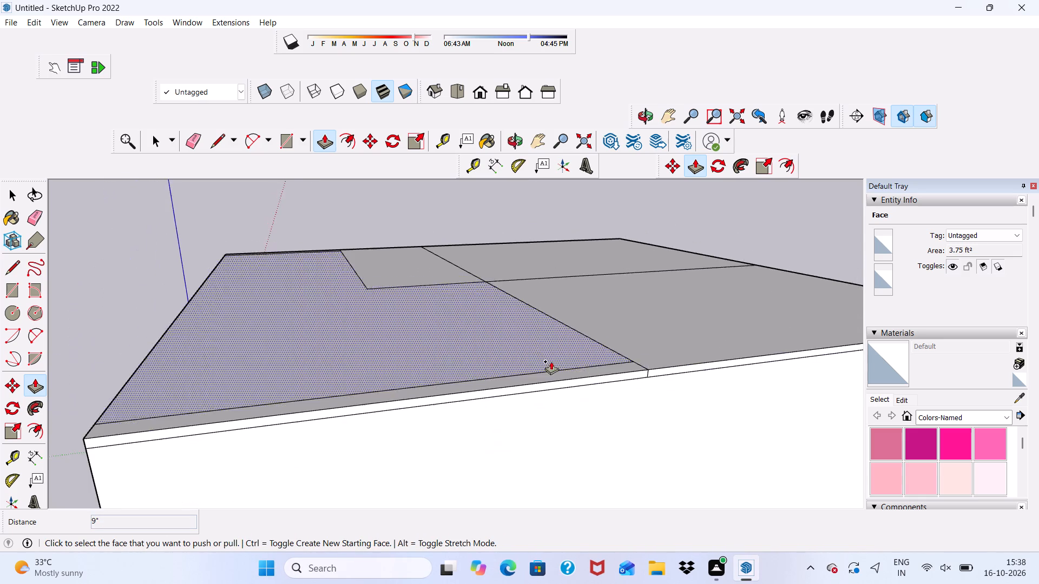
scroll(551, 361, down, 6)
middle_drag(488, 357, 766, 324)
key(space)
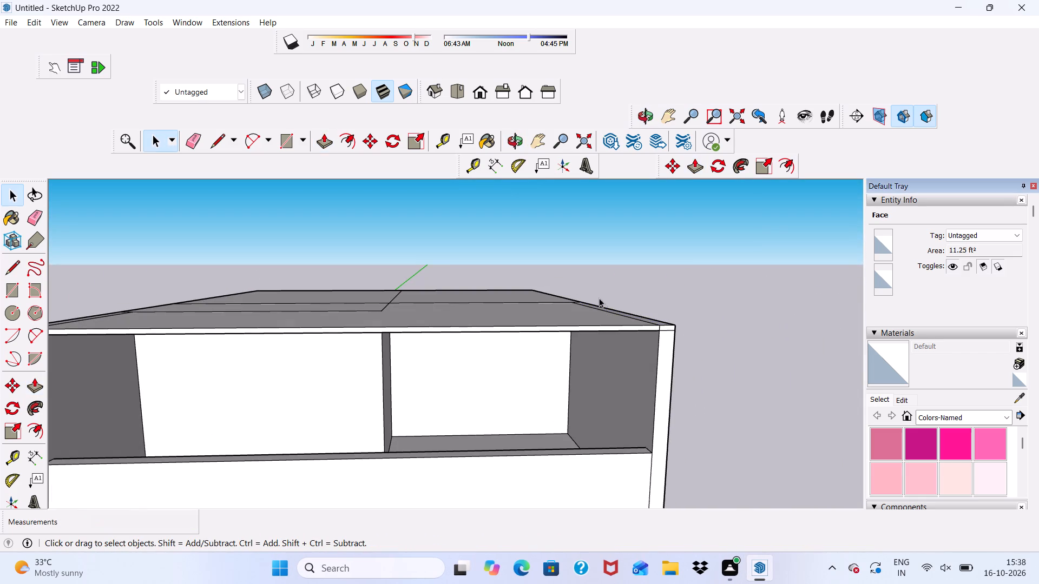
scroll(597, 296, down, 4)
scroll(609, 304, up, 2)
scroll(609, 304, down, 3)
scroll(518, 270, up, 5)
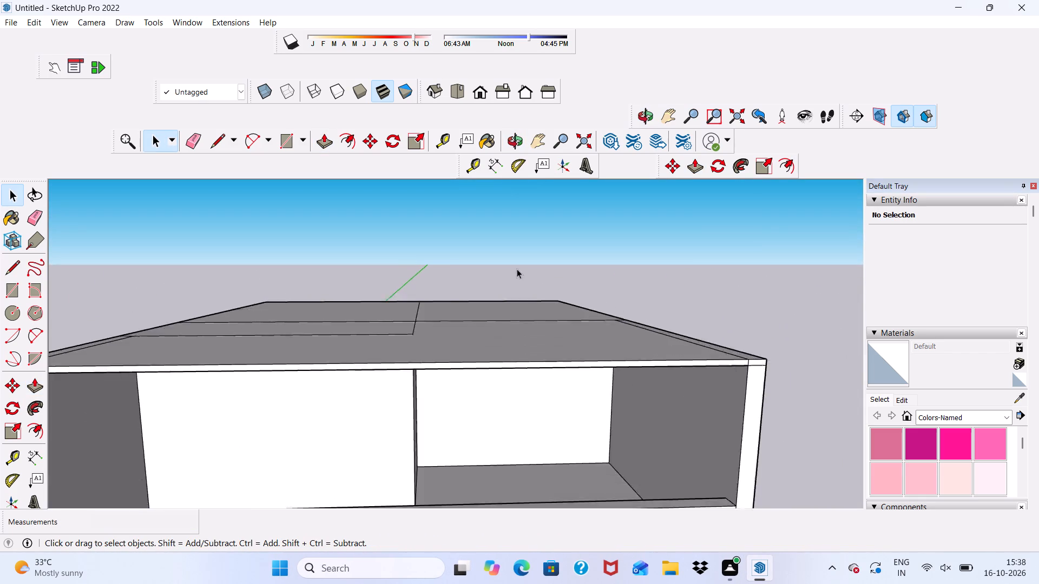
scroll(501, 269, up, 5)
middle_drag(497, 269, 500, 321)
scroll(483, 262, up, 1)
scroll(479, 263, down, 4)
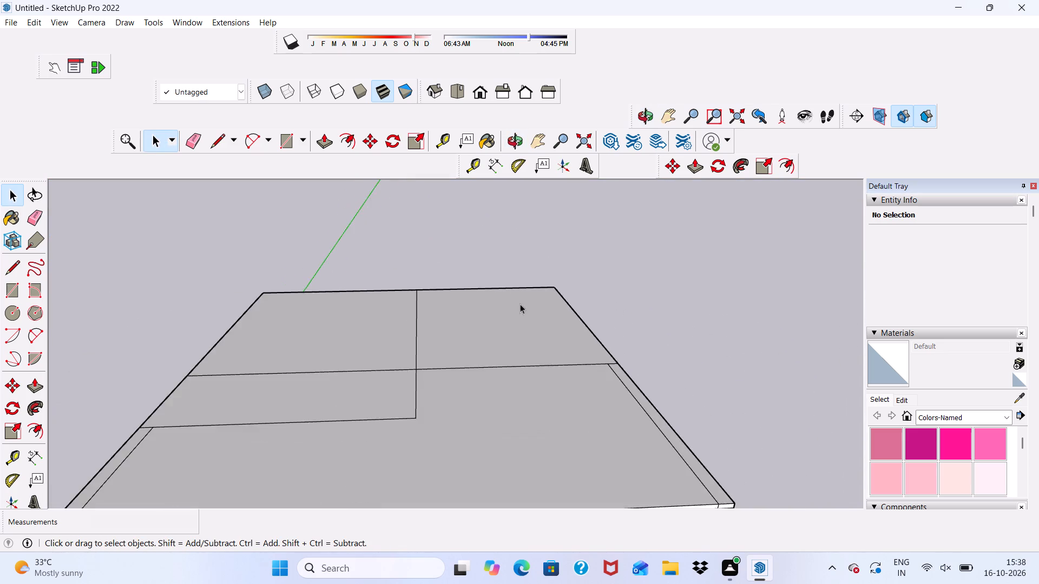
scroll(520, 304, down, 7)
middle_drag(551, 355, 477, 396)
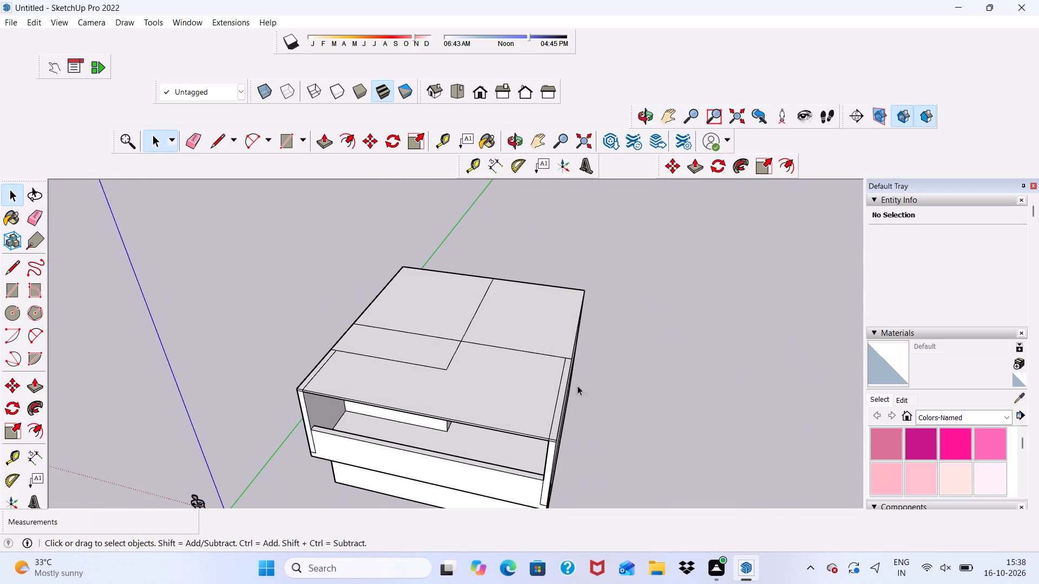
scroll(577, 420, up, 13)
scroll(533, 438, down, 2)
middle_drag(533, 438, 416, 320)
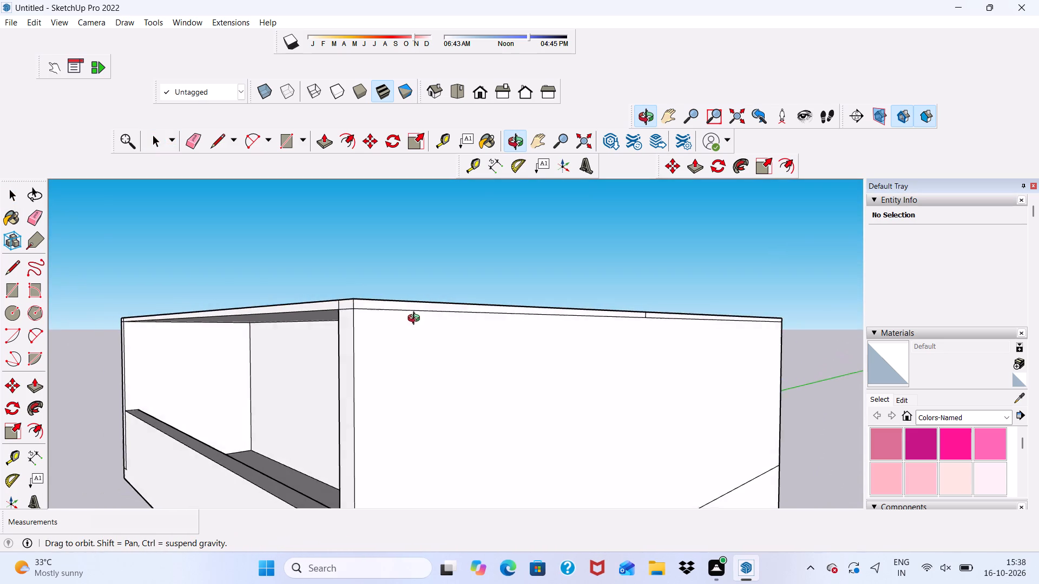
middle_drag(416, 320, 637, 373)
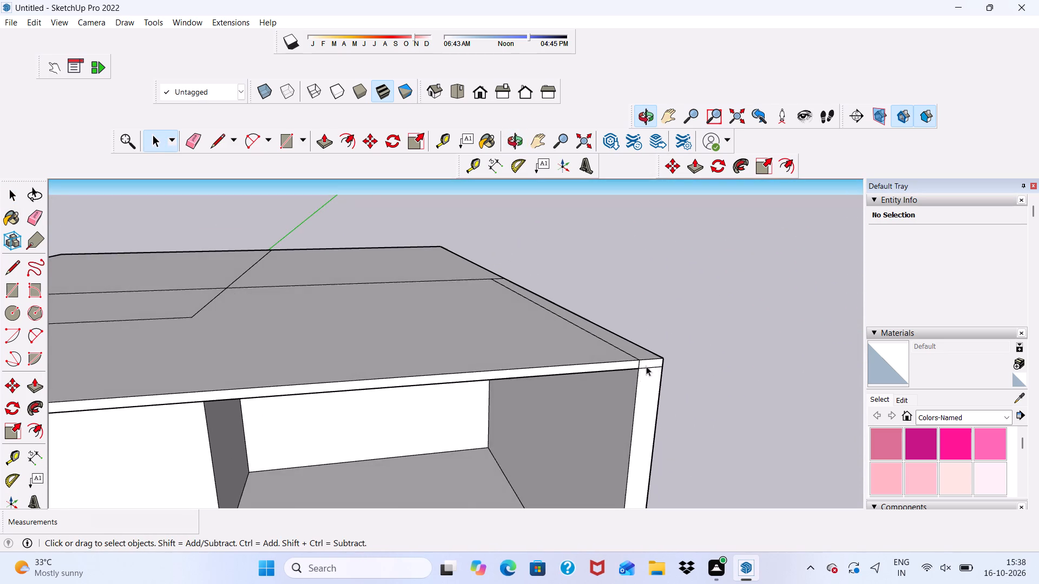
Erase the leftover seam along the roof's front side strip opposite the green axis and its short line on the front slab edge.
scroll(665, 362, up, 3)
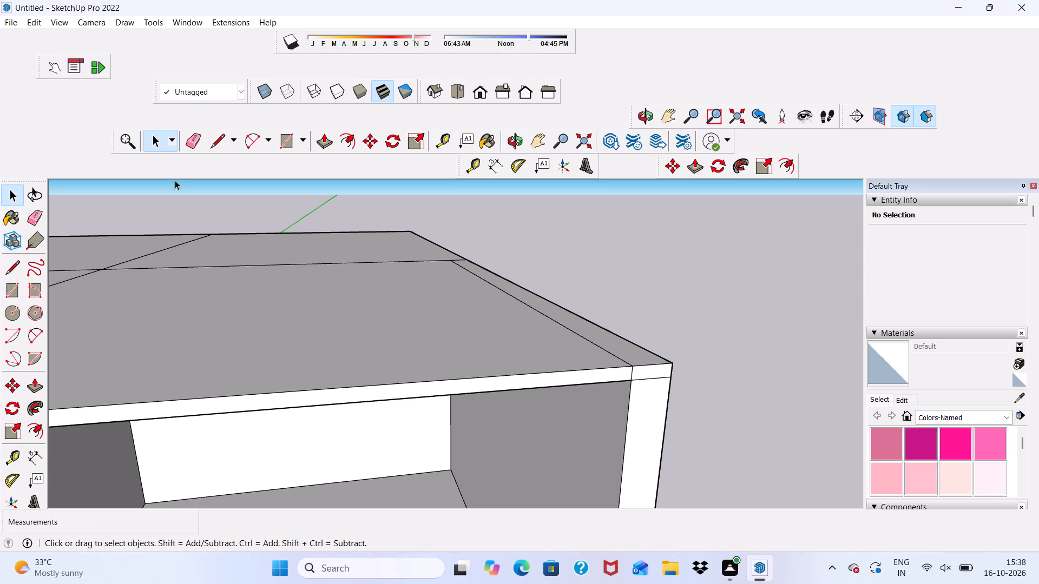
click(188, 143)
scroll(559, 356, up, 2)
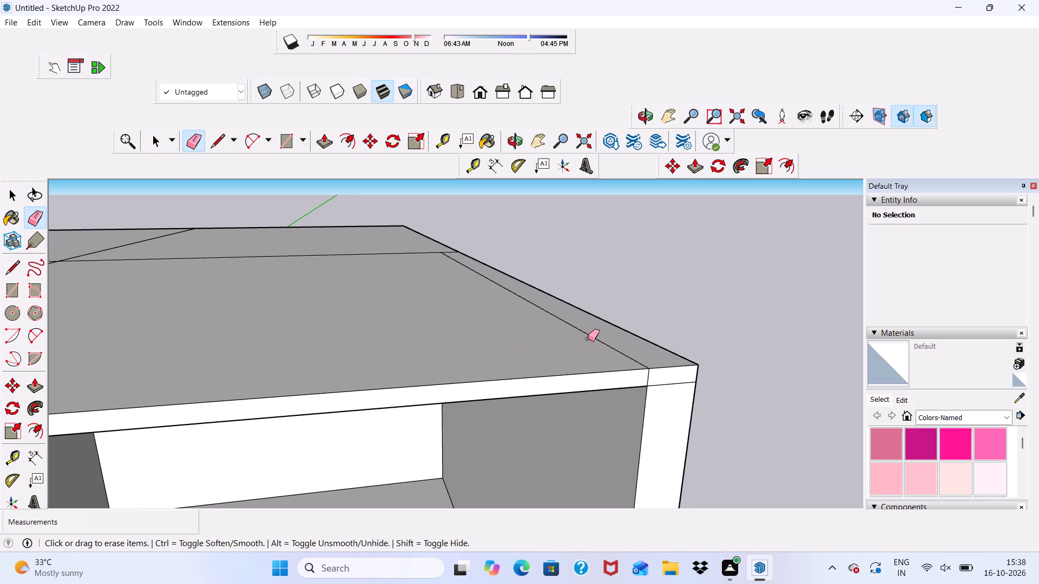
click(593, 335)
click(600, 339)
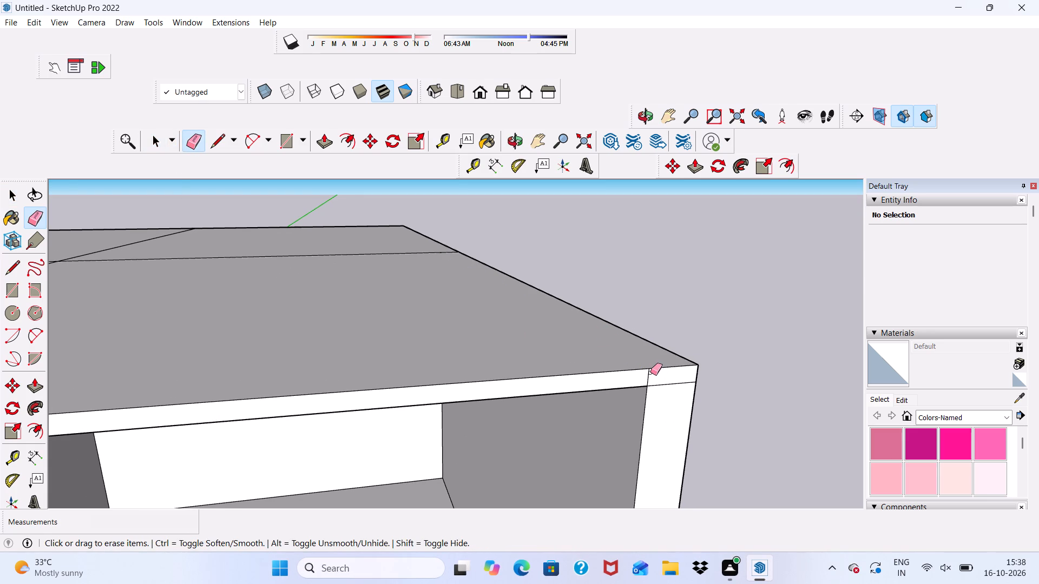
scroll(650, 373, up, 1)
click(650, 374)
scroll(621, 312, down, 5)
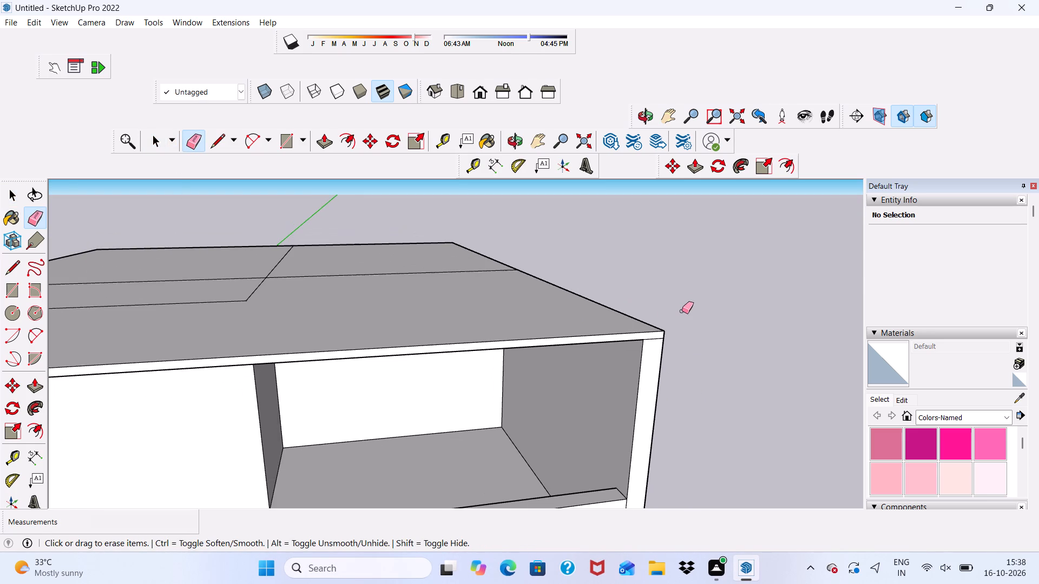
Offset the outline of the large L-shaped front roof face 9" inward.
scroll(699, 309, right, 1)
key(space)
scroll(704, 315, down, 5)
middle_drag(706, 321, 694, 354)
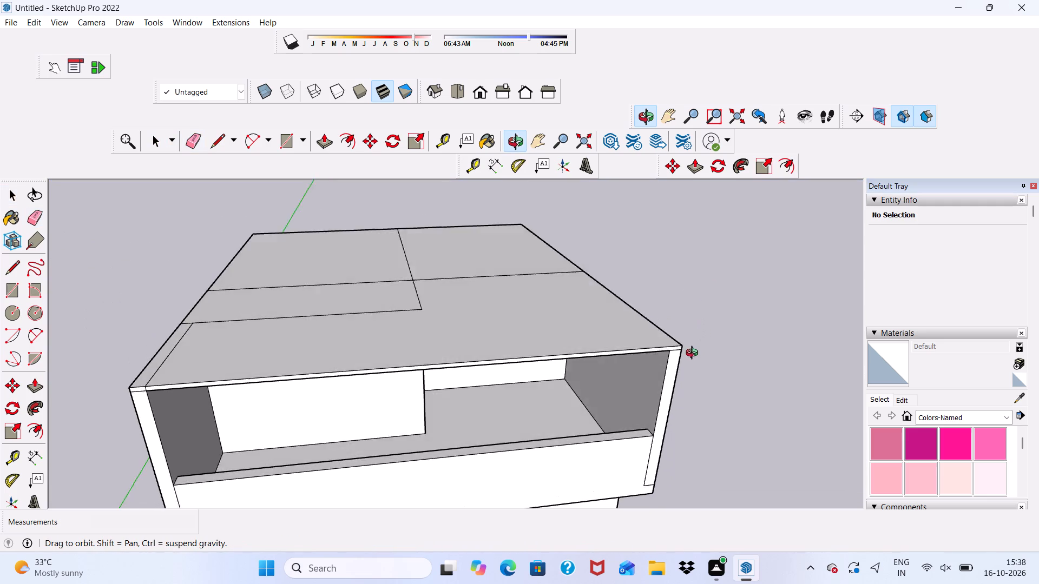
middle_drag(694, 354, 658, 375)
click(490, 333)
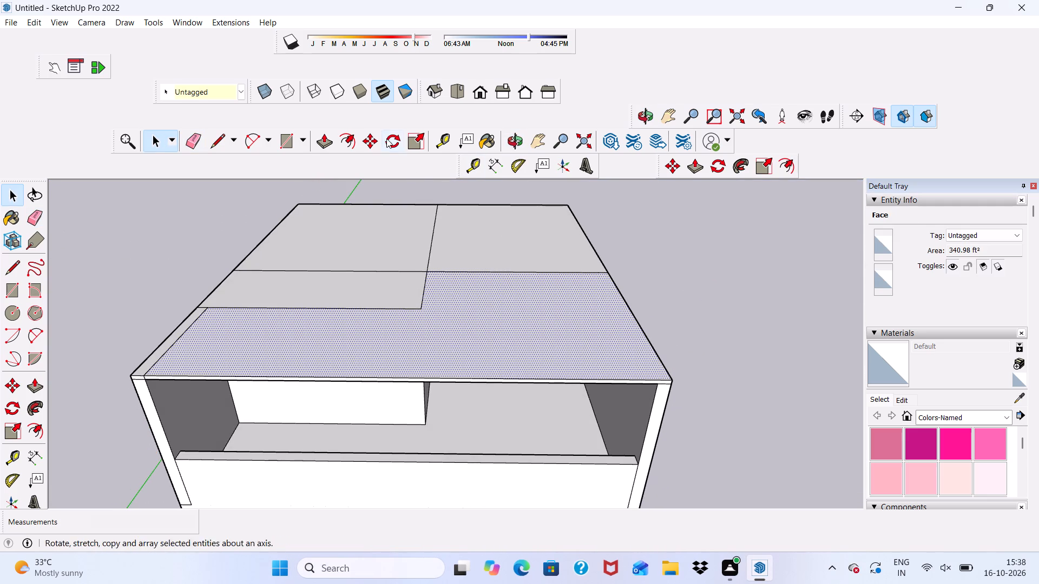
click(346, 135)
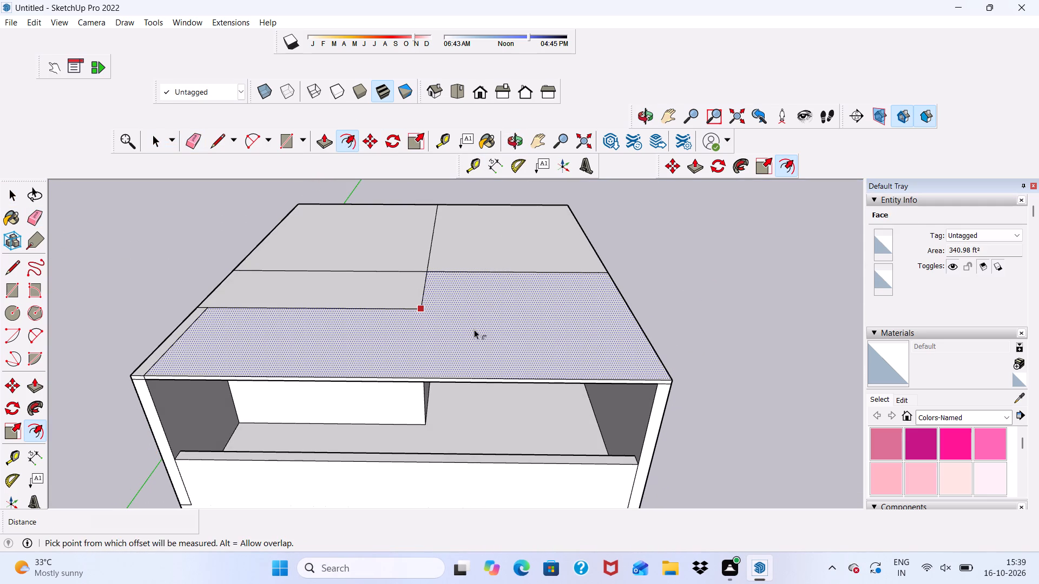
click(474, 329)
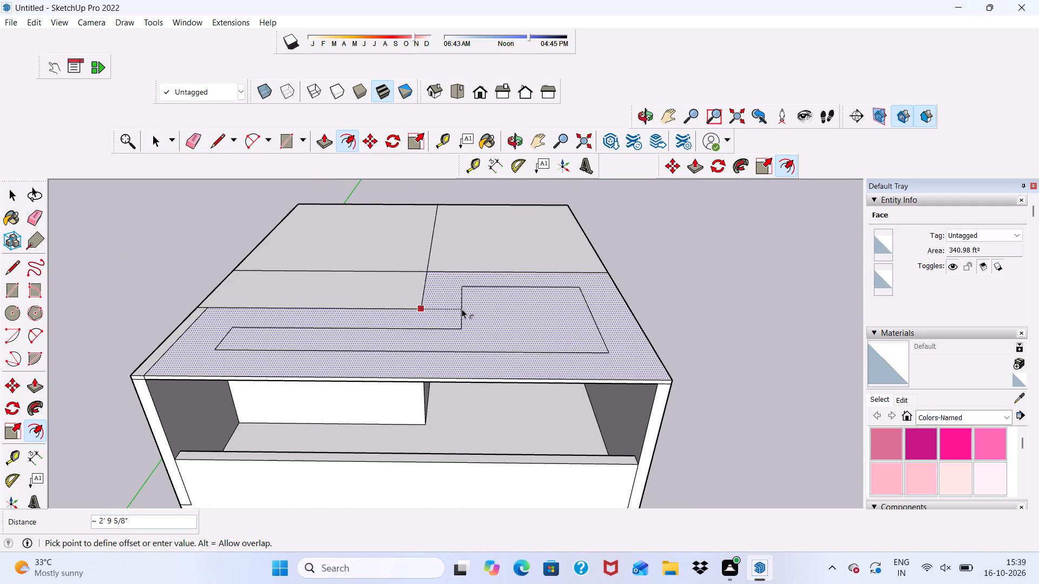
key(9)
key(shift+quotedbl)
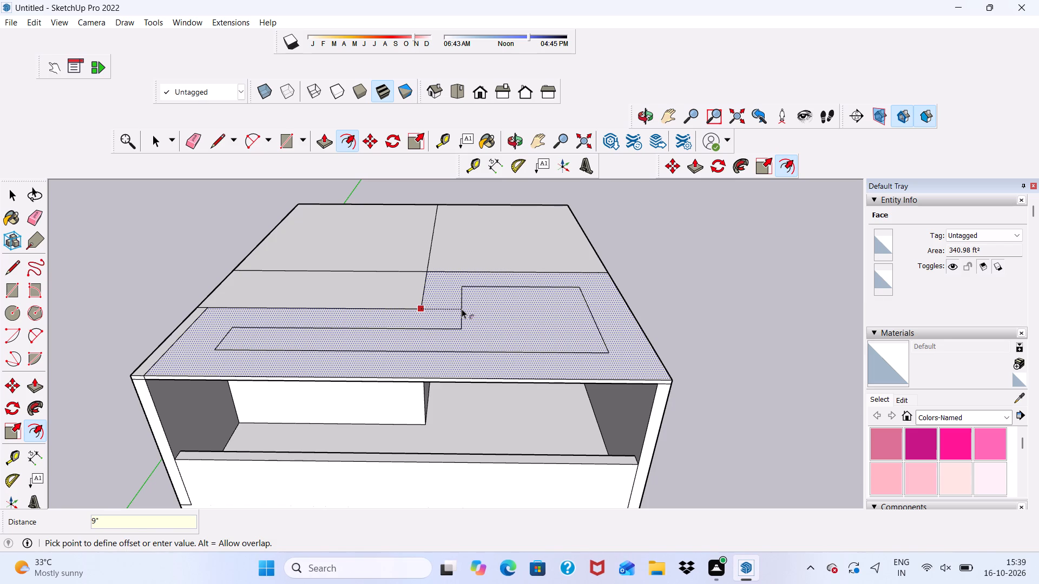
key(Return)
Offset the outline of the narrow middle roof face beside the green axis 9" inward.
scroll(350, 339, up, 2)
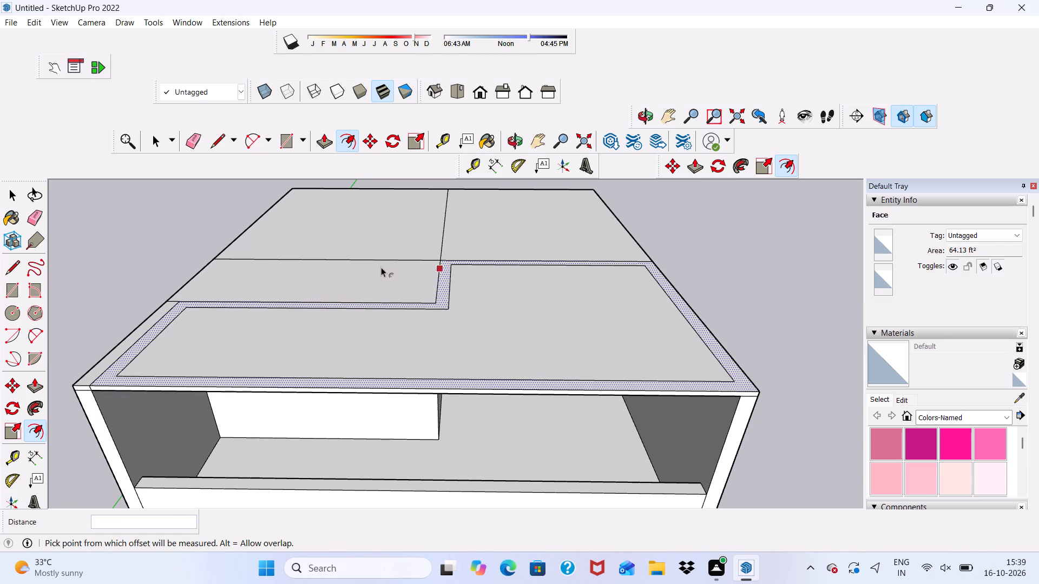
key(space)
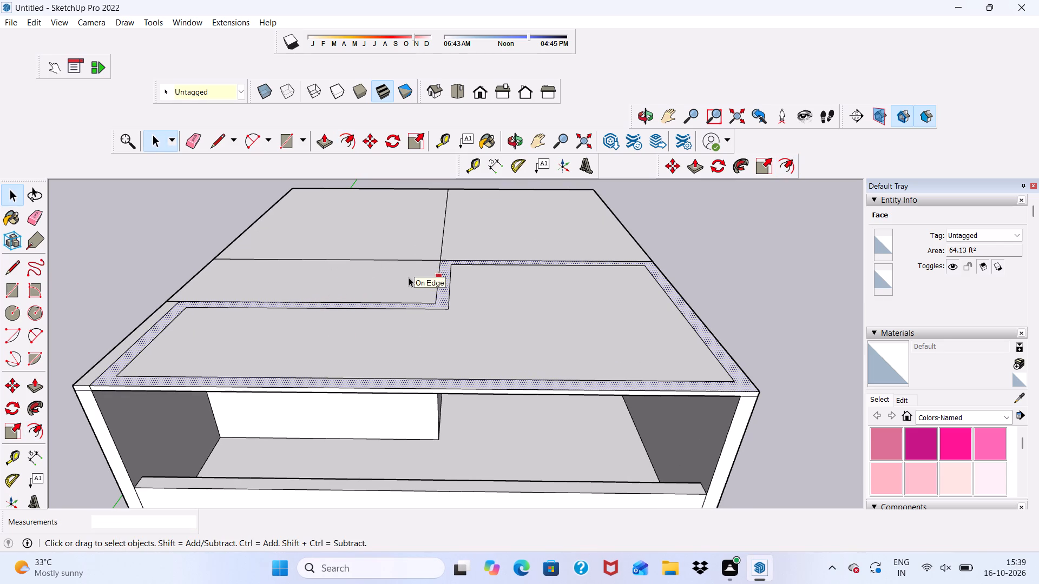
click(385, 280)
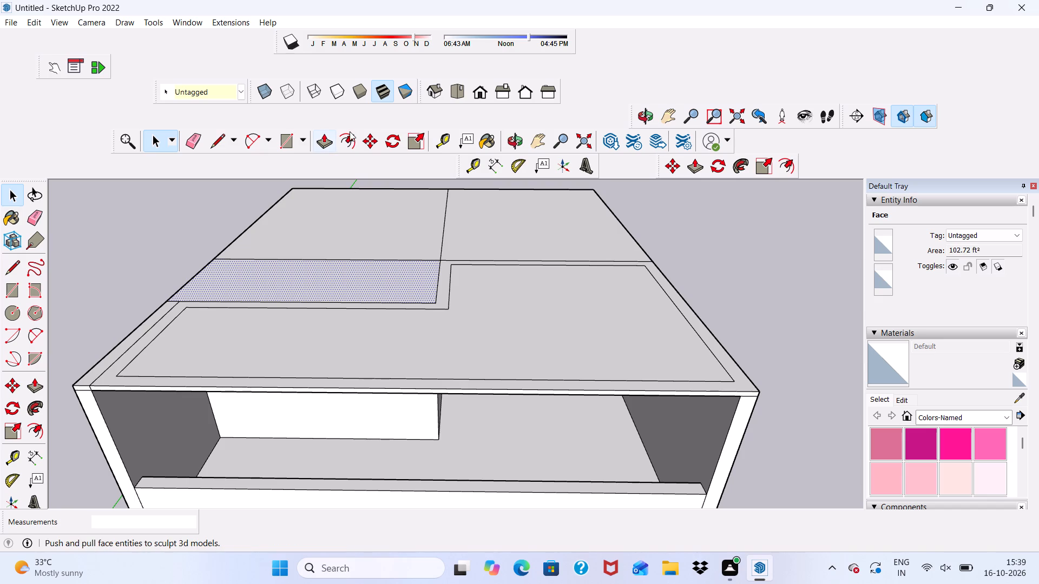
click(351, 137)
click(346, 268)
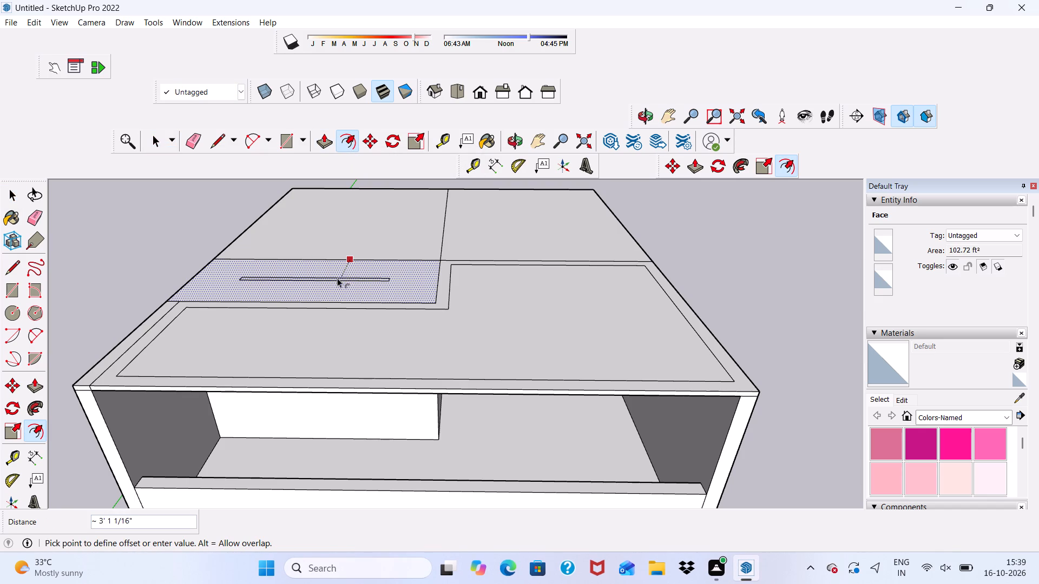
key(9)
key(shift+quotedbl)
key(Return)
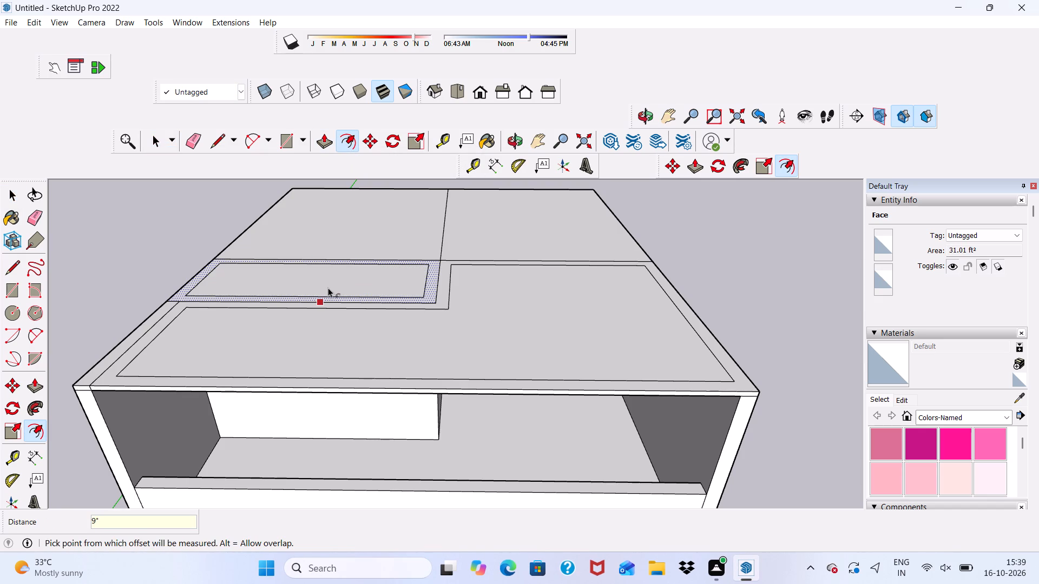
Offset the outline of the rear roof face beside the green axis 9" inward.
key(space)
scroll(339, 222, up, 1)
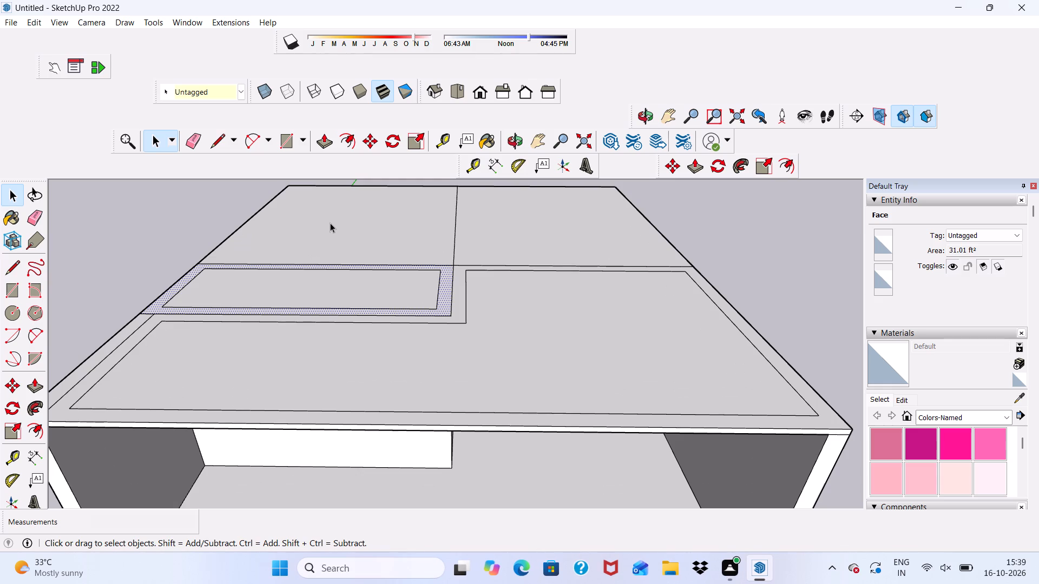
click(330, 217)
click(345, 136)
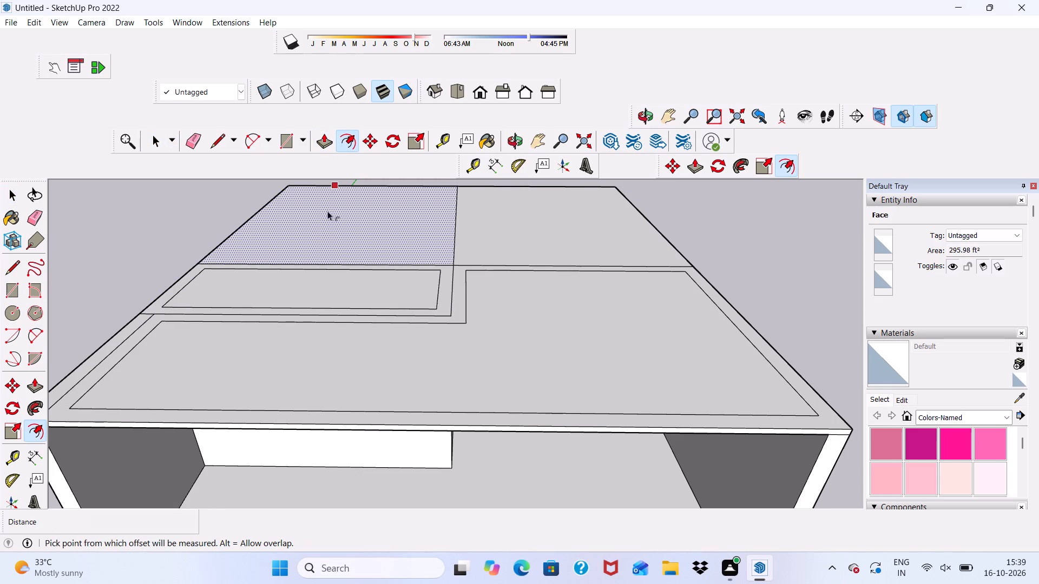
click(316, 233)
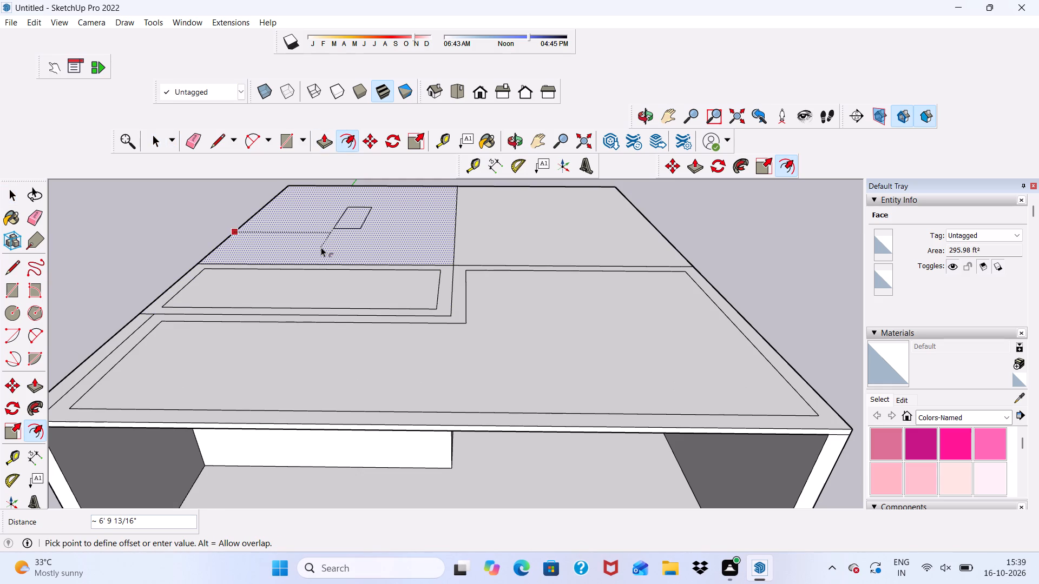
key(9)
key(shift+quotedbl)
key(Return)
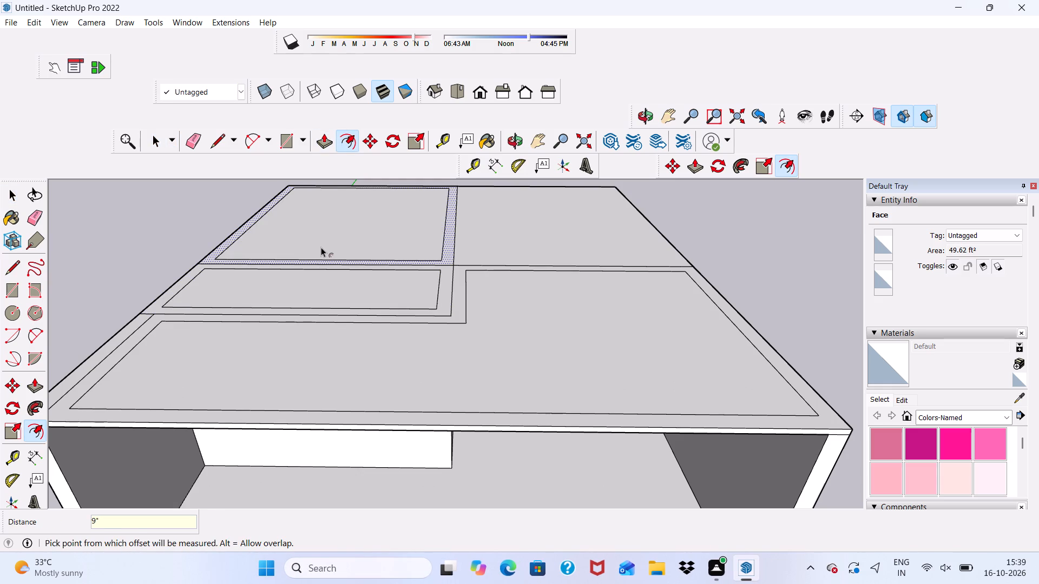
Offset the outline of the other rear roof face, opposite the green axis, 9" inward.
key(space)
click(489, 230)
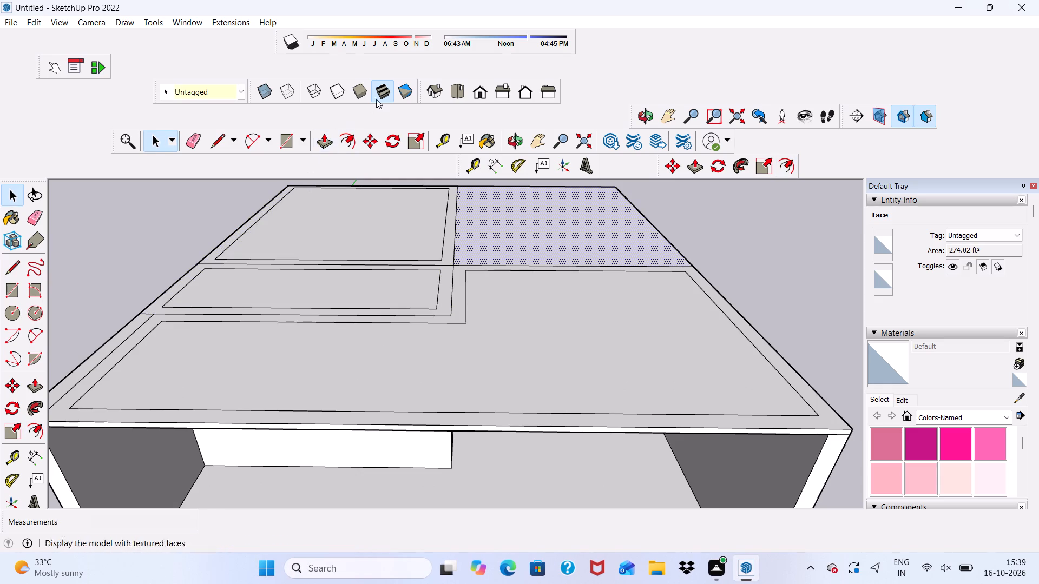
click(351, 130)
click(457, 250)
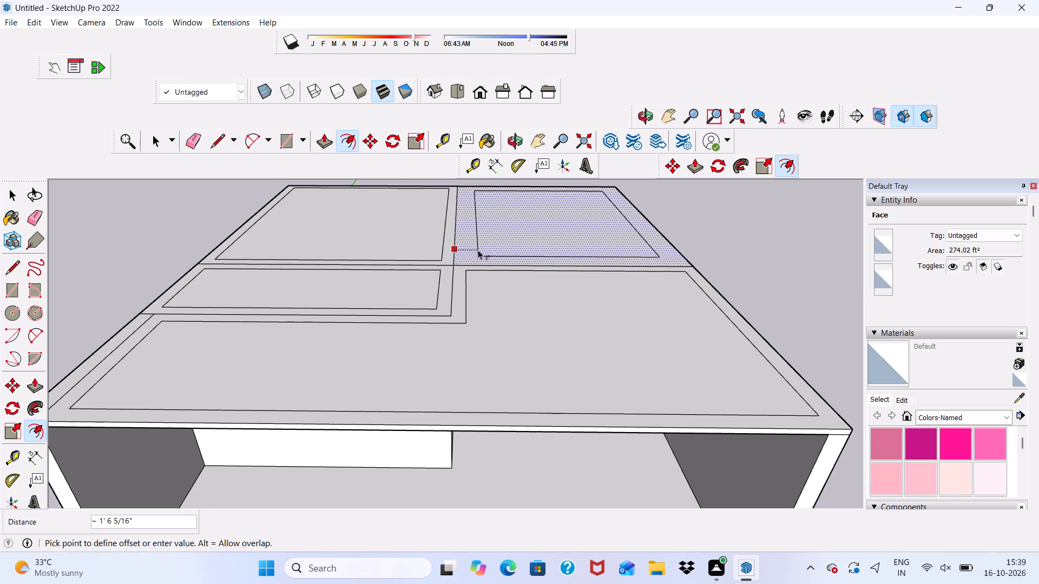
key(9)
key(shift+quotedbl)
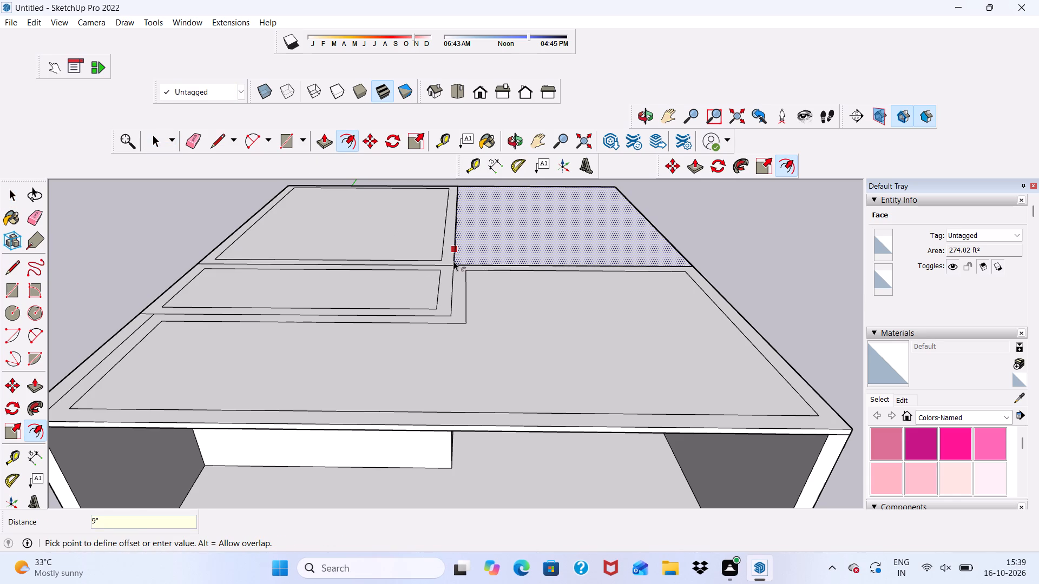
key(Return)
key(space)
Examine the offset outlines on the roof from the side, front and above.
scroll(446, 291, down, 5)
middle_drag(507, 364, 509, 374)
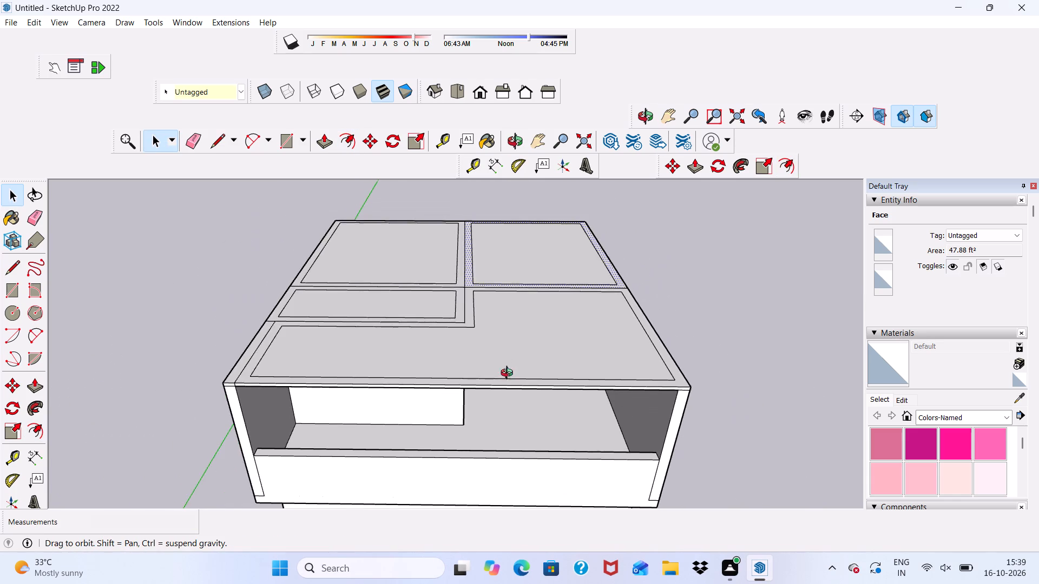
middle_drag(509, 374, 589, 396)
key(space)
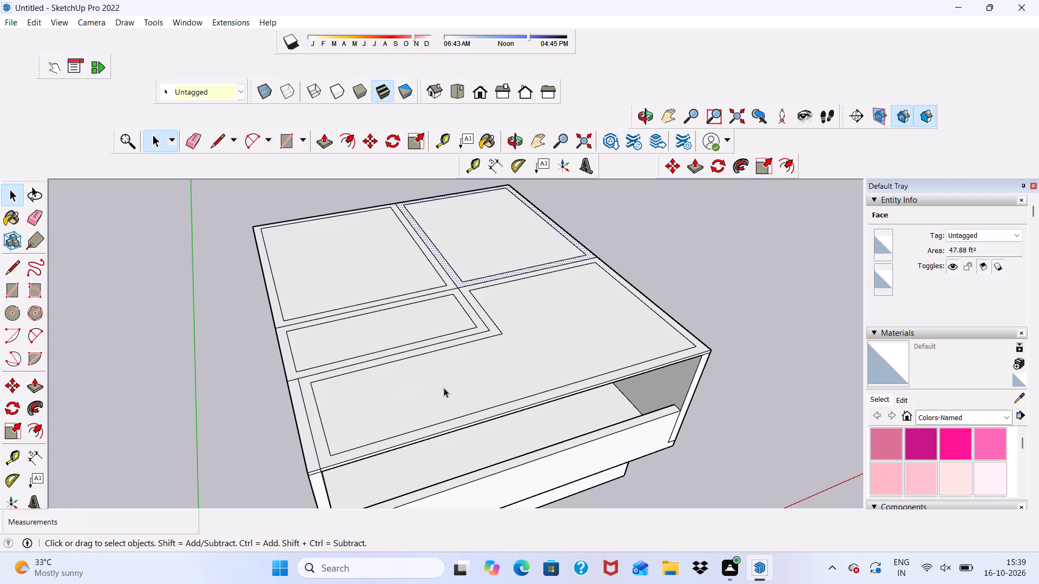
scroll(444, 389, down, 1)
middle_drag(444, 389, 345, 284)
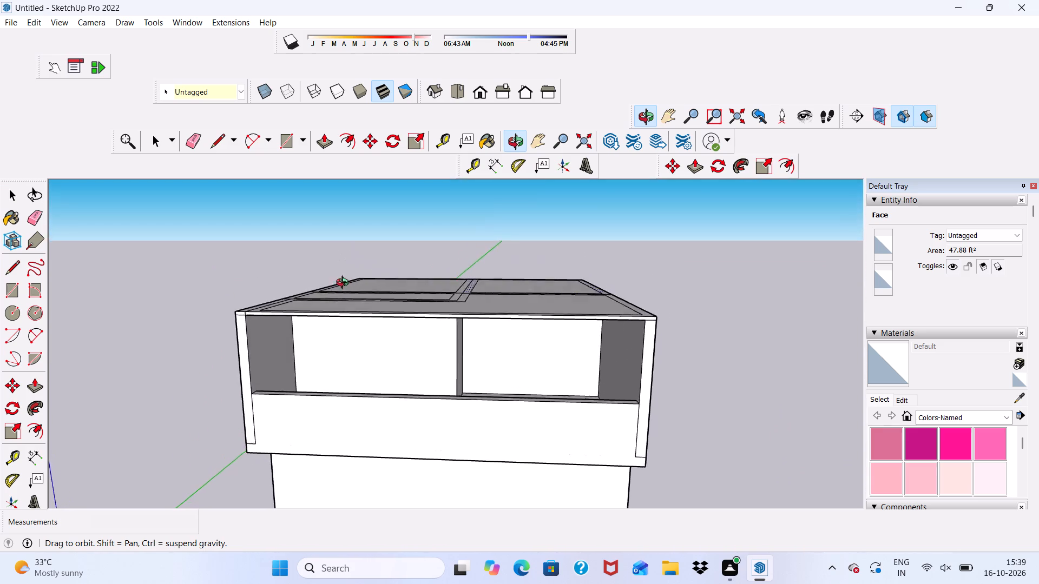
middle_drag(345, 284, 389, 408)
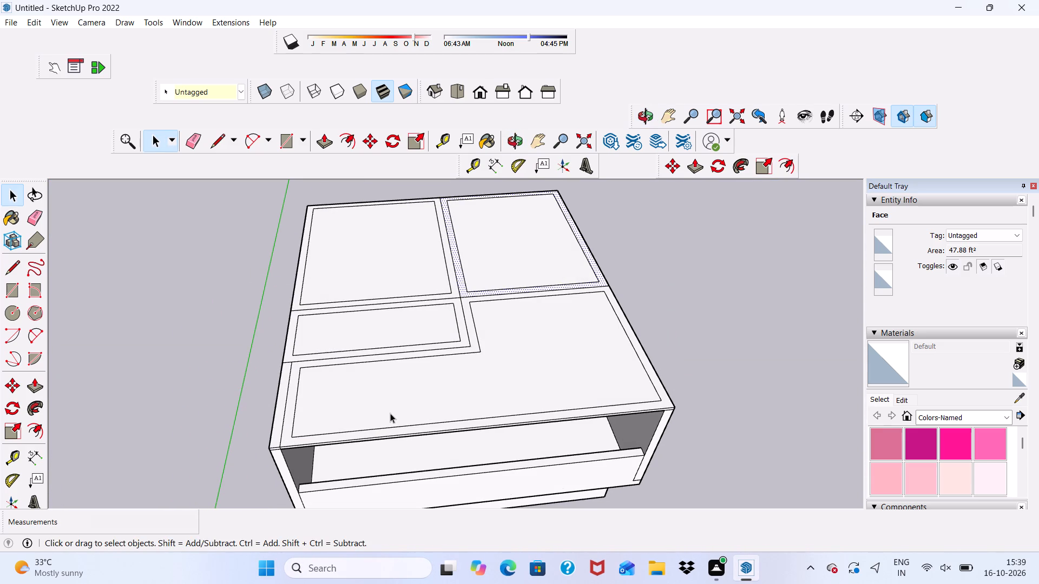
scroll(397, 421, down, 4)
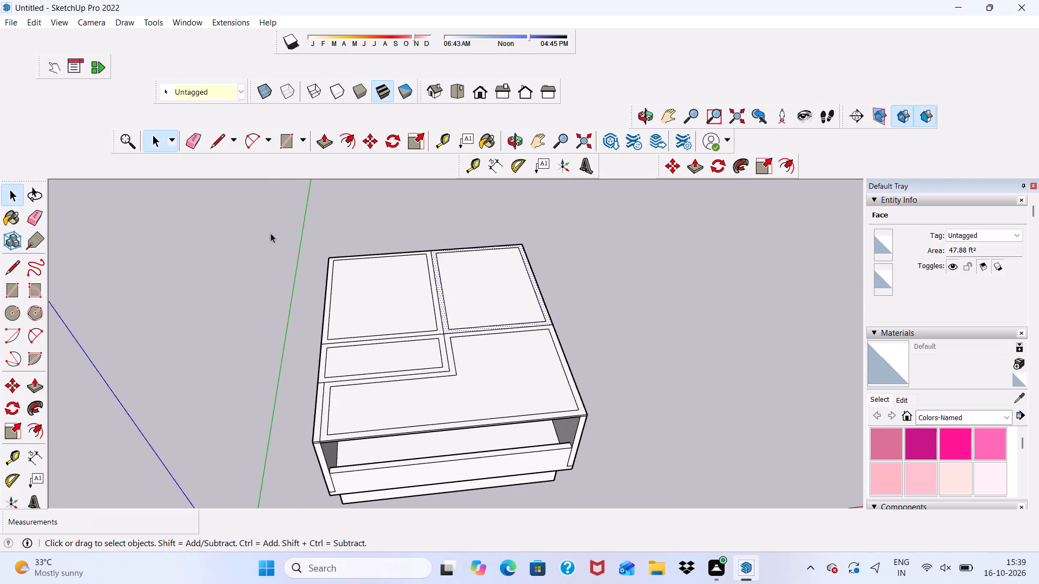
Draw a 1' 6" line from the front outline's inner front corner across the side strip to the roof edge beside the green axis.
click(209, 143)
scroll(515, 352, down, 1)
scroll(289, 389, up, 2)
scroll(381, 407, up, 9)
scroll(317, 321, up, 3)
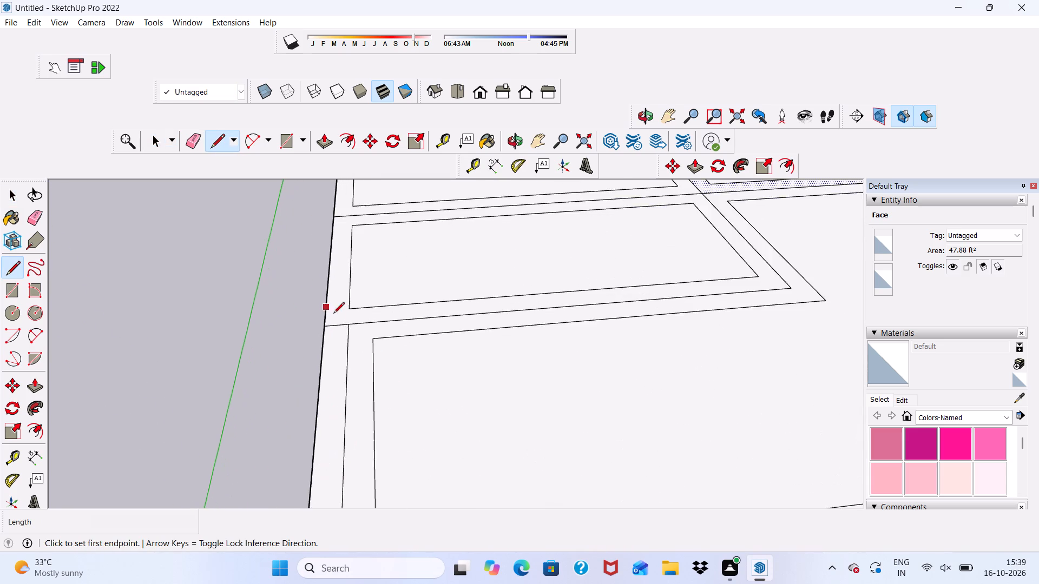
scroll(346, 327, up, 2)
scroll(352, 297, down, 5)
middle_drag(445, 478, 373, 443)
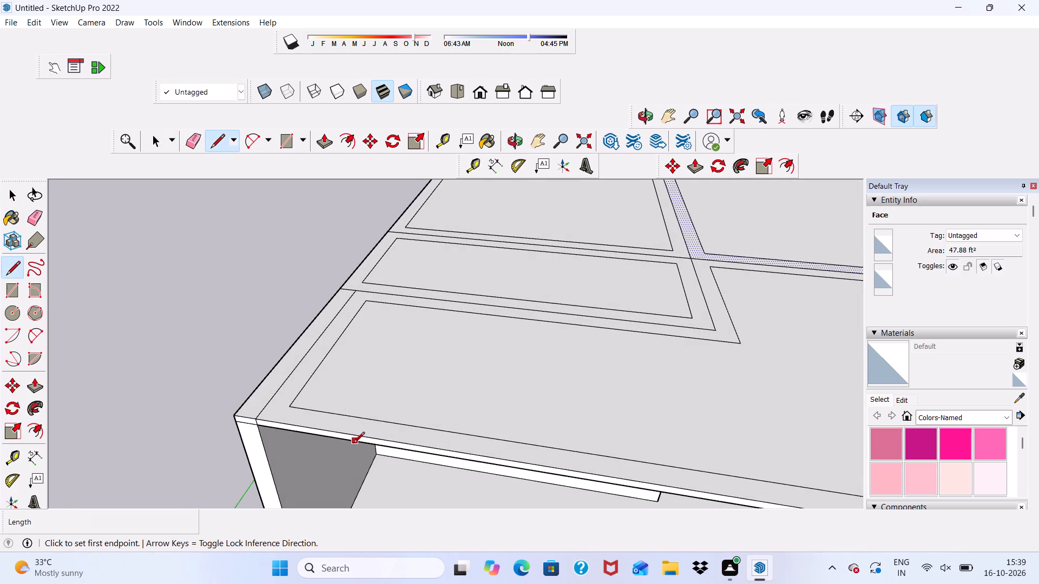
scroll(522, 438, down, 2)
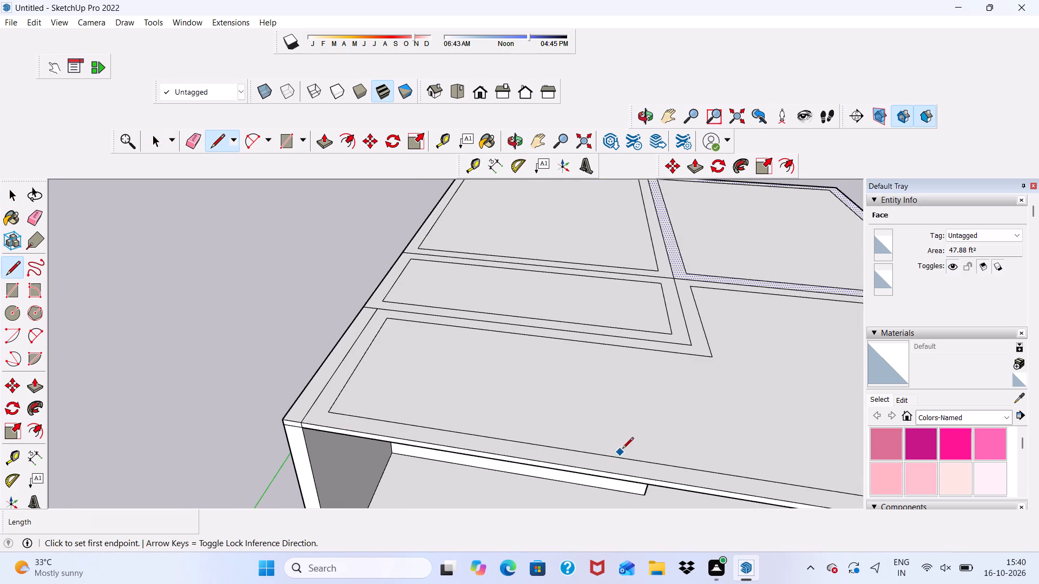
scroll(628, 424, down, 4)
scroll(423, 401, up, 10)
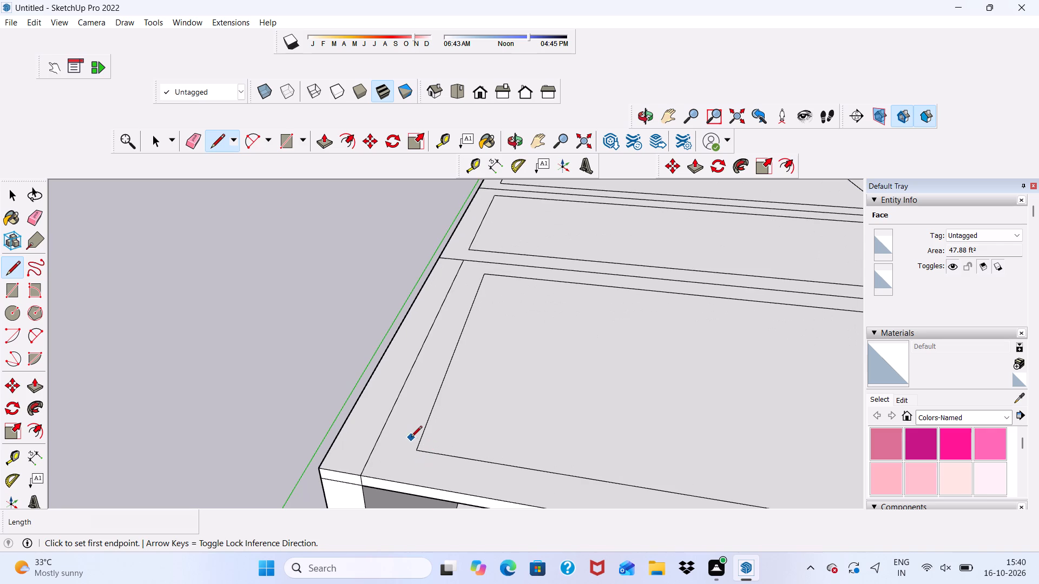
click(416, 447)
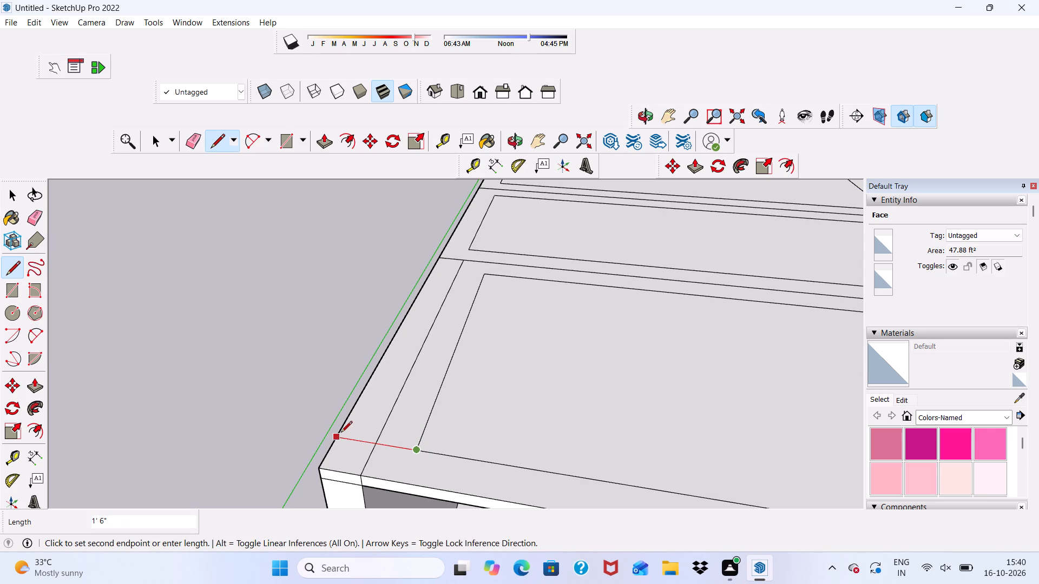
click(341, 433)
Draw a 7' 4 1/8" line from the rear end of the side strip's seam past the narrow outline to the rear outline's near corner.
scroll(340, 433, down, 5)
scroll(421, 289, up, 4)
scroll(422, 301, down, 5)
scroll(475, 408, up, 1)
scroll(461, 371, down, 3)
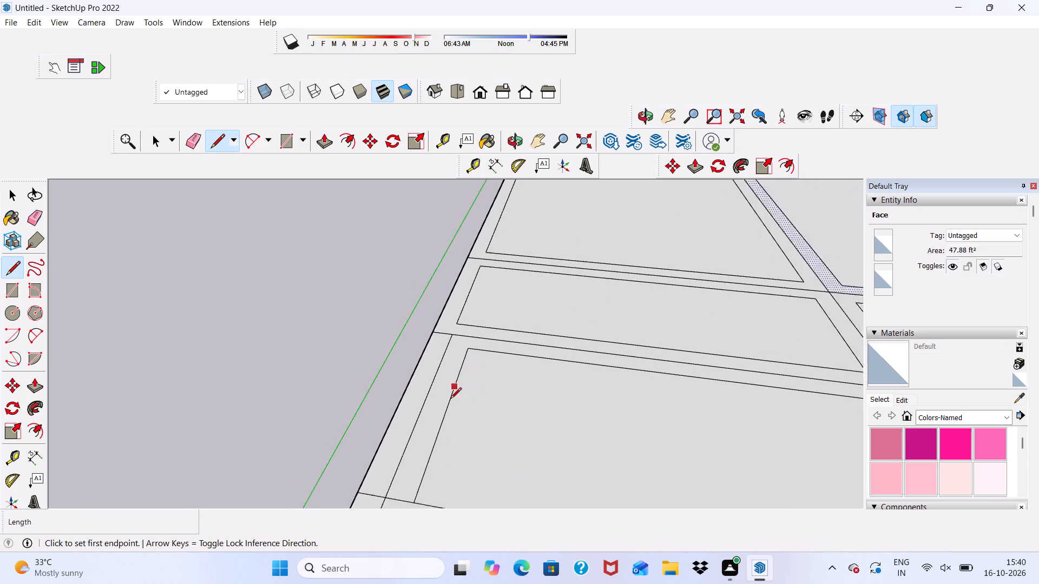
scroll(430, 333, down, 4)
middle_drag(459, 449, 494, 439)
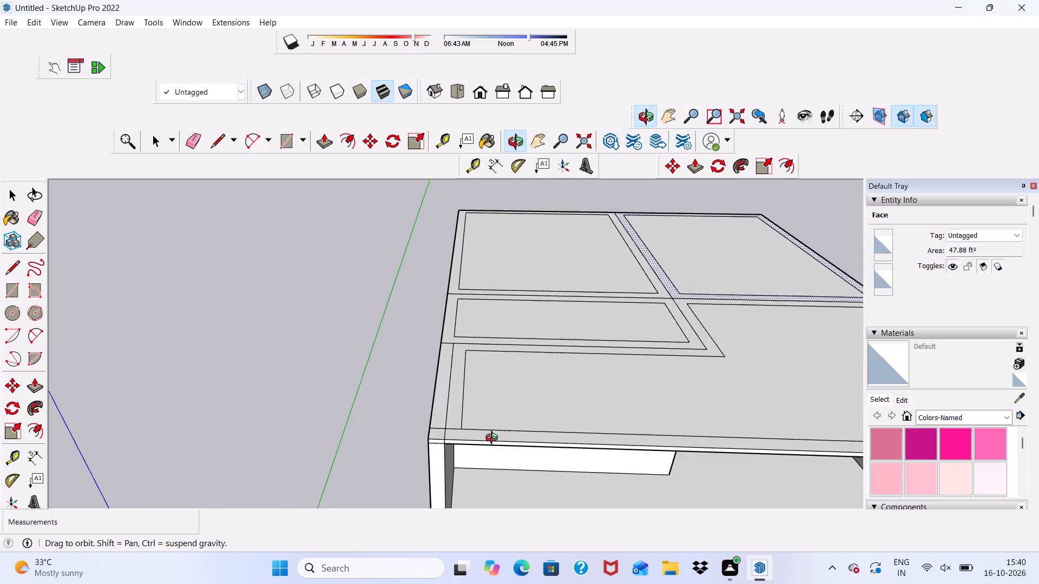
middle_drag(494, 439, 494, 439)
scroll(431, 419, up, 4)
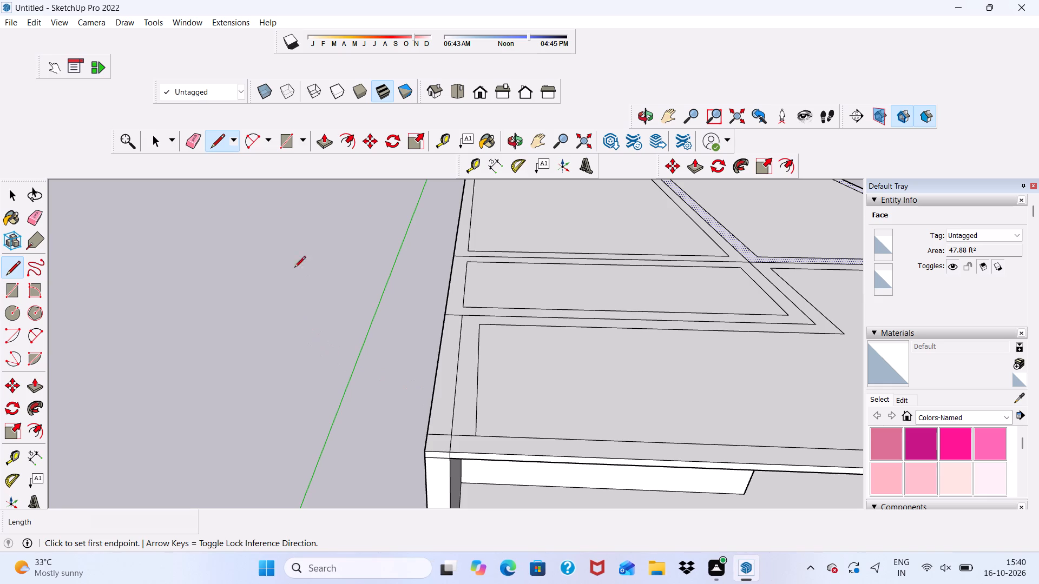
scroll(432, 413, down, 4)
scroll(438, 324, up, 11)
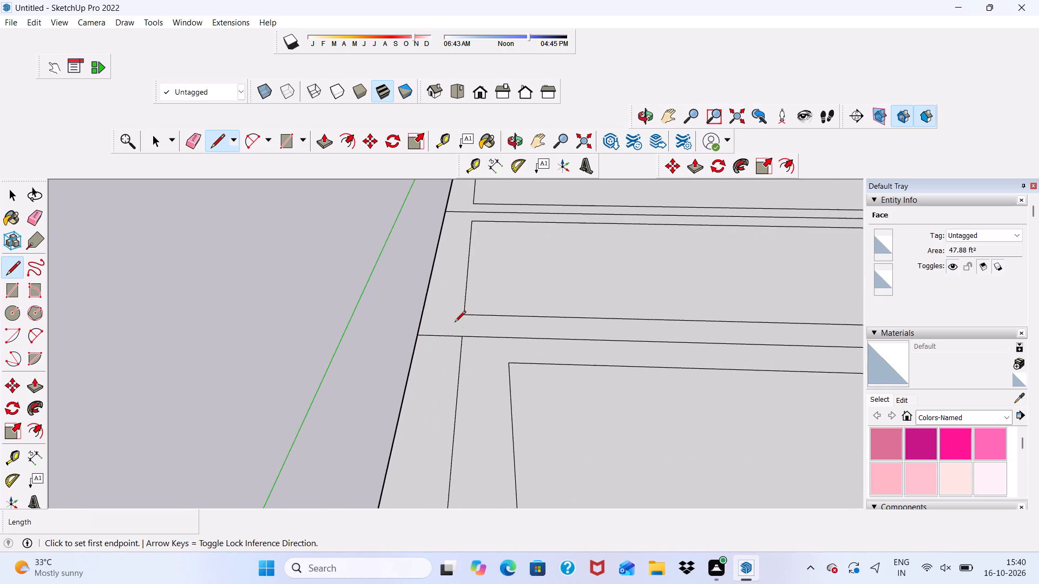
click(461, 336)
scroll(470, 290, down, 5)
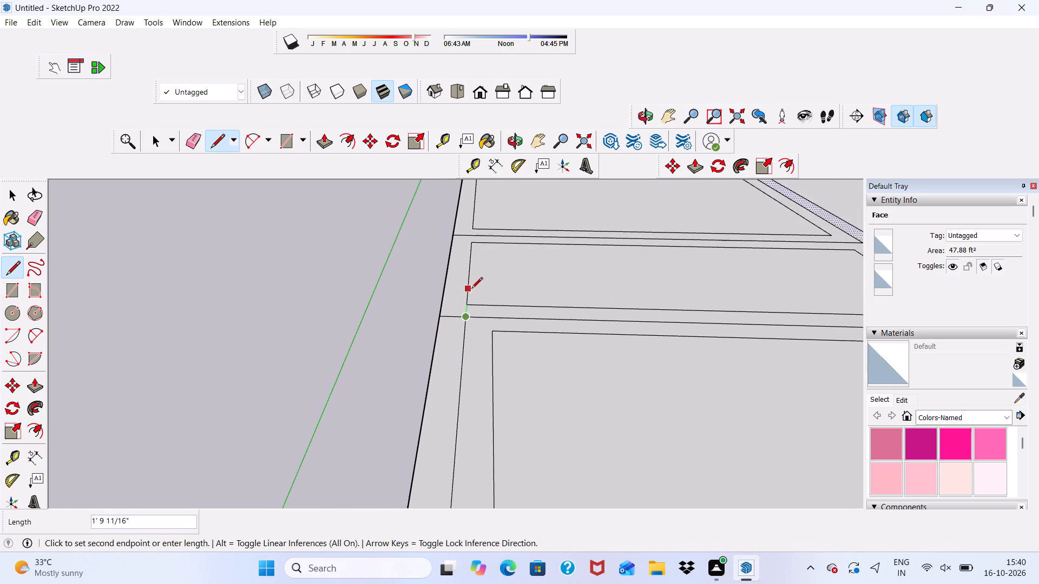
scroll(472, 277, up, 6)
scroll(473, 219, up, 1)
click(473, 219)
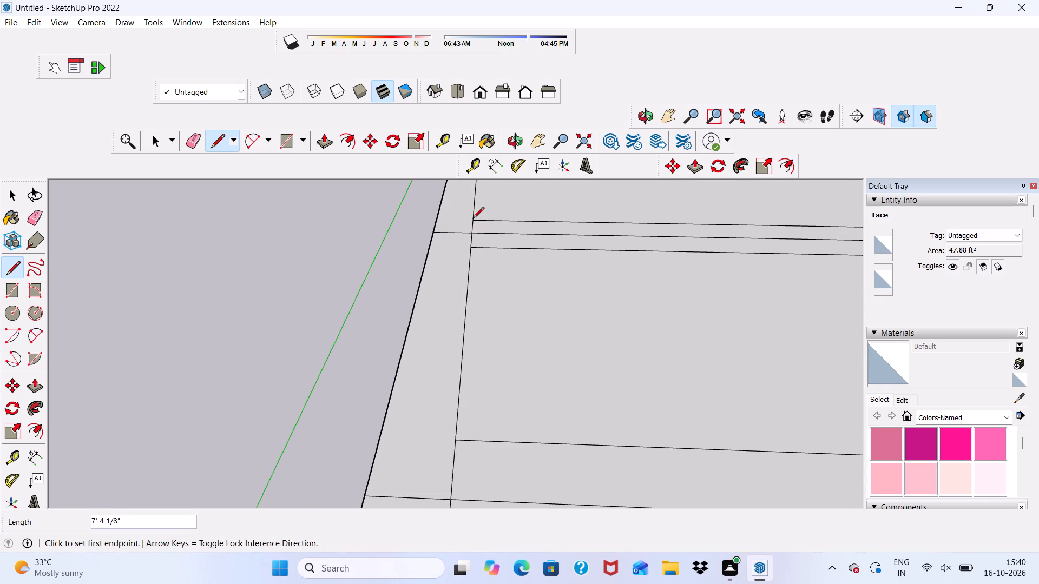
Draw a line from the rear corner of the rear outline beside the green axis straight to the roof's rear edge.
scroll(466, 262, down, 16)
scroll(531, 180, up, 9)
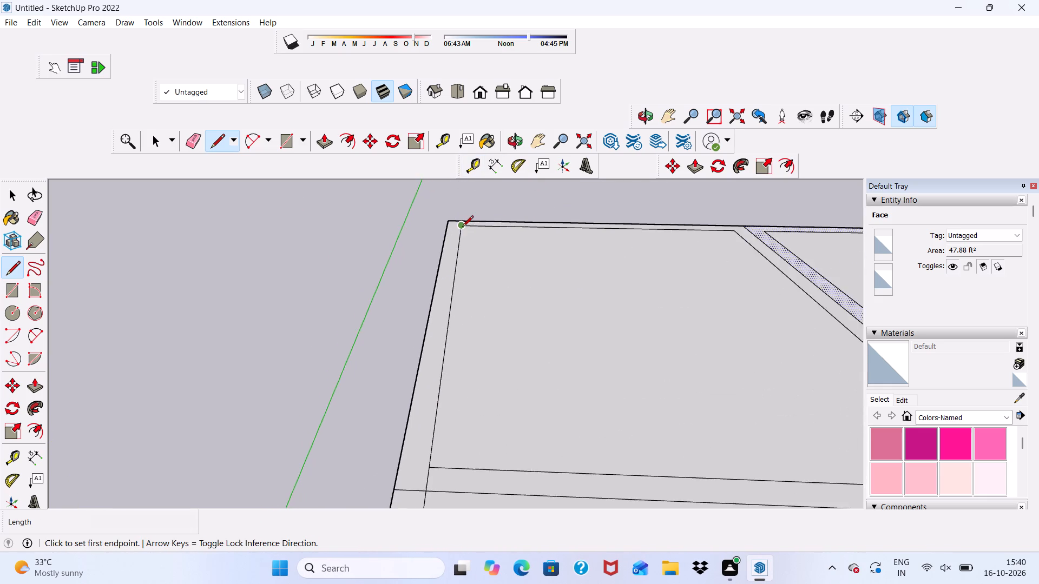
scroll(462, 228, up, 19)
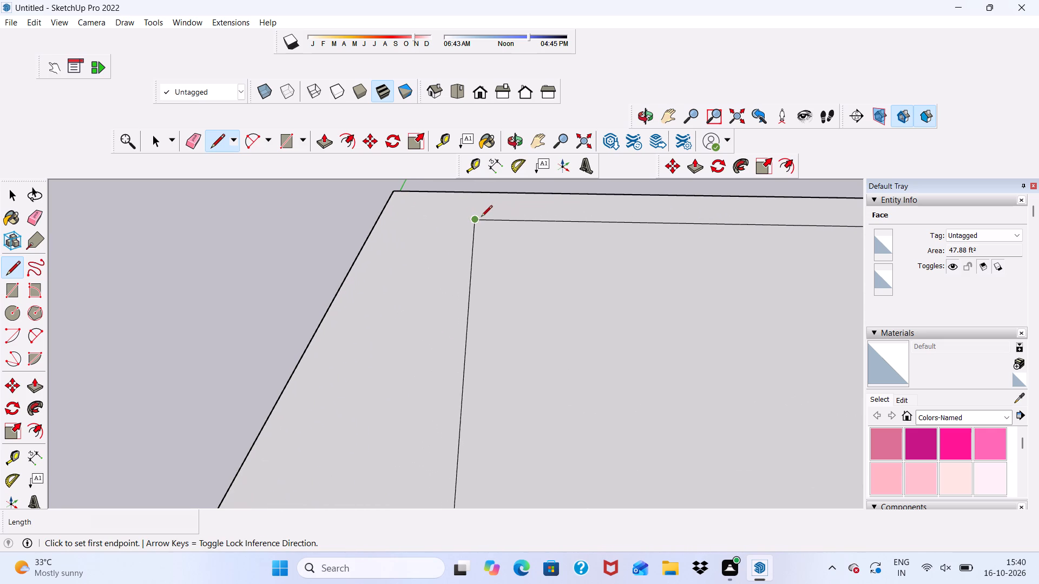
click(476, 223)
scroll(481, 203, down, 5)
middle_drag(495, 192, 475, 262)
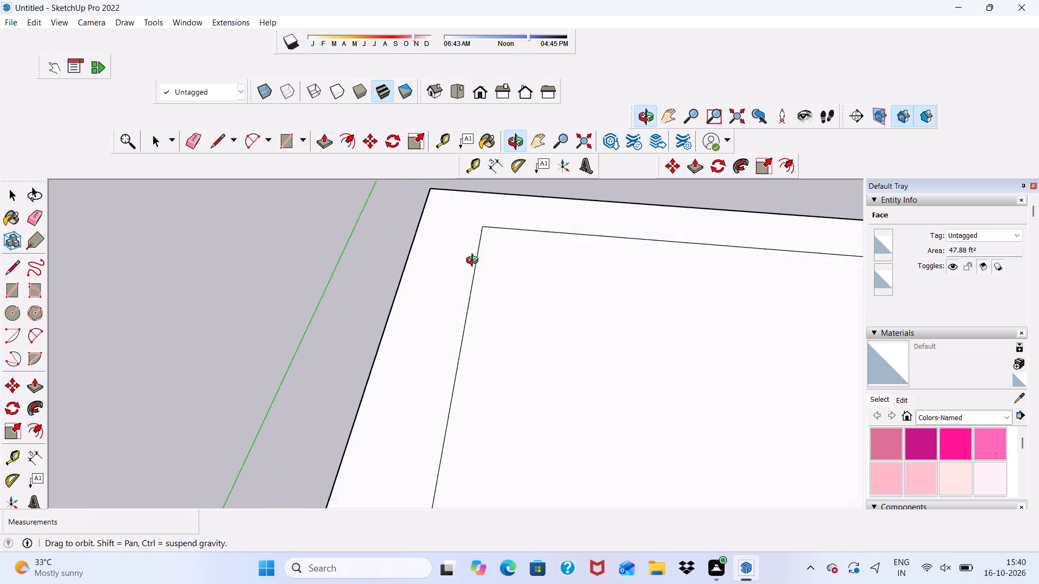
middle_drag(475, 262, 474, 270)
scroll(485, 213, up, 5)
click(494, 186)
scroll(417, 254, down, 4)
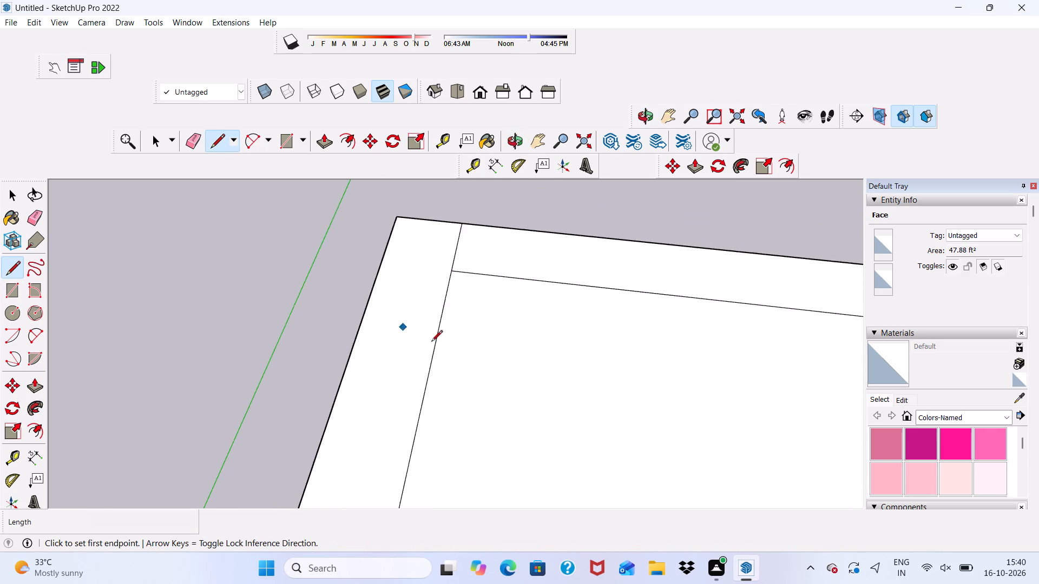
scroll(431, 342, down, 20)
scroll(431, 342, down, 4)
Draw a 9" line from the front outline's front corner opposite the green axis to the roof's front edge.
middle_drag(519, 358, 506, 280)
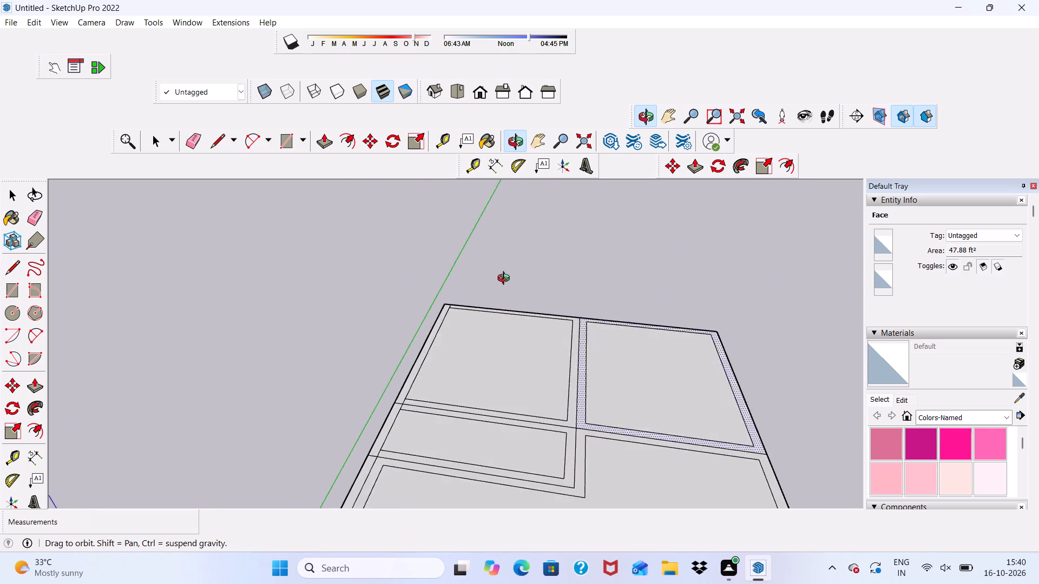
middle_drag(506, 280, 613, 260)
scroll(573, 397, up, 6)
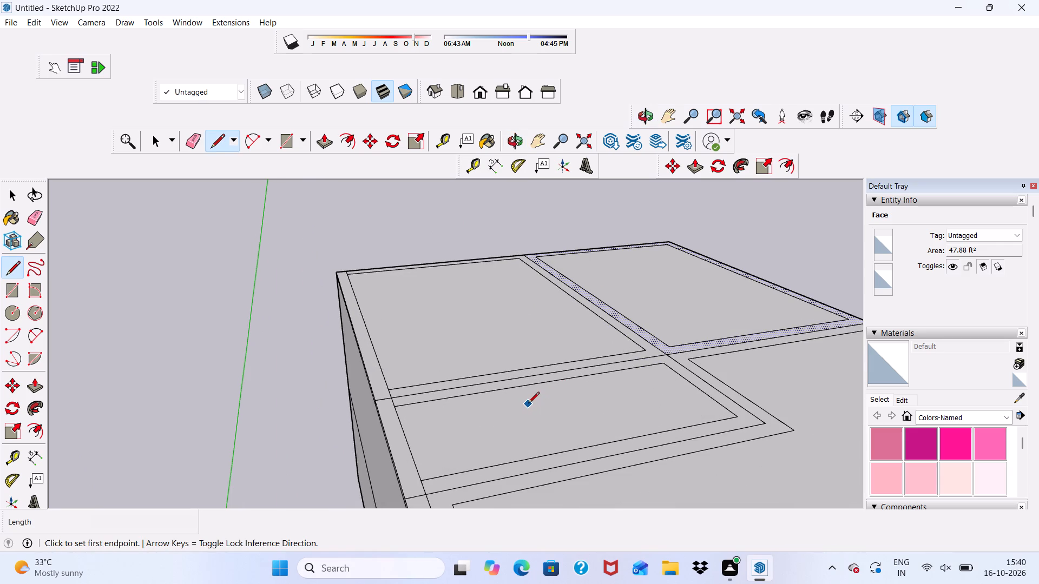
scroll(535, 437, up, 4)
scroll(399, 395, down, 2)
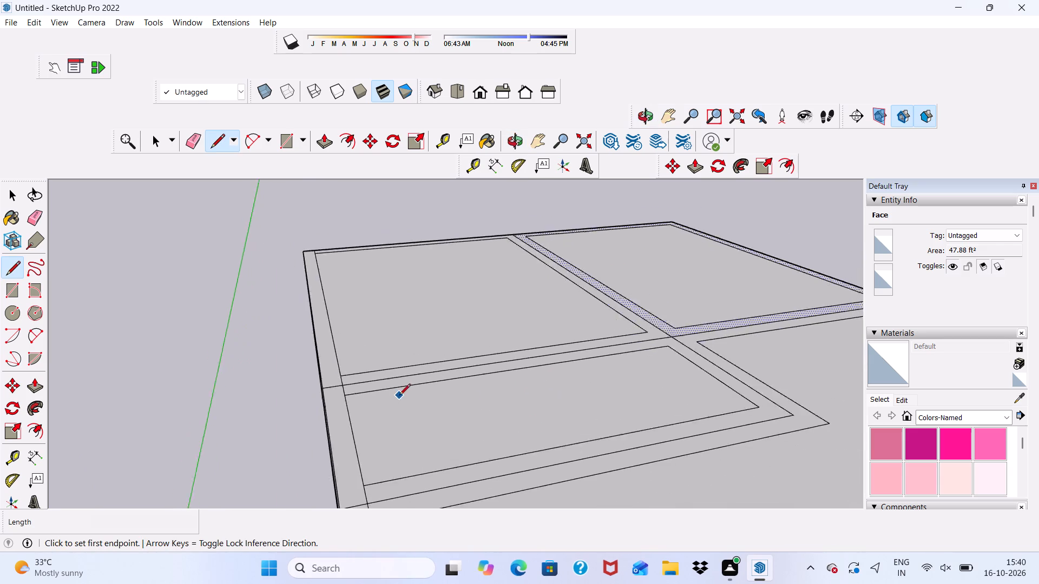
scroll(399, 396, down, 4)
scroll(400, 329, down, 5)
middle_drag(526, 417, 446, 427)
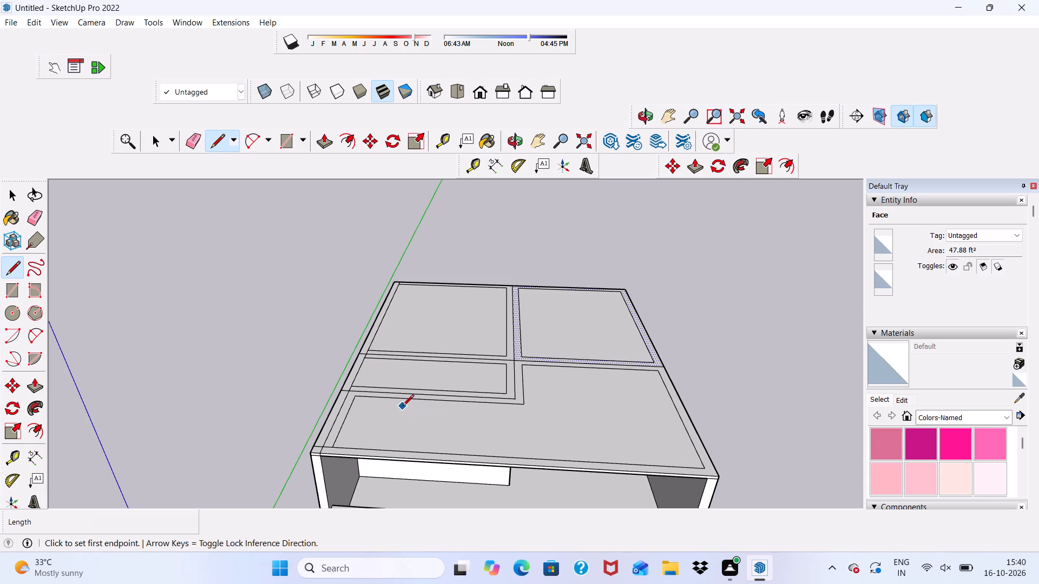
scroll(396, 390, down, 2)
scroll(417, 417, up, 5)
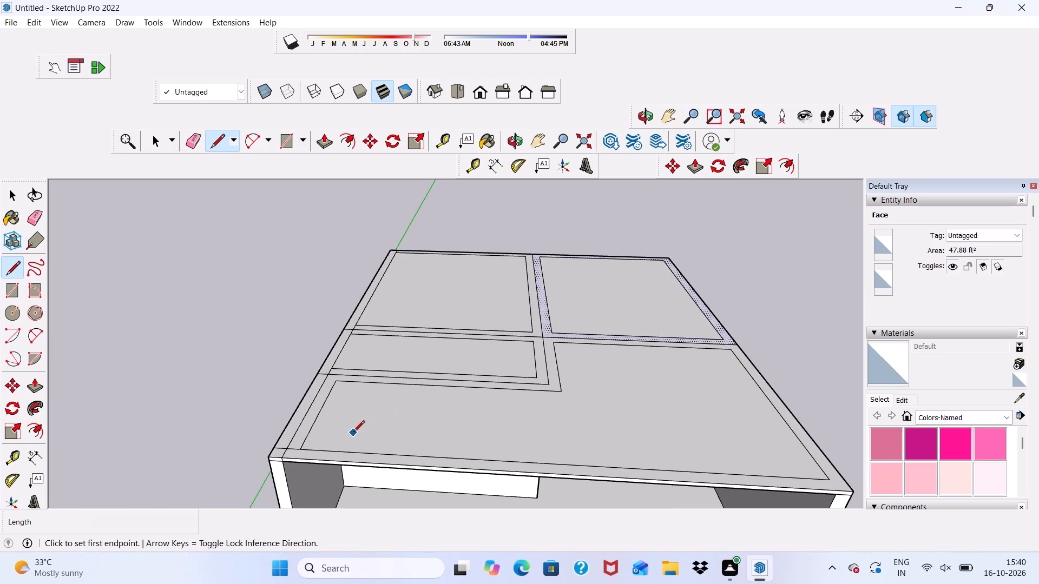
scroll(693, 342, down, 4)
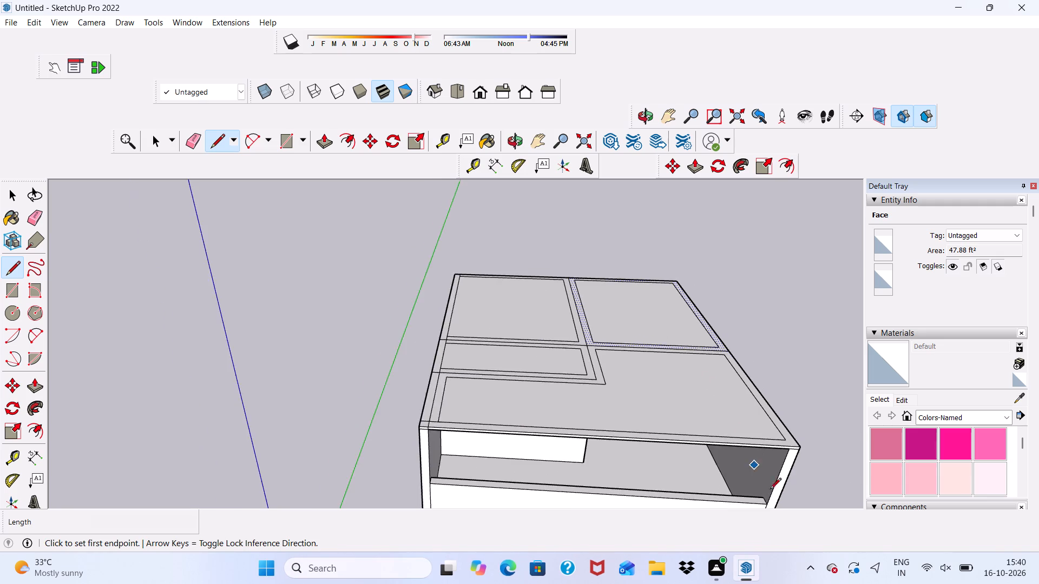
scroll(844, 466, up, 5)
scroll(759, 446, up, 7)
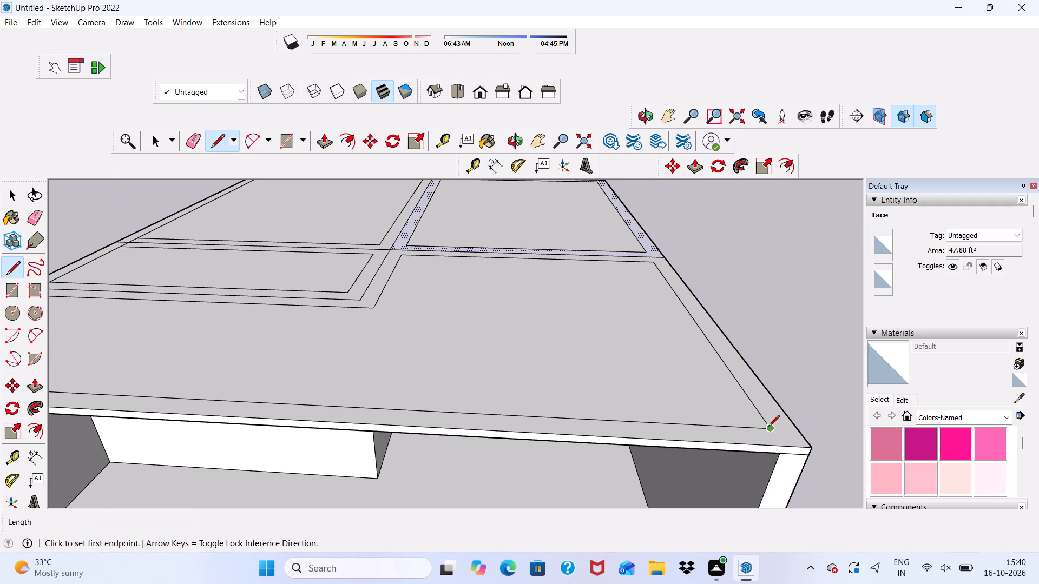
click(768, 427)
scroll(778, 444, up, 5)
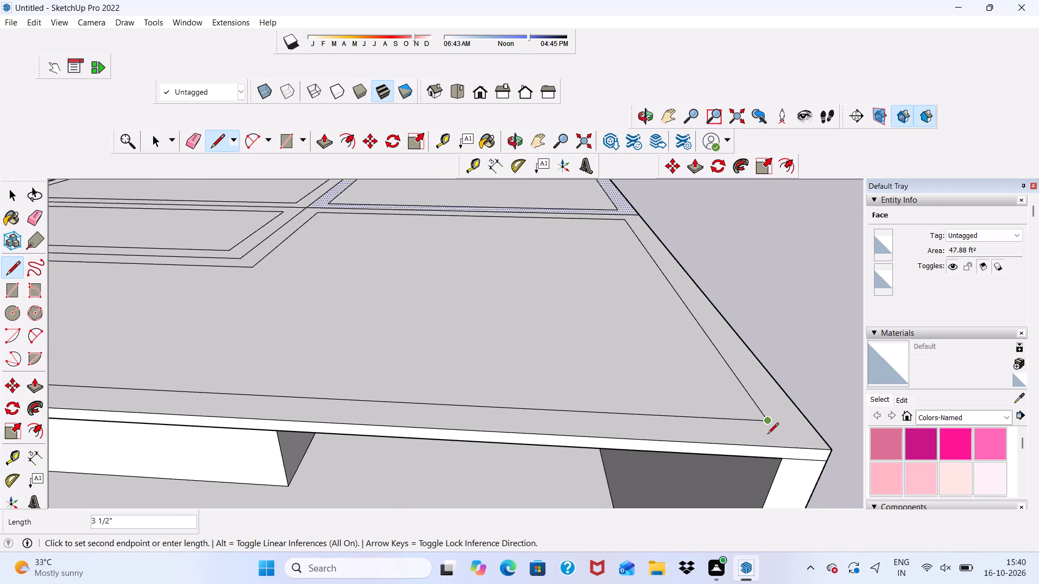
scroll(767, 435, up, 8)
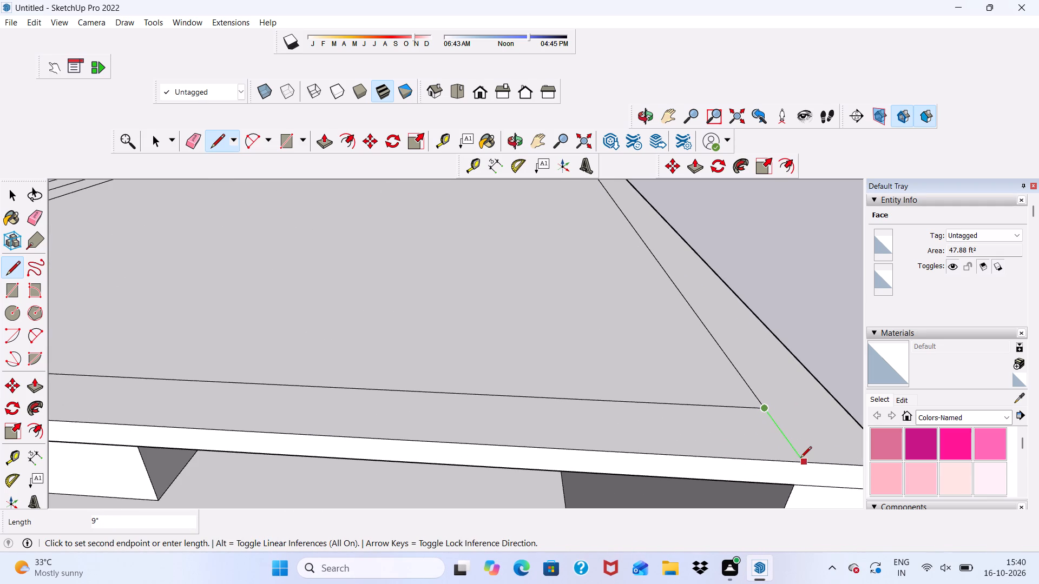
click(800, 459)
scroll(703, 417, down, 18)
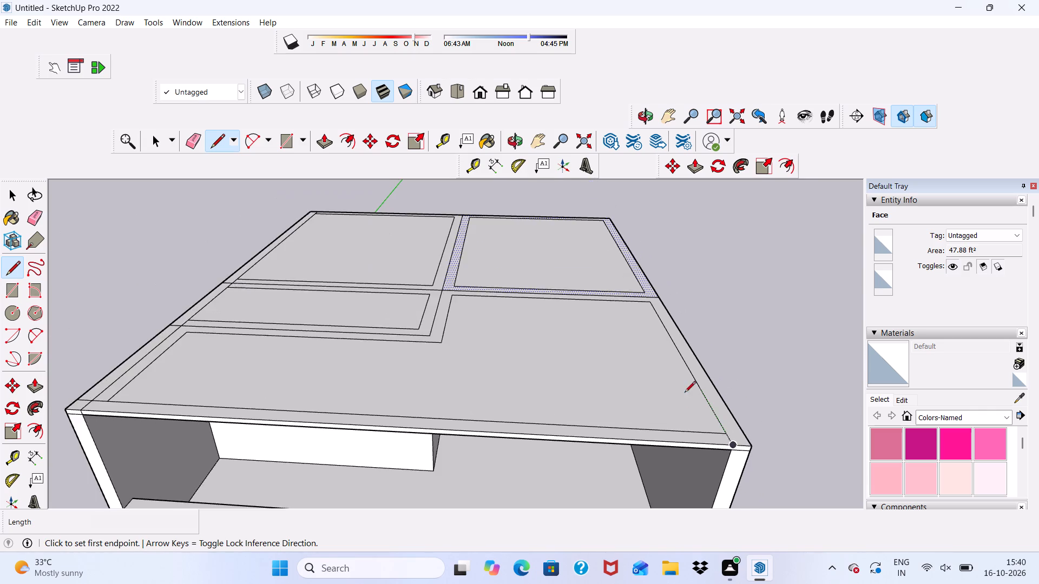
Draw a line joining the near corner of the rear outline opposite the green axis to the front outline's adjacent corner.
scroll(691, 428, down, 2)
scroll(651, 303, up, 5)
scroll(661, 346, up, 4)
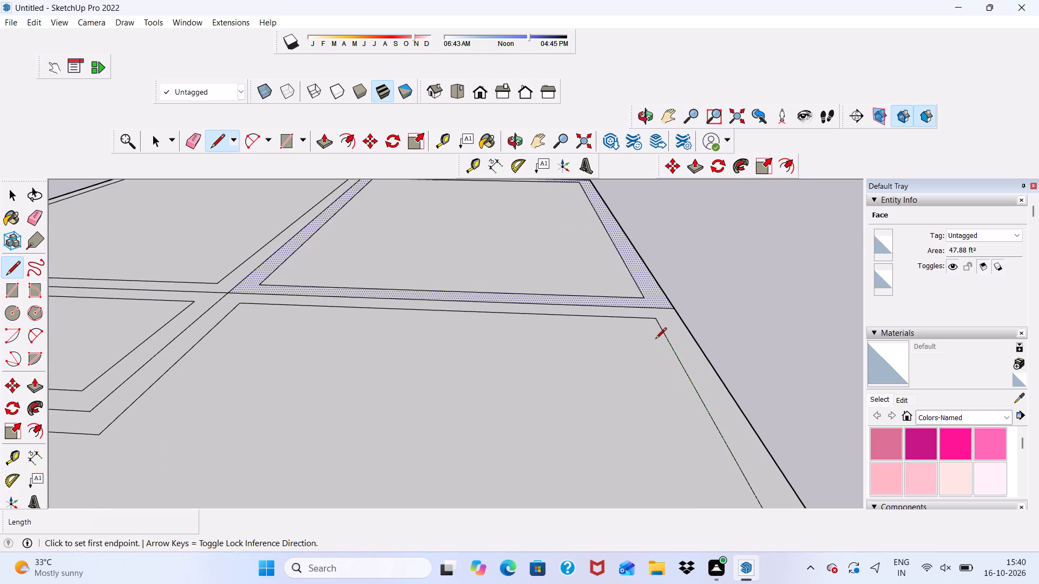
scroll(632, 295, up, 7)
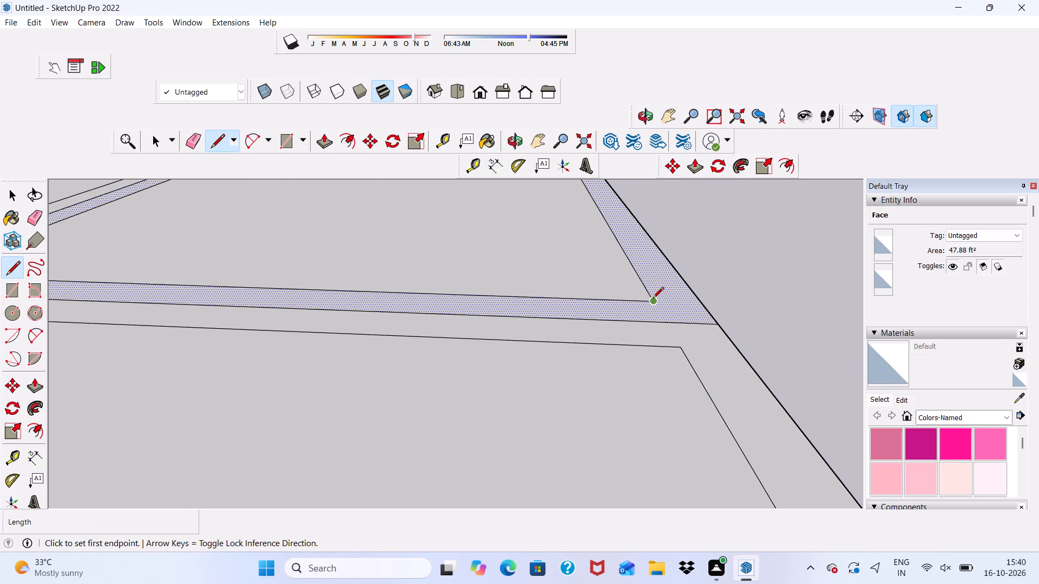
click(653, 299)
click(680, 350)
scroll(675, 349, down, 2)
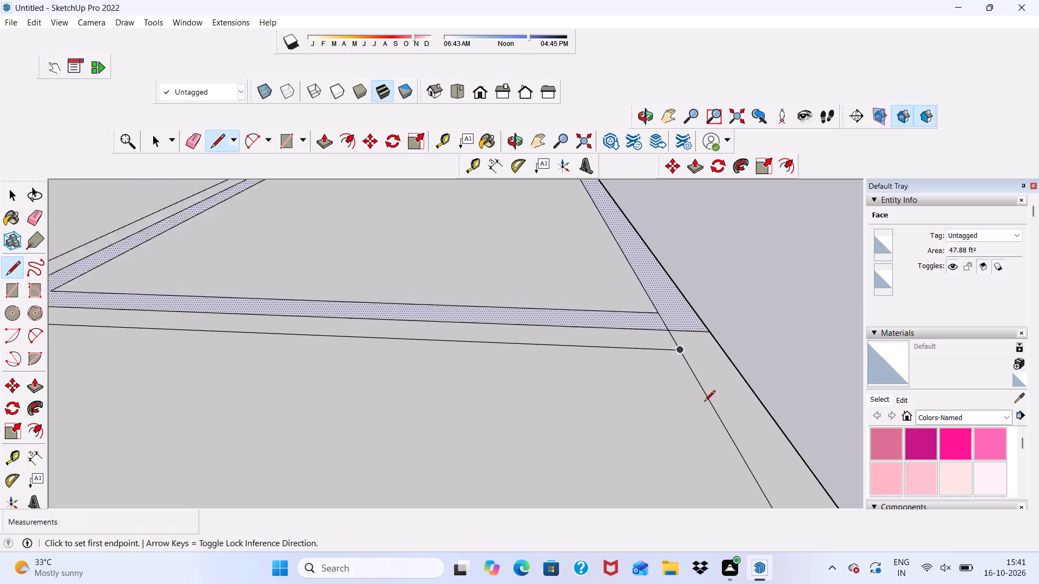
scroll(704, 402, down, 15)
Draw a line across the central seam joining the facing rear corners of the two rear outlines.
scroll(632, 248, up, 11)
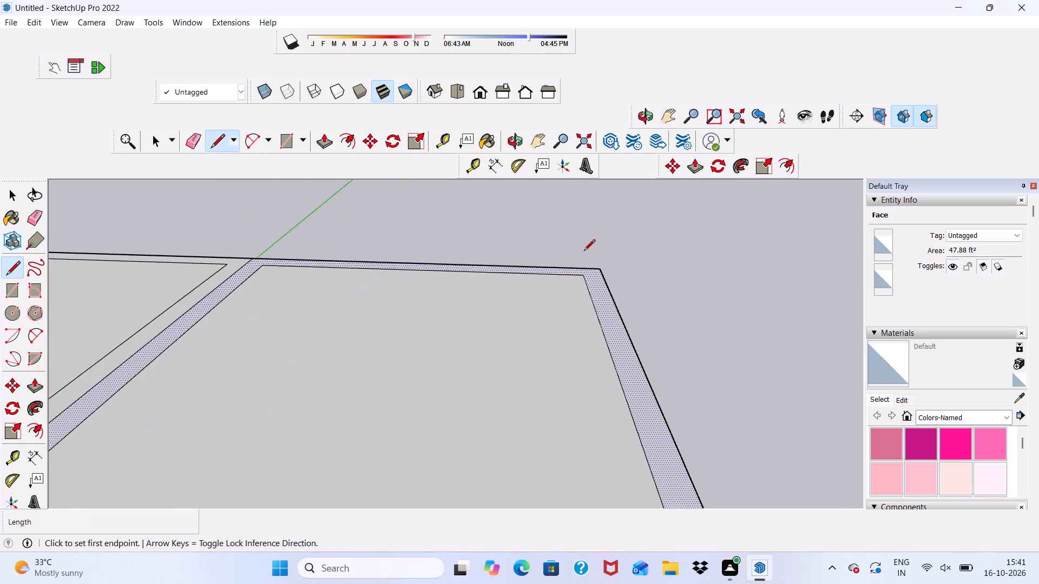
scroll(581, 255, down, 1)
scroll(566, 272, up, 4)
scroll(563, 274, down, 6)
scroll(575, 299, up, 1)
scroll(574, 306, down, 4)
middle_drag(449, 323, 491, 454)
scroll(334, 292, up, 2)
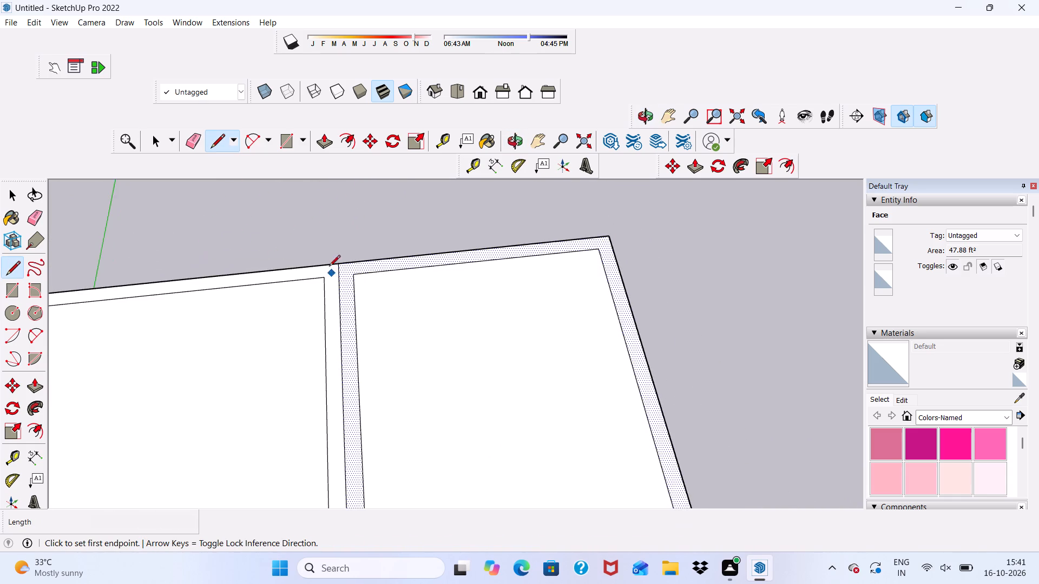
scroll(329, 267, up, 8)
click(322, 299)
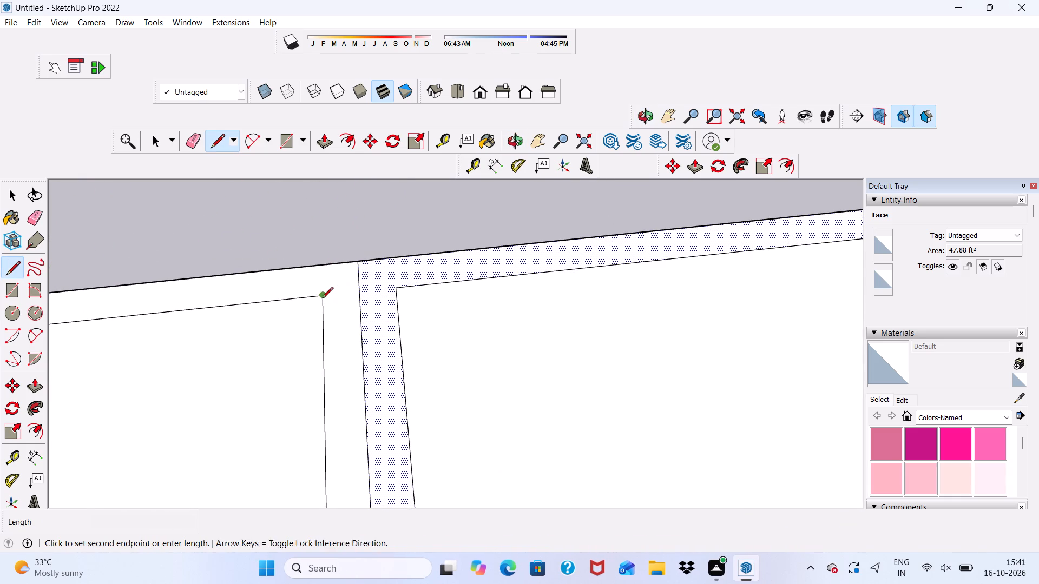
click(400, 284)
scroll(398, 286, down, 6)
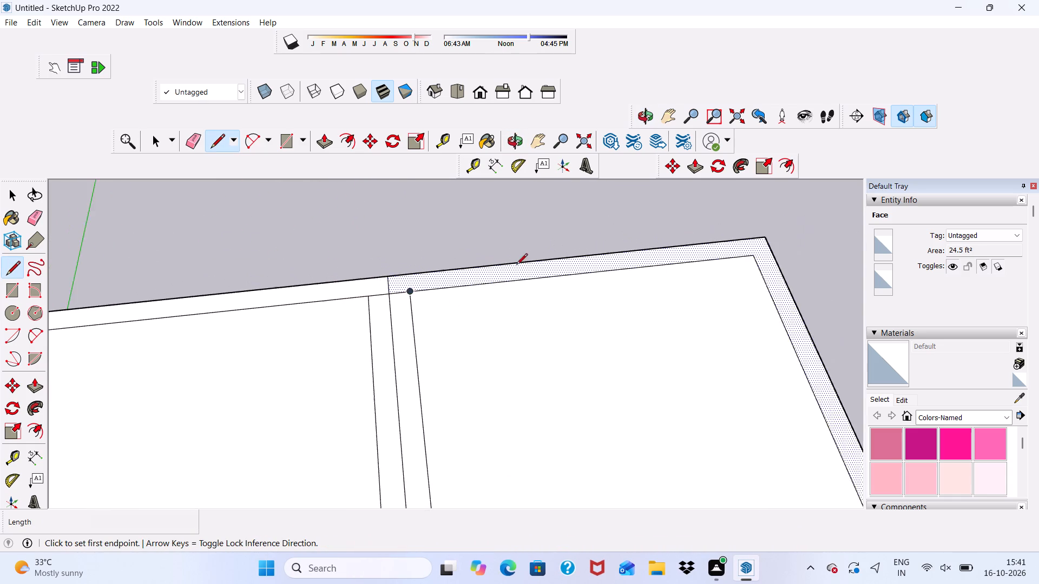
scroll(456, 262, down, 5)
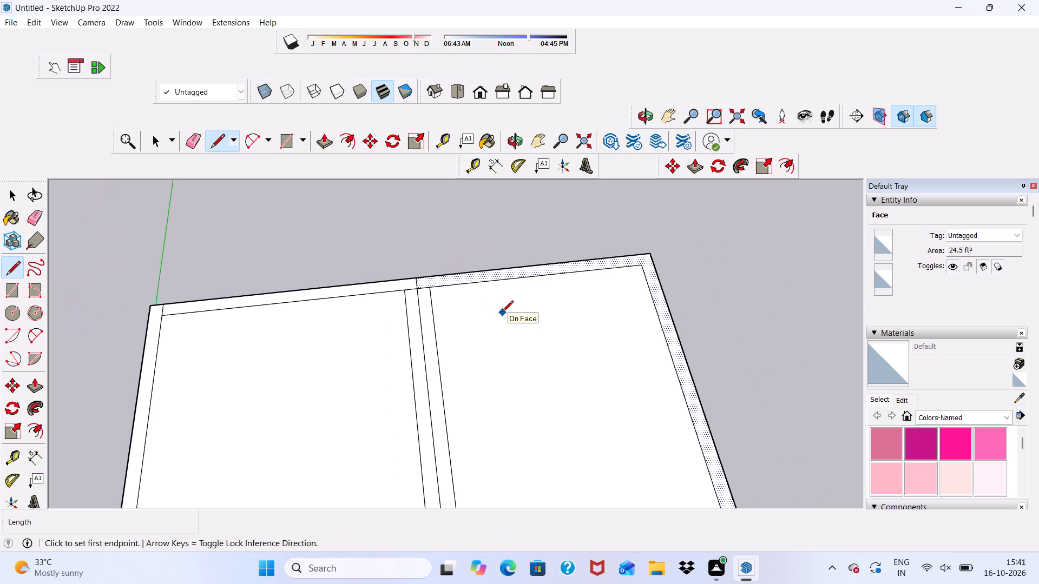
scroll(503, 310, down, 9)
scroll(499, 428, up, 5)
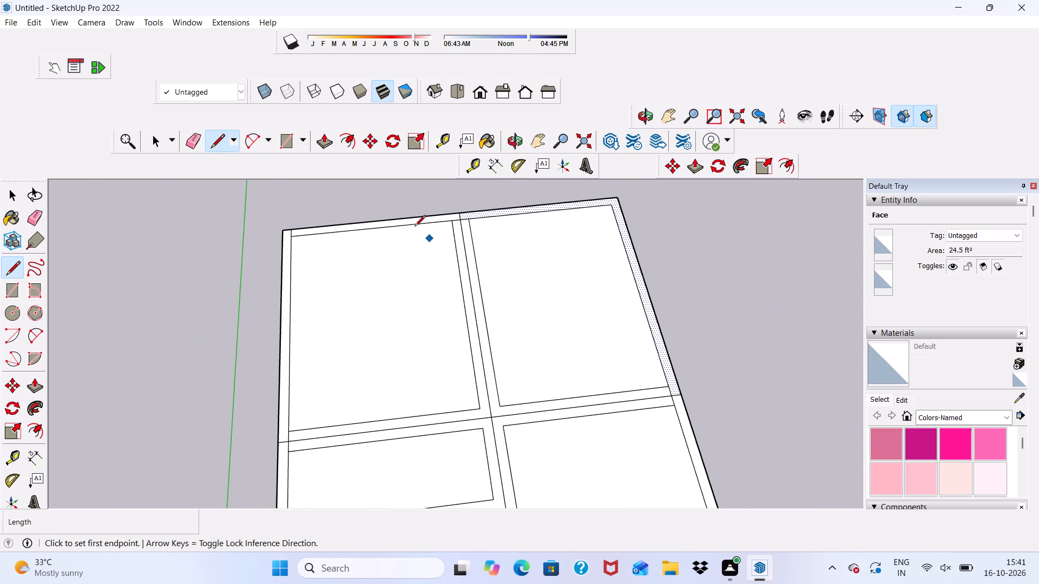
Erase the edges of the rear outline beside the green axis that run along the central seam and the narrow middle face.
click(196, 133)
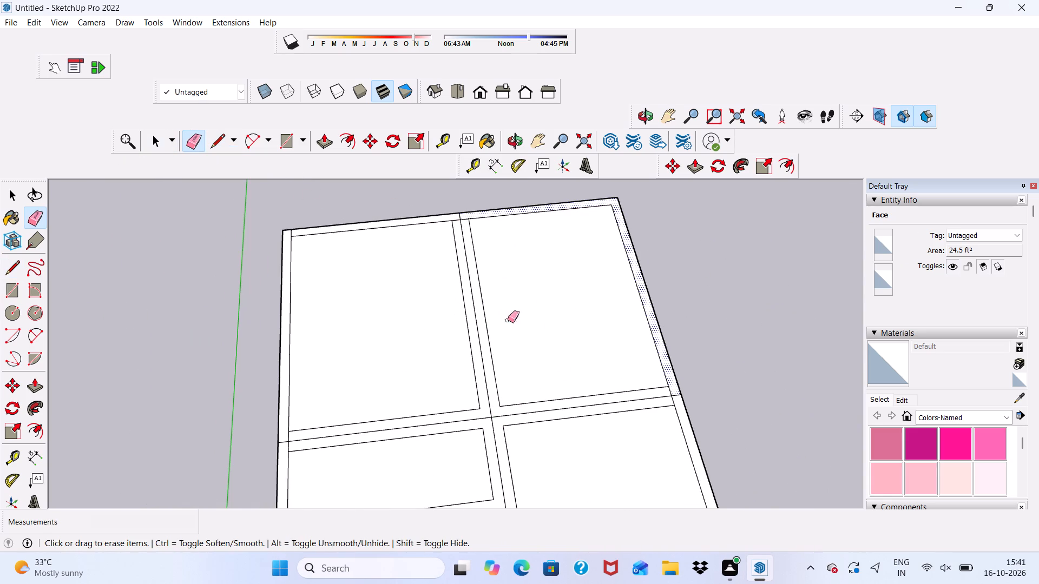
scroll(532, 327, up, 5)
scroll(515, 313, down, 4)
scroll(453, 187, up, 1)
scroll(429, 245, up, 4)
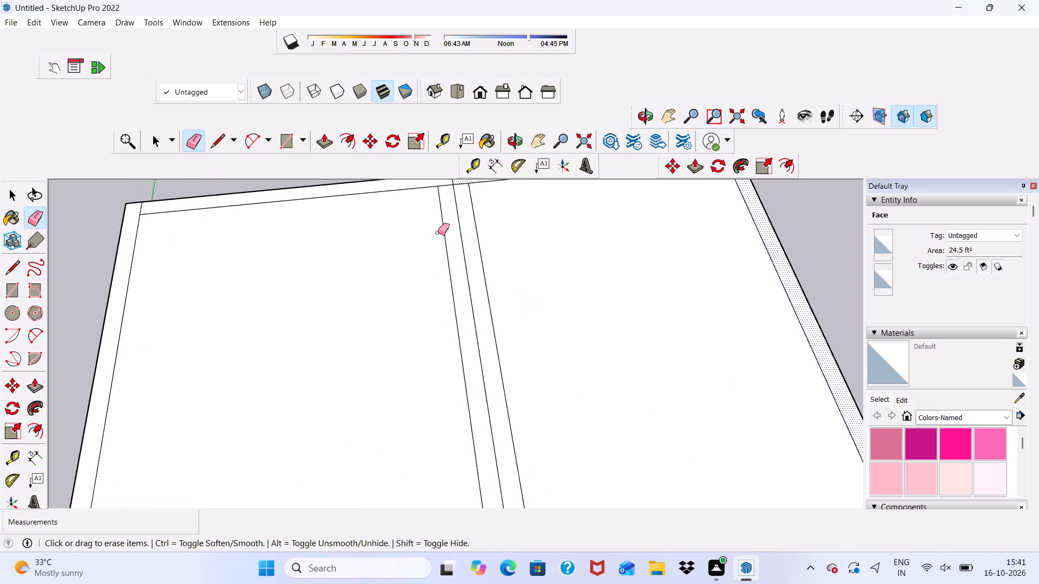
click(443, 228)
scroll(429, 231, down, 6)
middle_drag(488, 331, 497, 162)
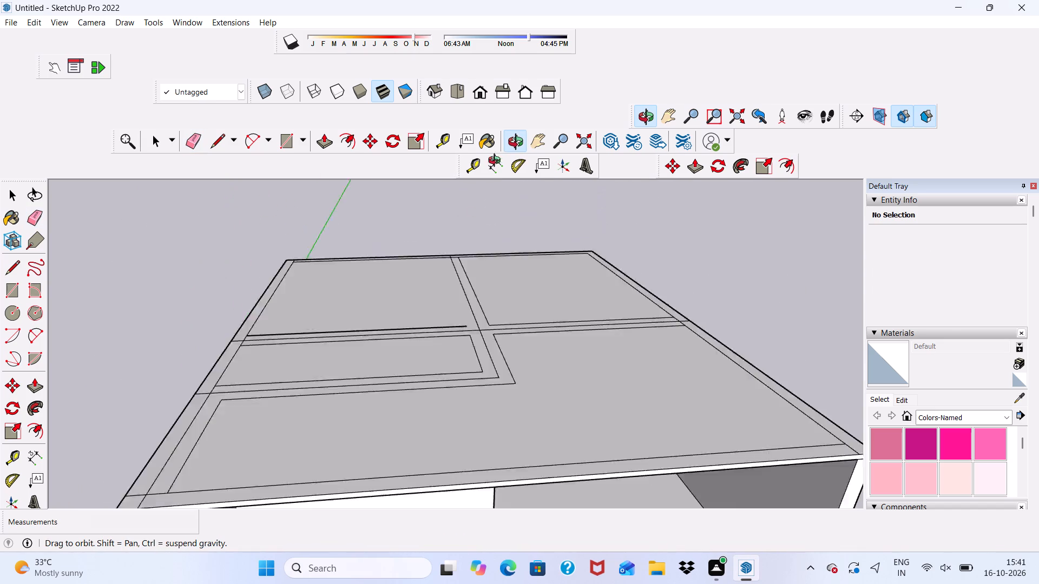
middle_drag(497, 162, 429, 142)
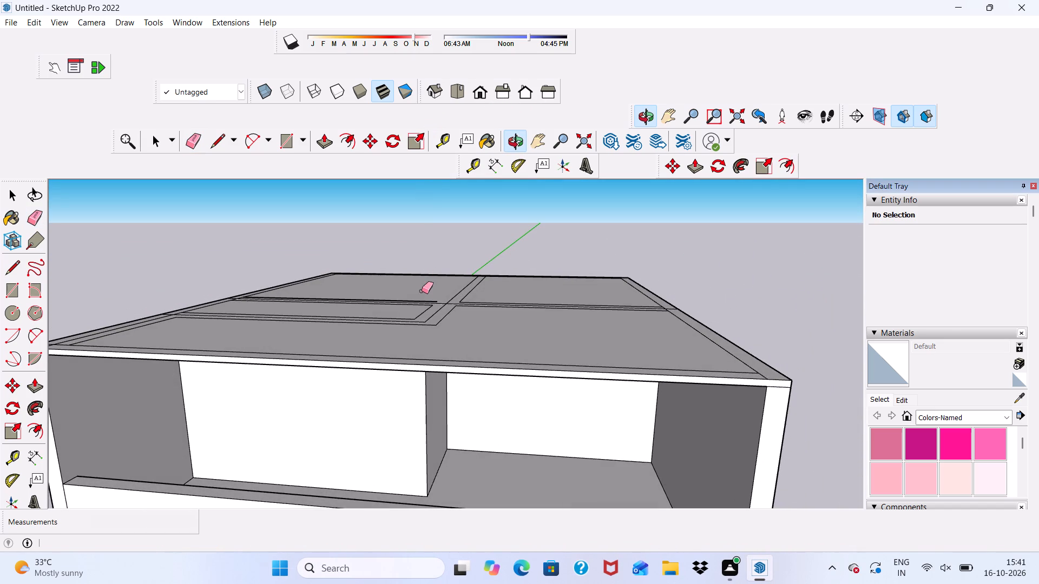
scroll(422, 295, up, 15)
click(429, 314)
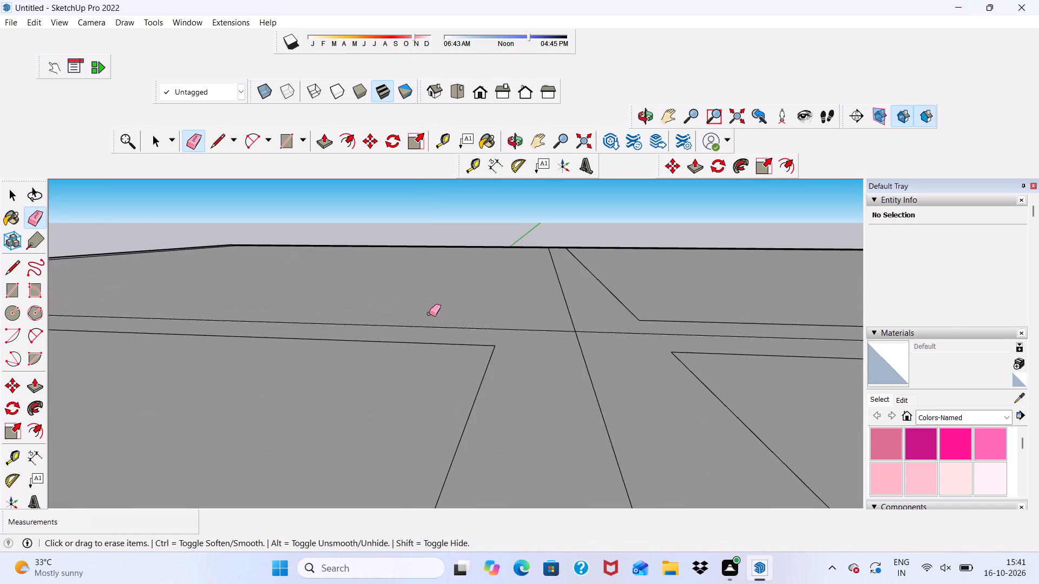
Erase the inner end edge and the front long edge of the narrow middle outline.
scroll(429, 295, down, 7)
middle_drag(594, 359, 457, 437)
scroll(464, 386, up, 1)
scroll(435, 282, down, 5)
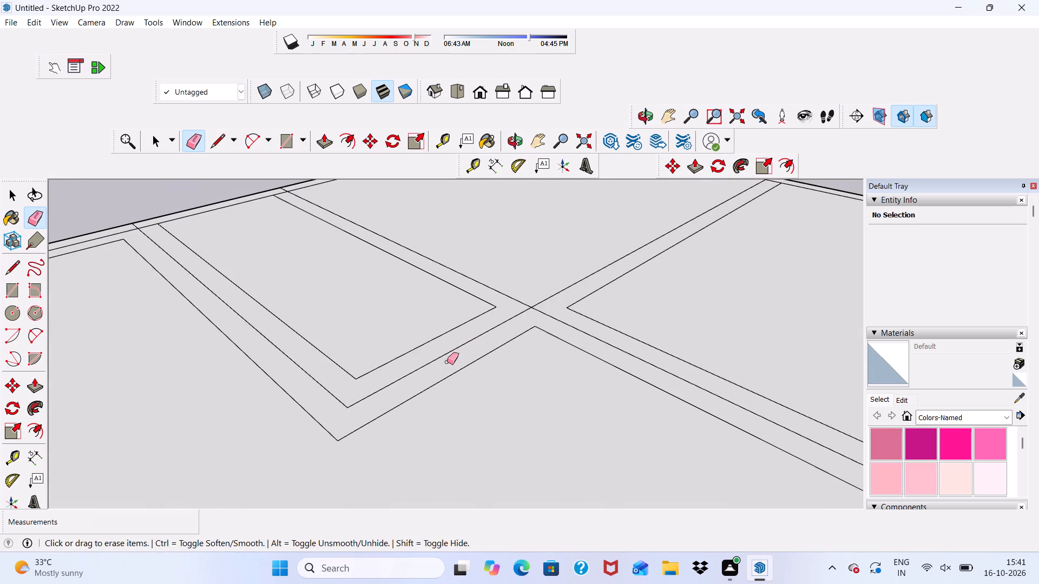
scroll(378, 353, up, 3)
scroll(340, 392, down, 8)
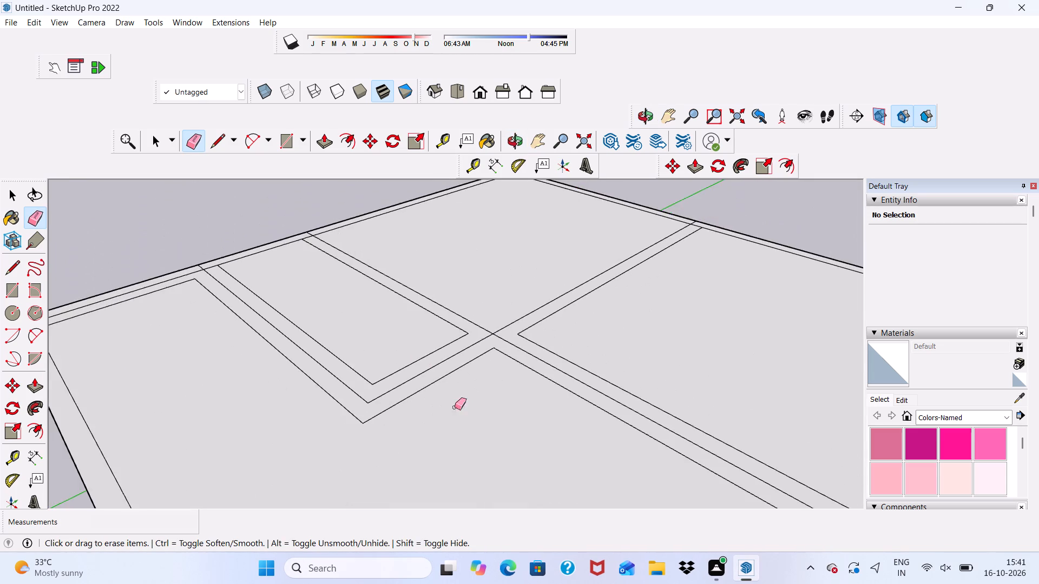
middle_drag(466, 419, 471, 468)
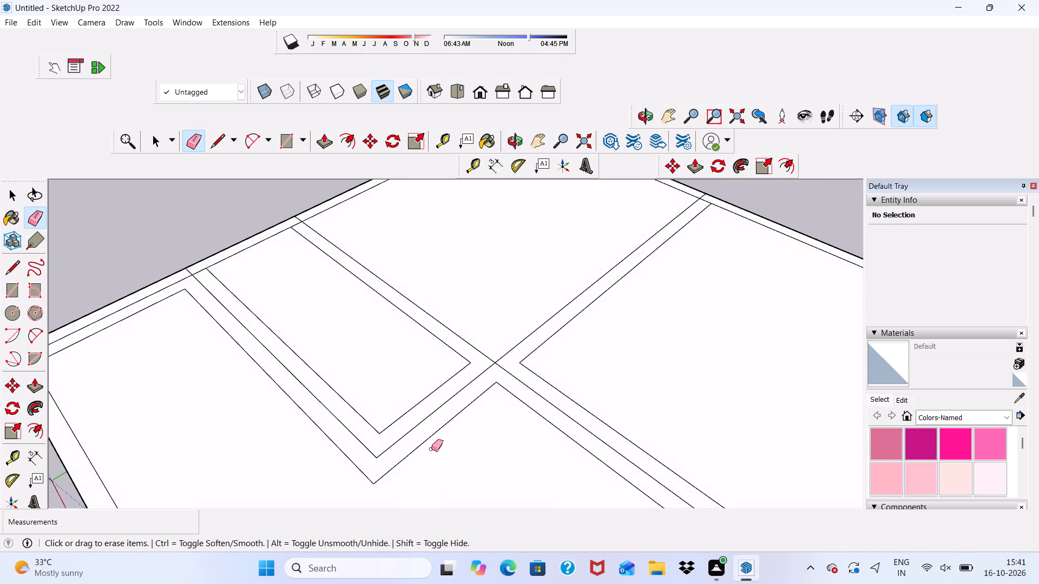
click(381, 428)
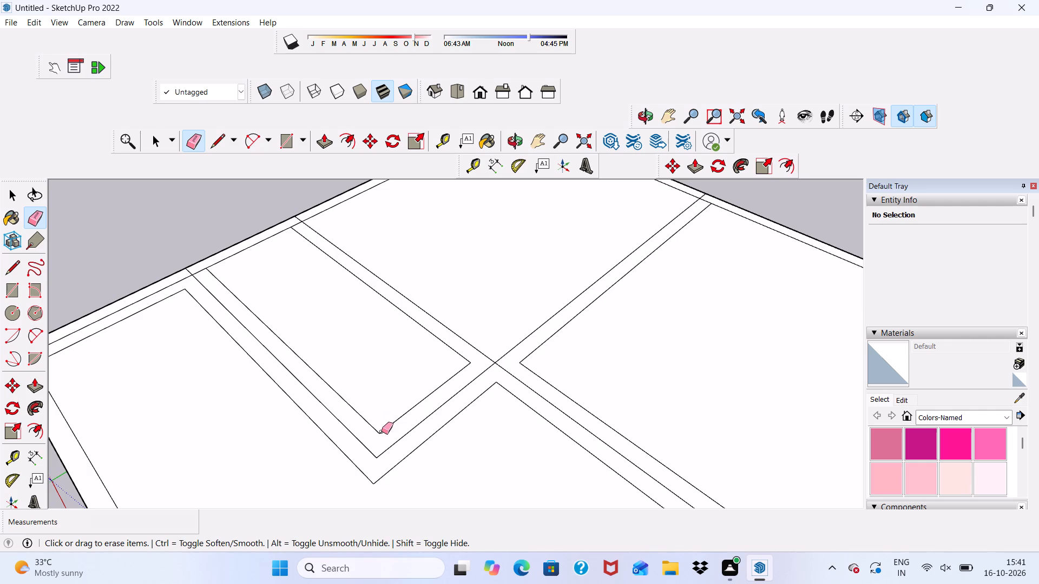
click(382, 432)
click(373, 427)
scroll(365, 389, down, 4)
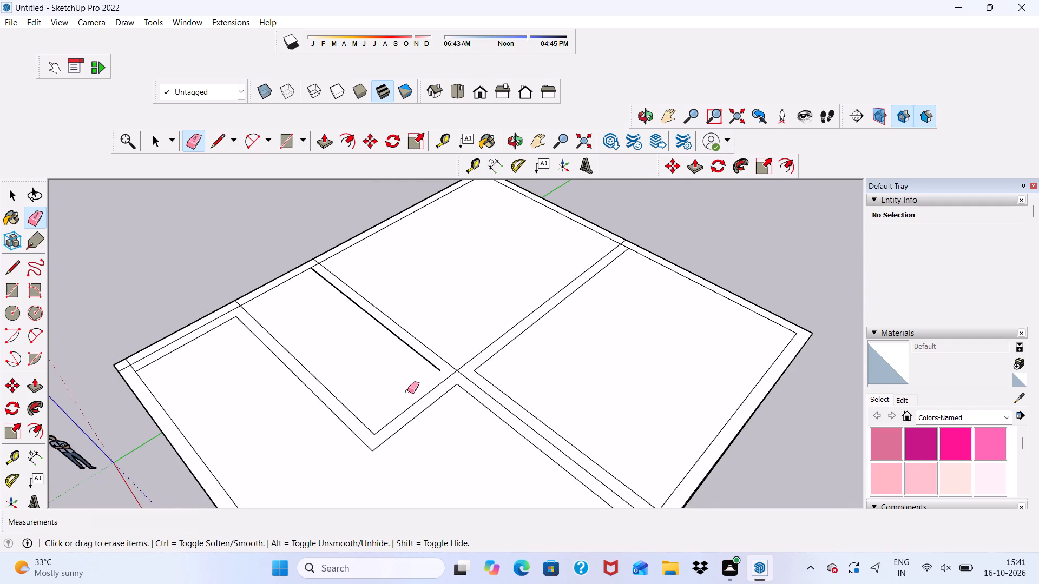
middle_drag(408, 391, 492, 294)
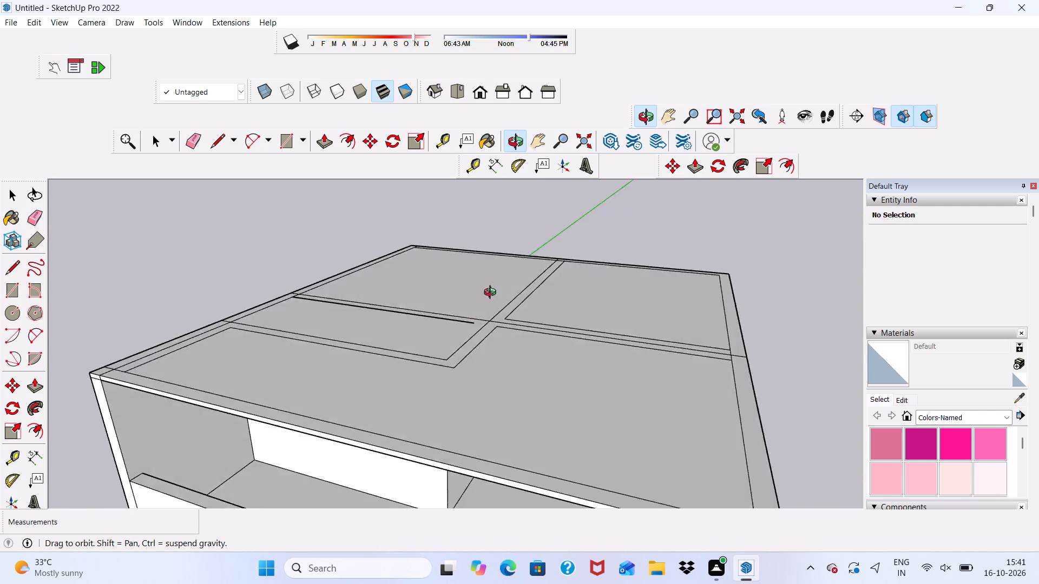
middle_drag(492, 294, 512, 320)
scroll(396, 318, up, 3)
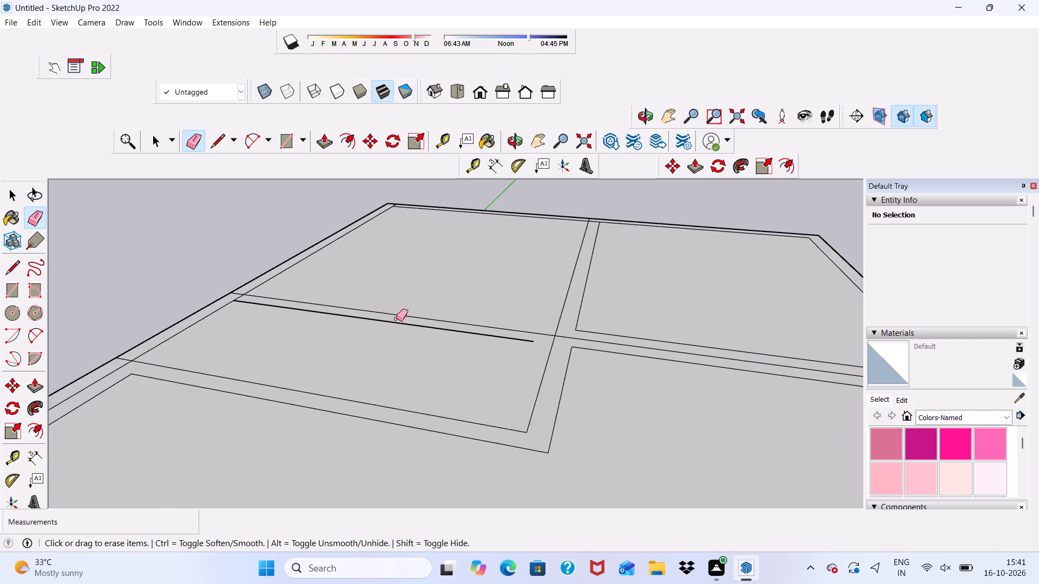
Erase the remaining rear long edge of the narrow middle outline.
scroll(396, 318, up, 2)
drag(399, 333, 407, 317)
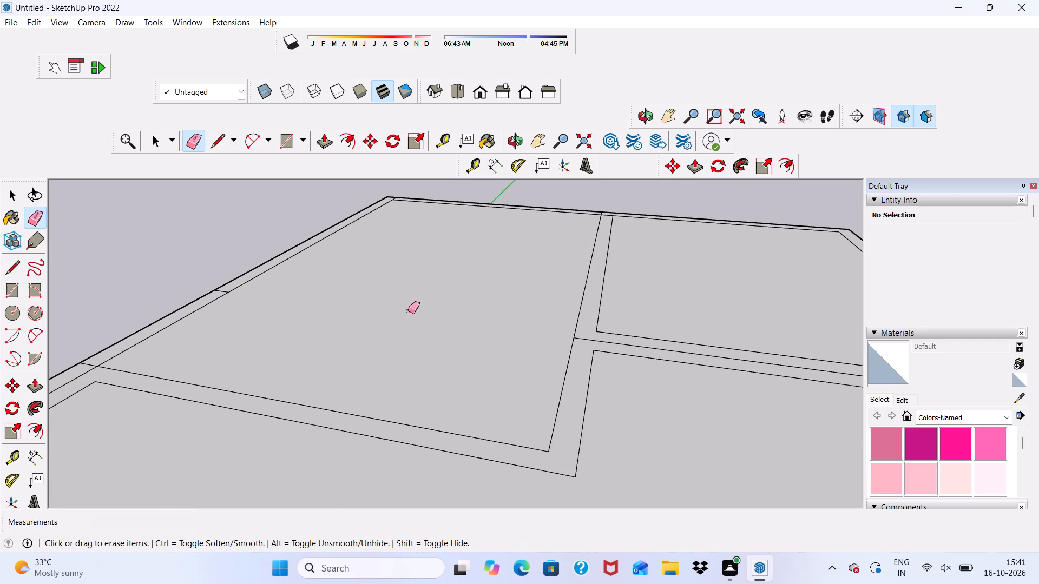
Erase the short leftover line crossing the outer wall beside the green axis, behind the larger rear room's front edge.
scroll(404, 311, down, 5)
middle_drag(439, 371, 509, 305)
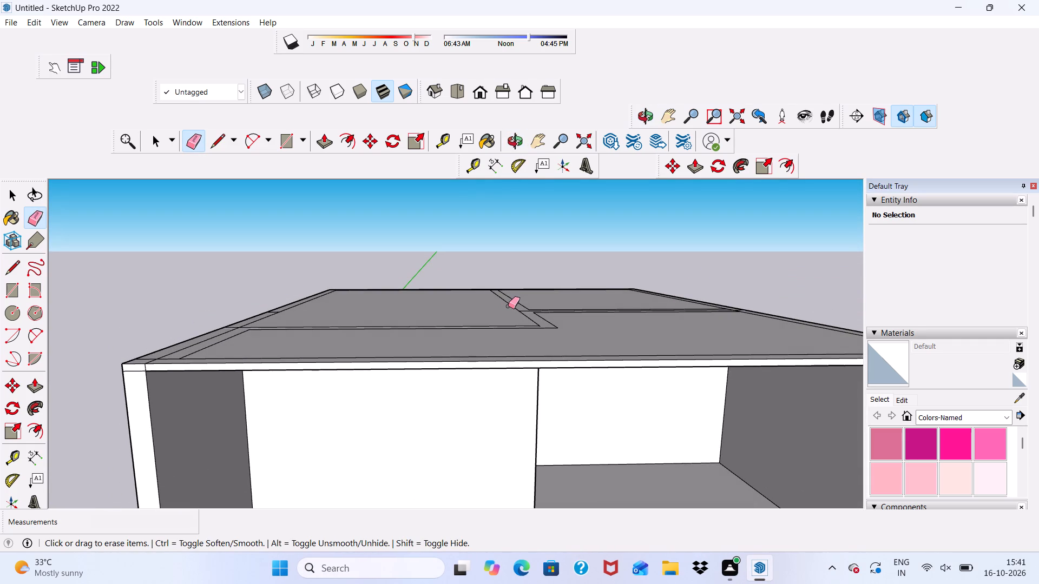
scroll(508, 306, down, 6)
scroll(371, 311, up, 2)
middle_drag(375, 360, 386, 472)
scroll(361, 300, up, 4)
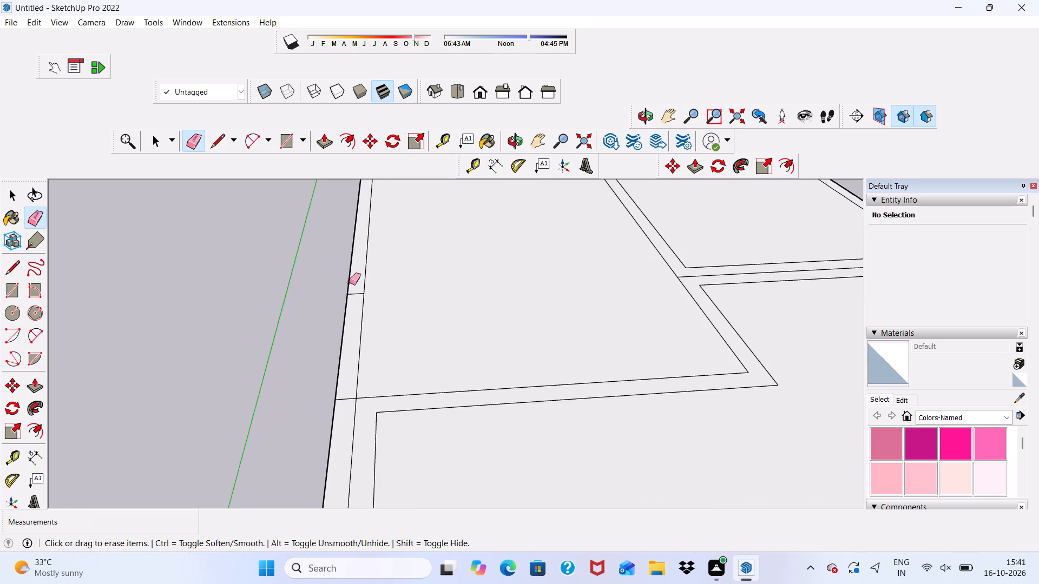
scroll(349, 282, up, 5)
drag(363, 294, 362, 306)
scroll(362, 318, down, 13)
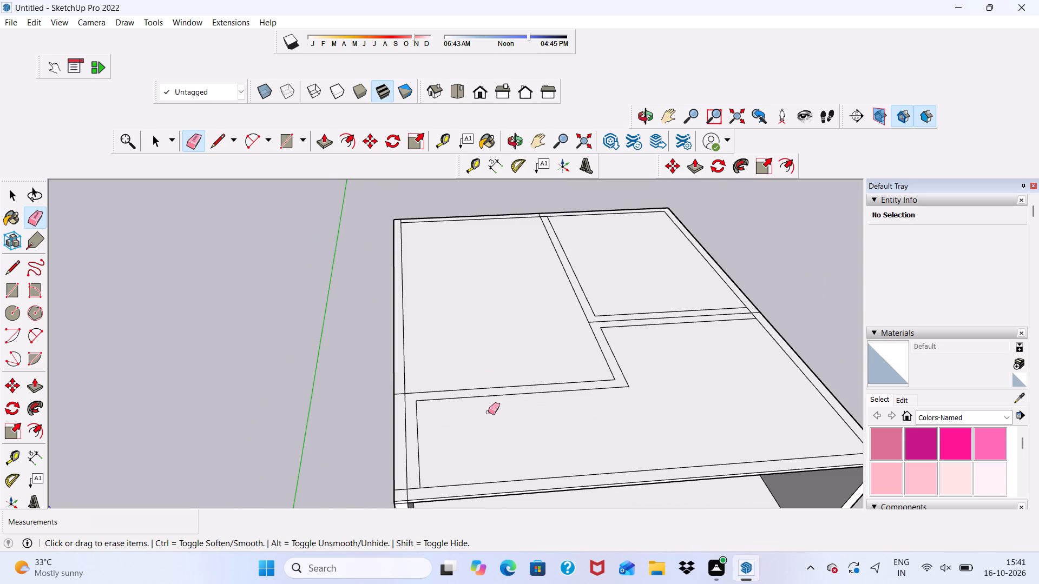
Erase the short leftover lines crossing the outer wall at the roof's rear corner nearest the green axis.
scroll(424, 250, up, 6)
scroll(400, 241, up, 15)
drag(426, 240, 441, 233)
scroll(439, 238, up, 3)
drag(429, 245, 438, 236)
Erase the stub crossing the rear outer wall and the short edge closing the central wall's rear end.
scroll(345, 300, down, 13)
scroll(358, 380, up, 1)
scroll(354, 330, down, 6)
scroll(531, 300, up, 8)
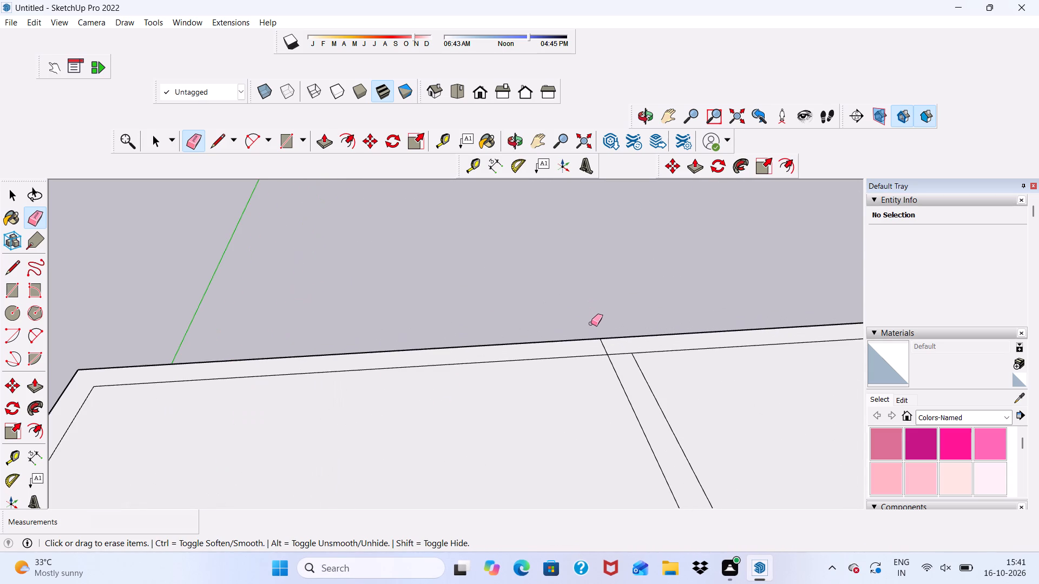
drag(608, 346, 601, 350)
scroll(454, 338, down, 10)
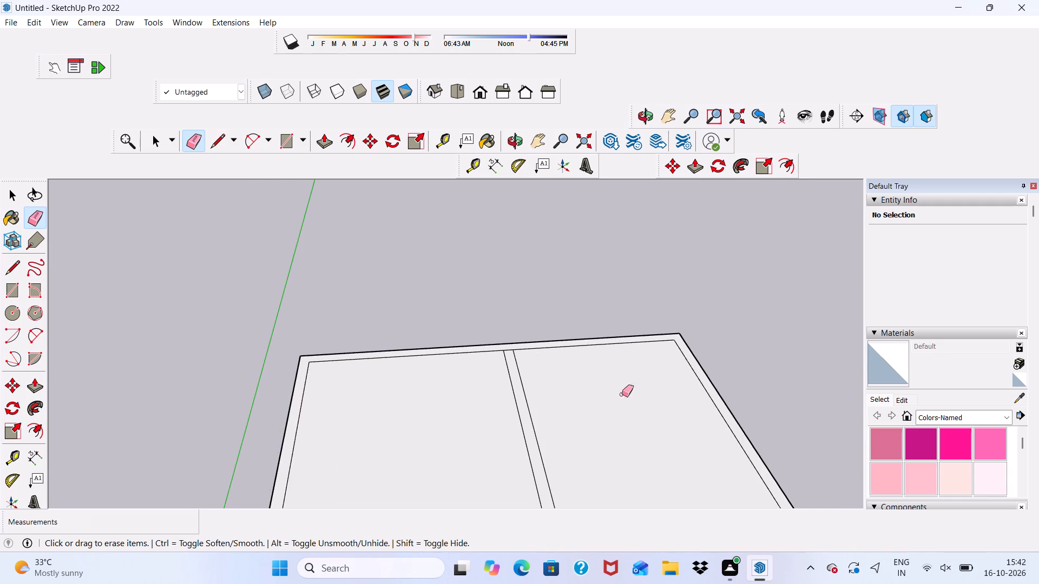
scroll(513, 369, up, 14)
drag(512, 337, 509, 355)
scroll(495, 322, down, 2)
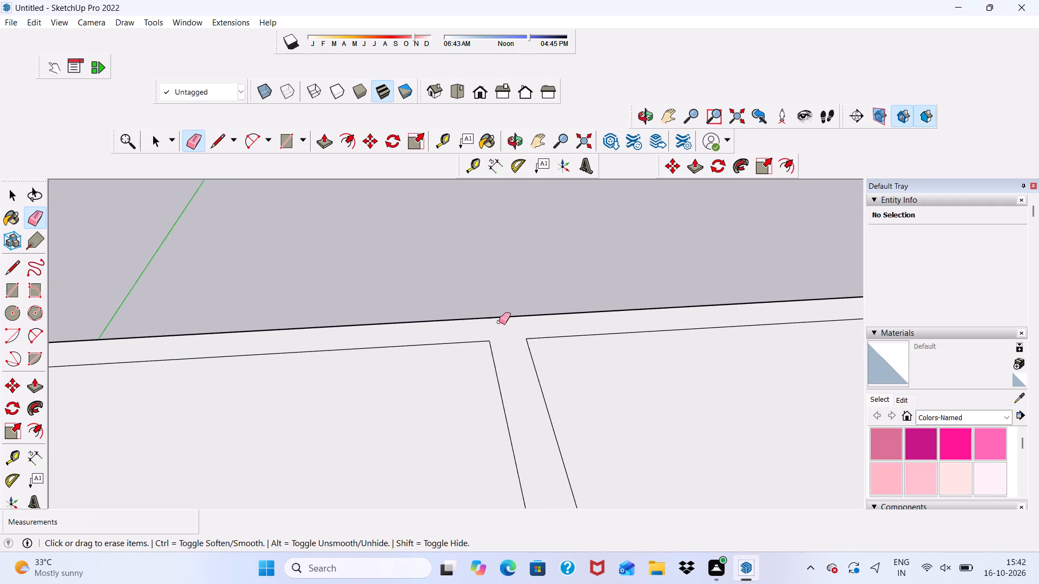
Erase the front outline's rear edge that faces the smaller rear room.
scroll(499, 322, down, 20)
middle_drag(531, 408, 486, 375)
scroll(505, 416, up, 6)
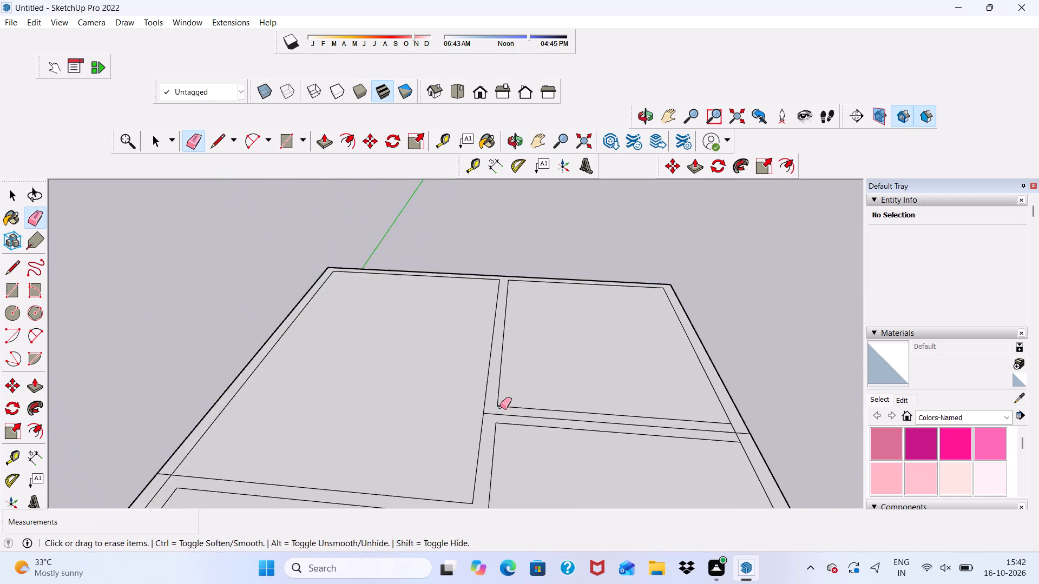
scroll(513, 434, up, 4)
middle_drag(510, 433, 465, 321)
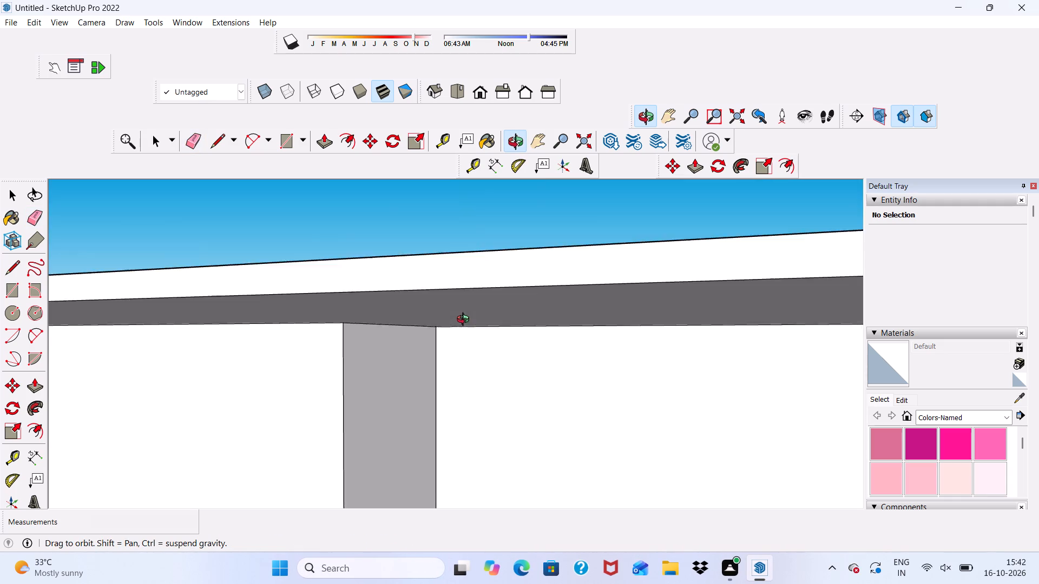
middle_drag(465, 321, 499, 318)
scroll(499, 318, up, 4)
middle_drag(509, 360, 509, 449)
scroll(483, 294, up, 5)
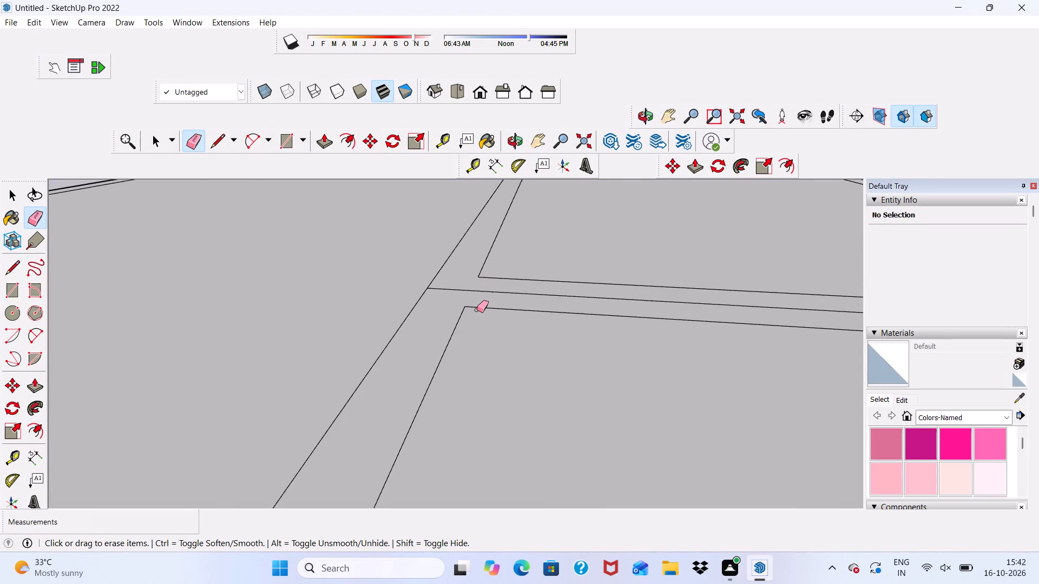
drag(477, 310, 482, 308)
click(482, 308)
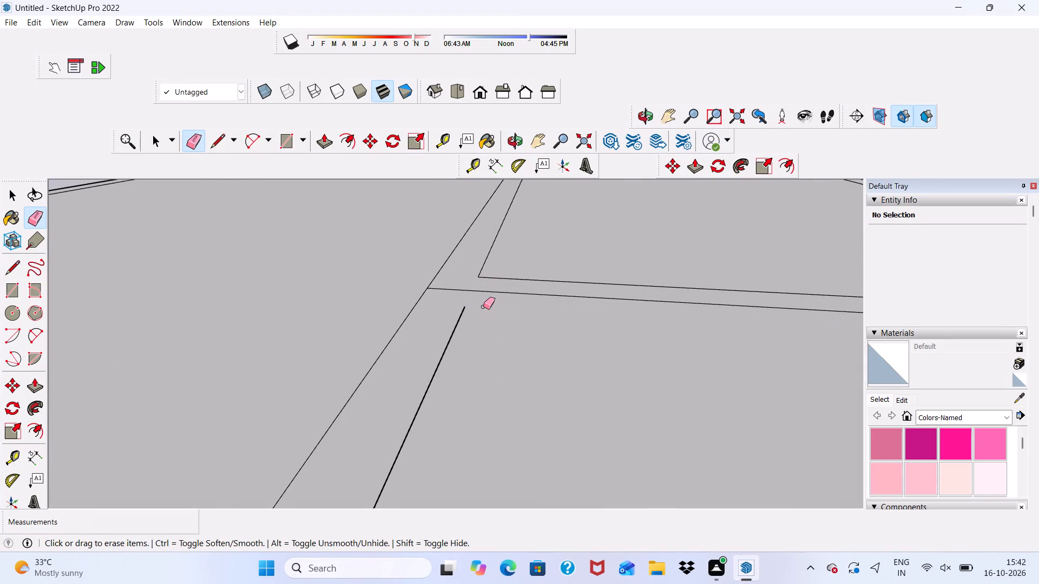
Draw a 1' 6" line from the front outline's open inner corner to the facing corner of the smaller rear room.
scroll(483, 307, down, 3)
click(213, 138)
scroll(411, 185, up, 3)
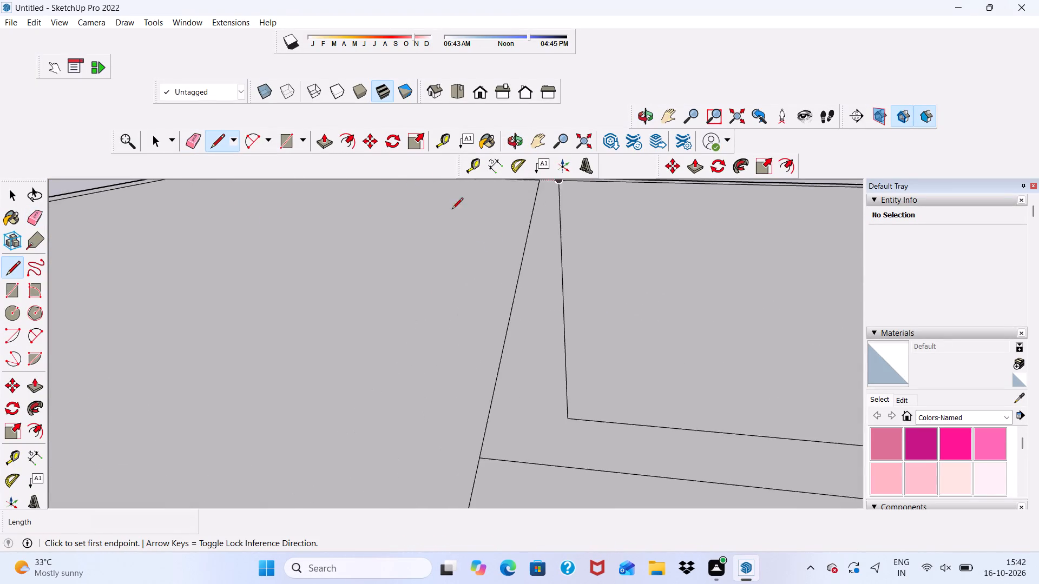
scroll(501, 280, down, 2)
middle_drag(489, 329, 310, 346)
scroll(405, 479, up, 1)
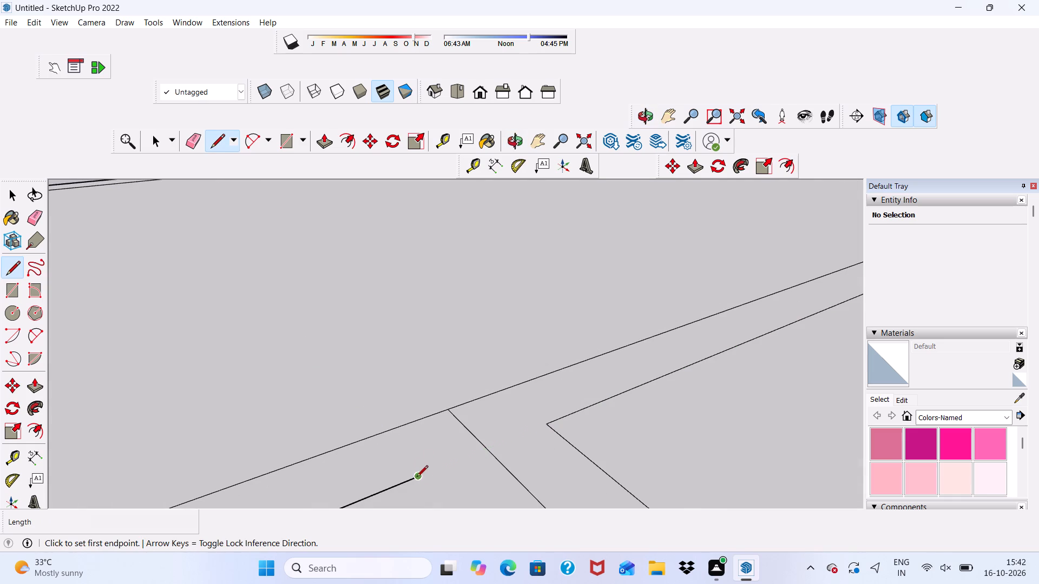
click(417, 478)
click(548, 422)
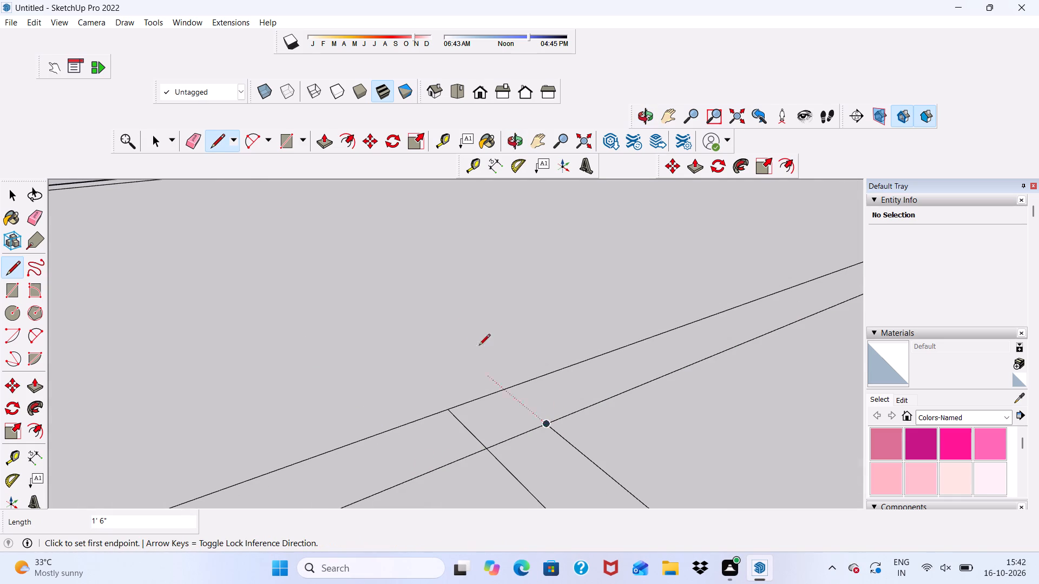
Erase the cross wall line's stub through the central wall and the short edge closing the cross wall's inner end.
click(188, 136)
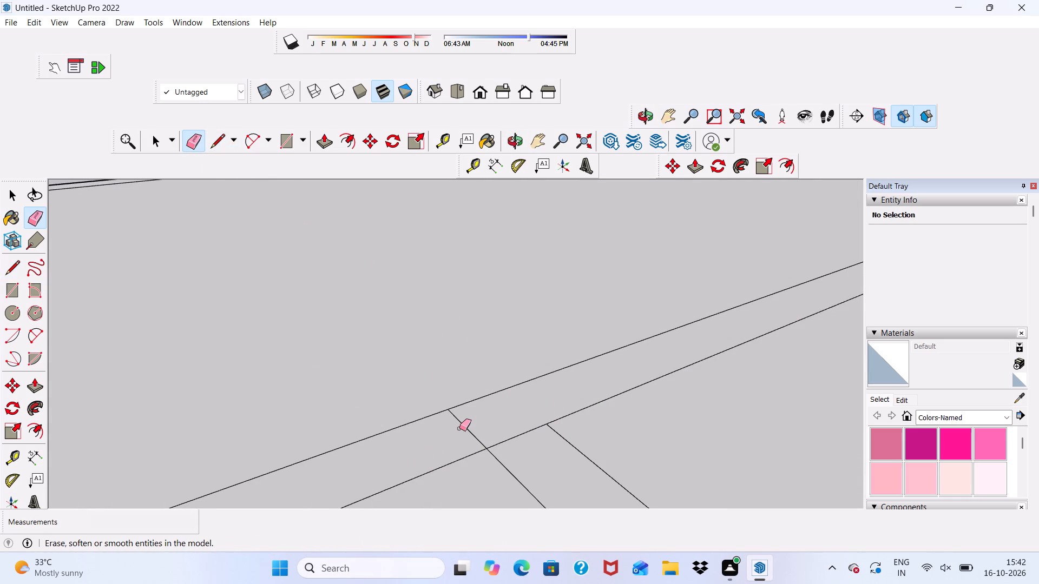
drag(459, 428, 470, 419)
drag(498, 430, 514, 445)
scroll(416, 323, down, 7)
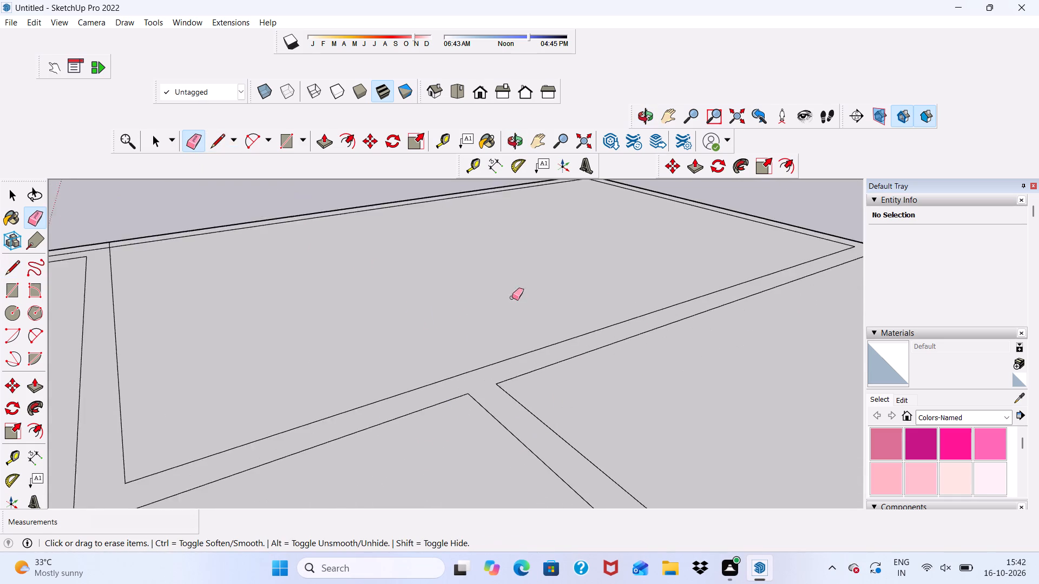
Erase the stub crossing the outer wall where the cross wall meets the side opposite the green axis.
scroll(512, 297, down, 11)
middle_drag(521, 391, 644, 406)
scroll(744, 428, up, 9)
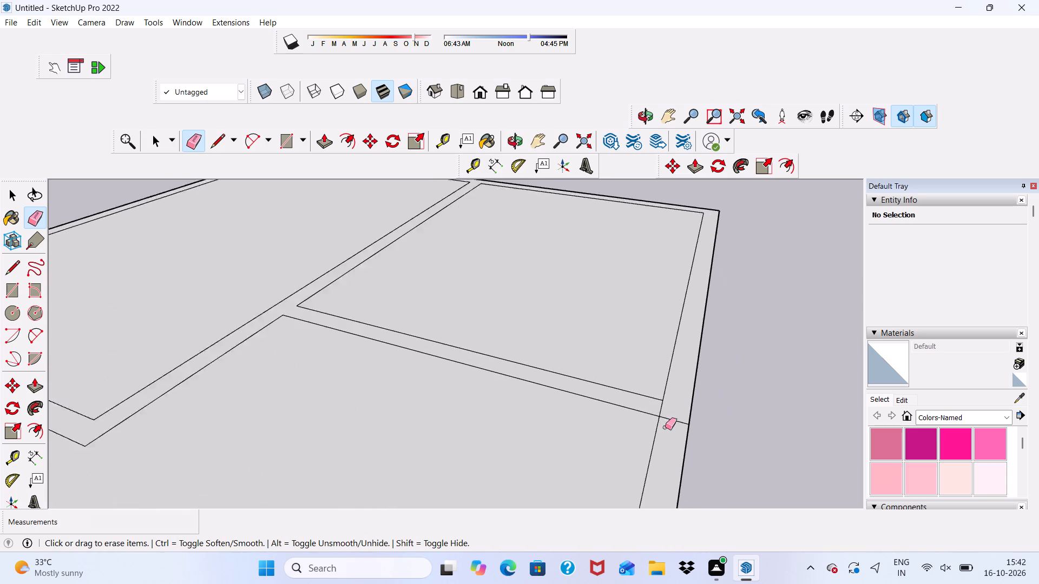
scroll(665, 427, up, 4)
drag(676, 414, 678, 421)
scroll(675, 423, down, 2)
Erase the short vertical edge on the roof slab's side face near the cross wall's outer end.
middle_drag(673, 426, 539, 335)
scroll(580, 446, up, 5)
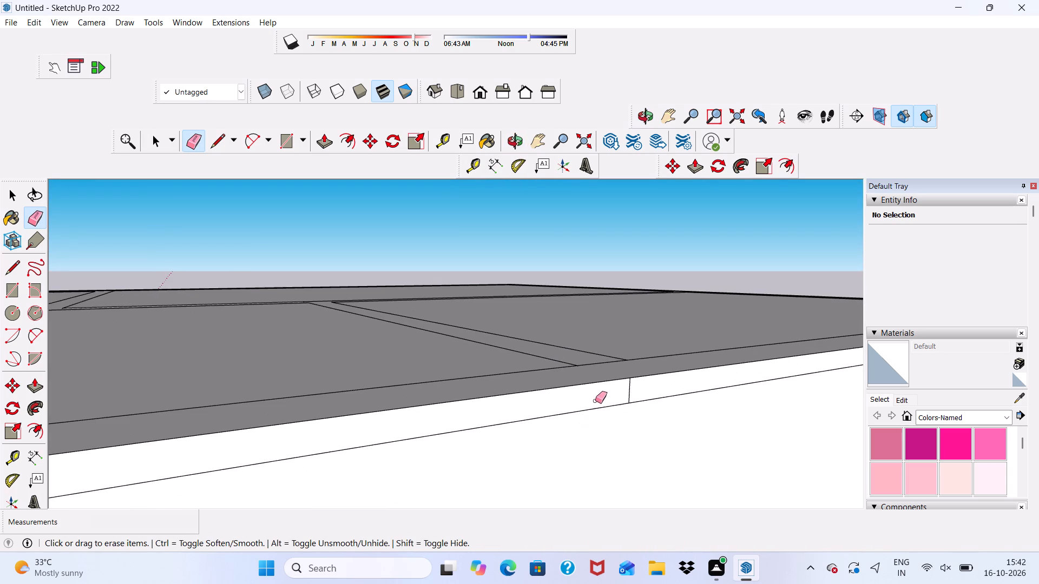
drag(620, 400, 635, 395)
Erase the short edge closing the cross wall's outer end so it opens into the outer wall.
middle_drag(602, 382, 817, 463)
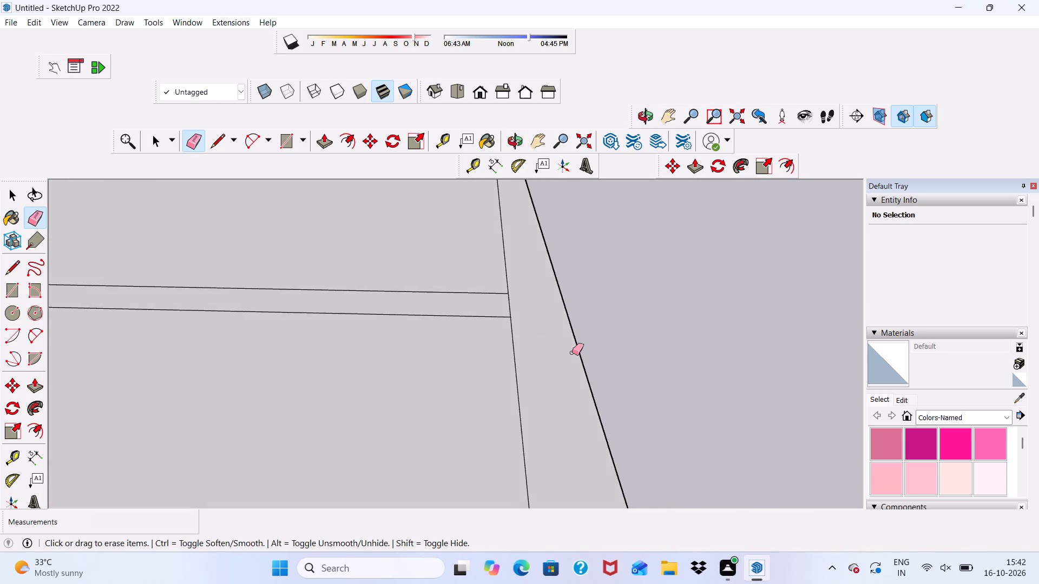
scroll(507, 349, up, 4)
drag(509, 295, 521, 288)
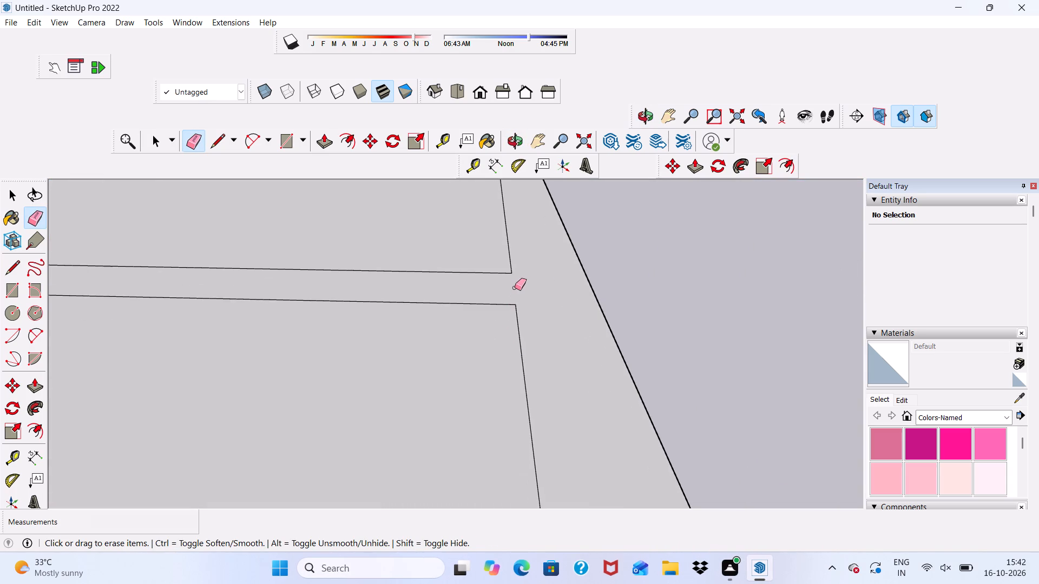
Erase the front outline's side edge beside the green axis.
scroll(515, 288, down, 20)
scroll(515, 288, down, 1)
middle_drag(366, 310, 356, 429)
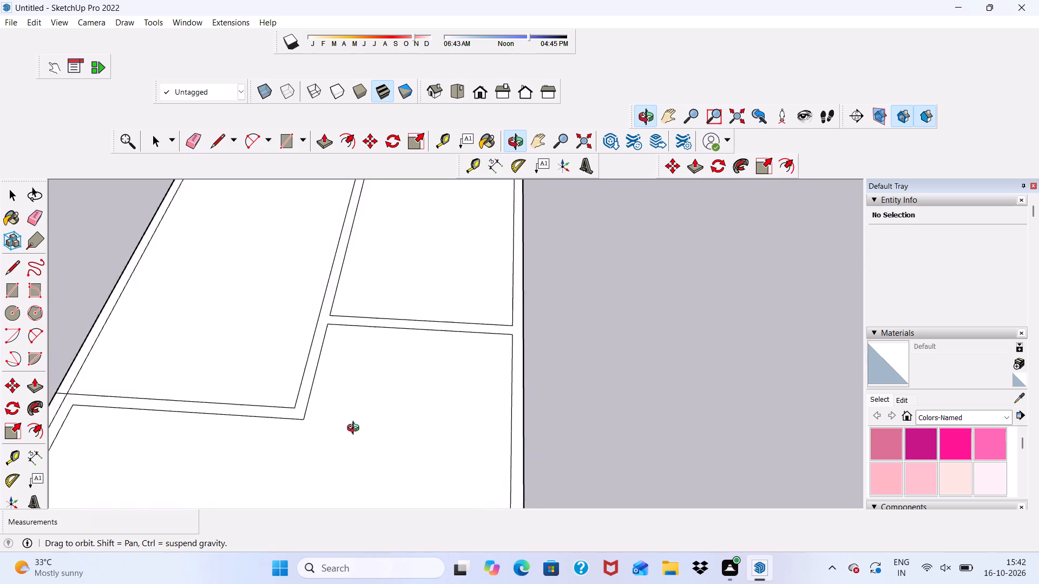
middle_drag(356, 429, 310, 450)
scroll(350, 309, down, 5)
scroll(475, 203, up, 5)
scroll(306, 276, down, 5)
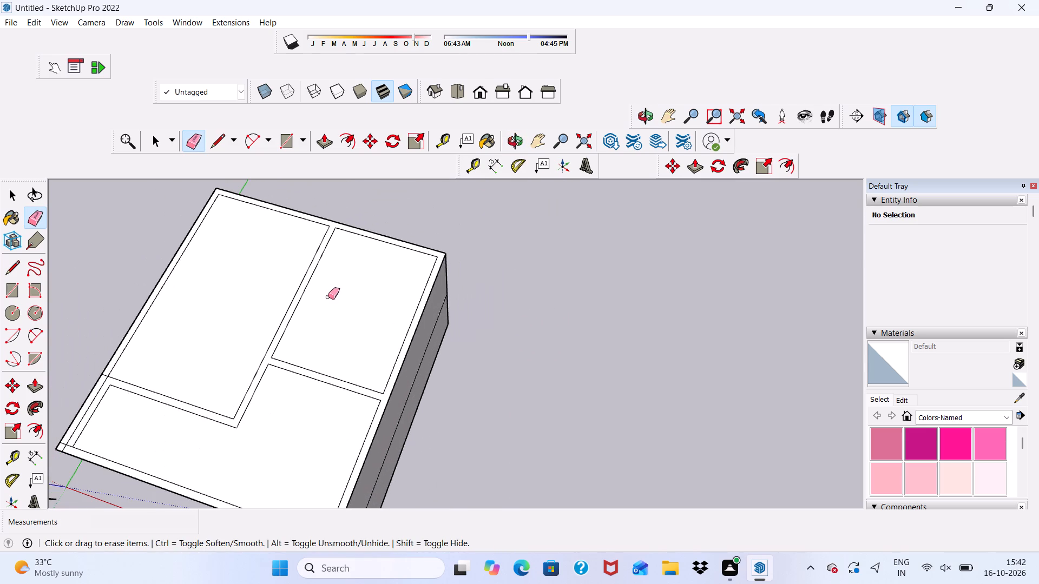
scroll(154, 399, up, 3)
scroll(147, 403, down, 1)
middle_drag(150, 403, 298, 294)
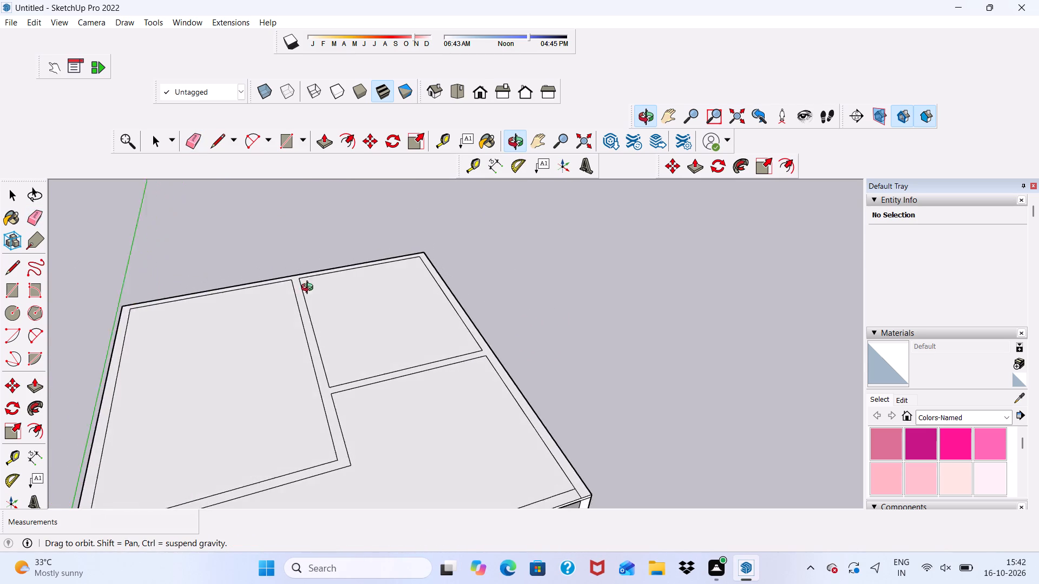
scroll(341, 271, up, 1)
scroll(344, 265, down, 5)
scroll(175, 470, up, 4)
scroll(248, 456, up, 5)
drag(254, 443, 265, 442)
scroll(245, 324, up, 4)
scroll(279, 388, down, 2)
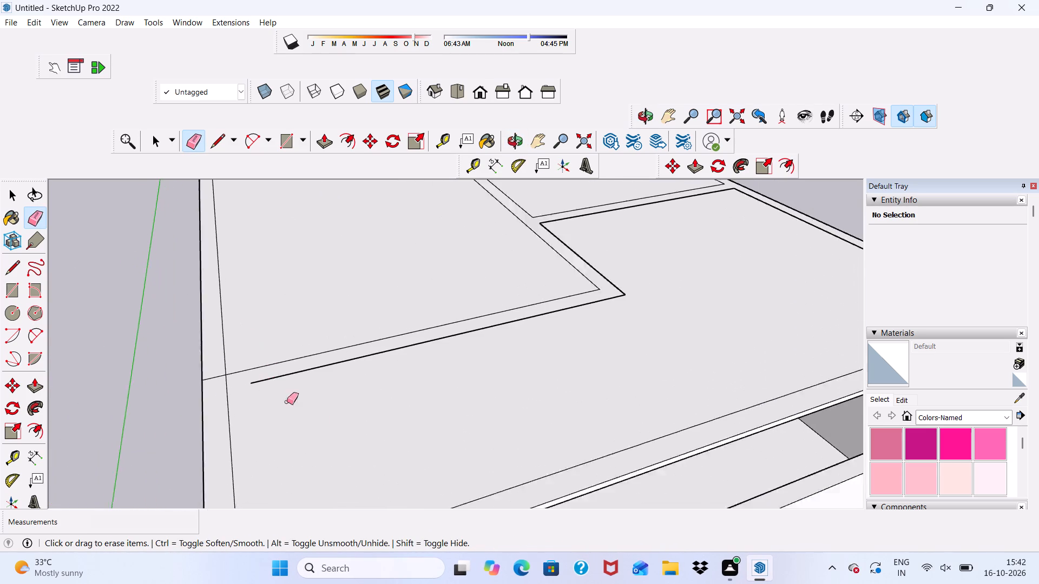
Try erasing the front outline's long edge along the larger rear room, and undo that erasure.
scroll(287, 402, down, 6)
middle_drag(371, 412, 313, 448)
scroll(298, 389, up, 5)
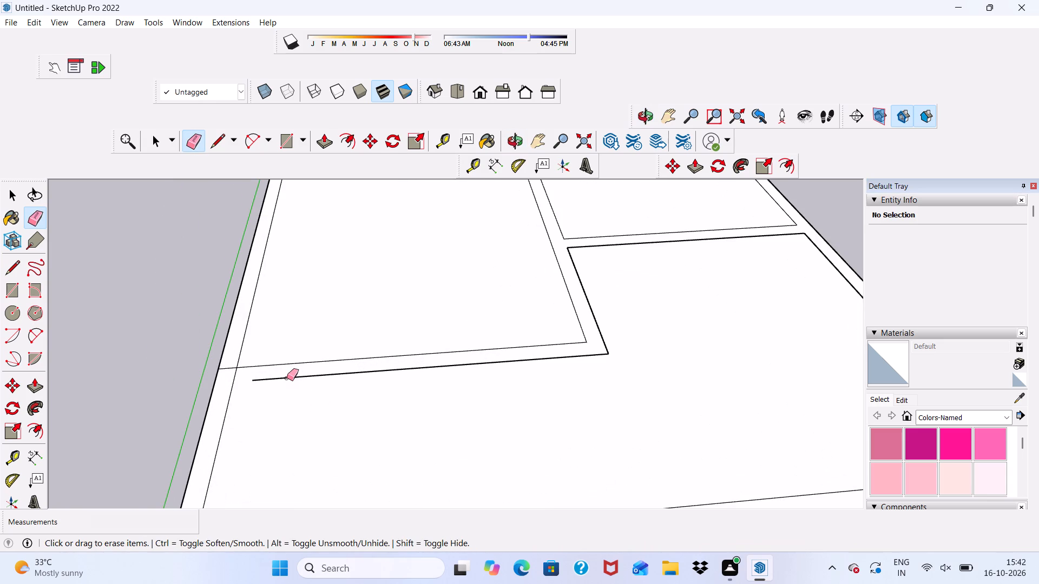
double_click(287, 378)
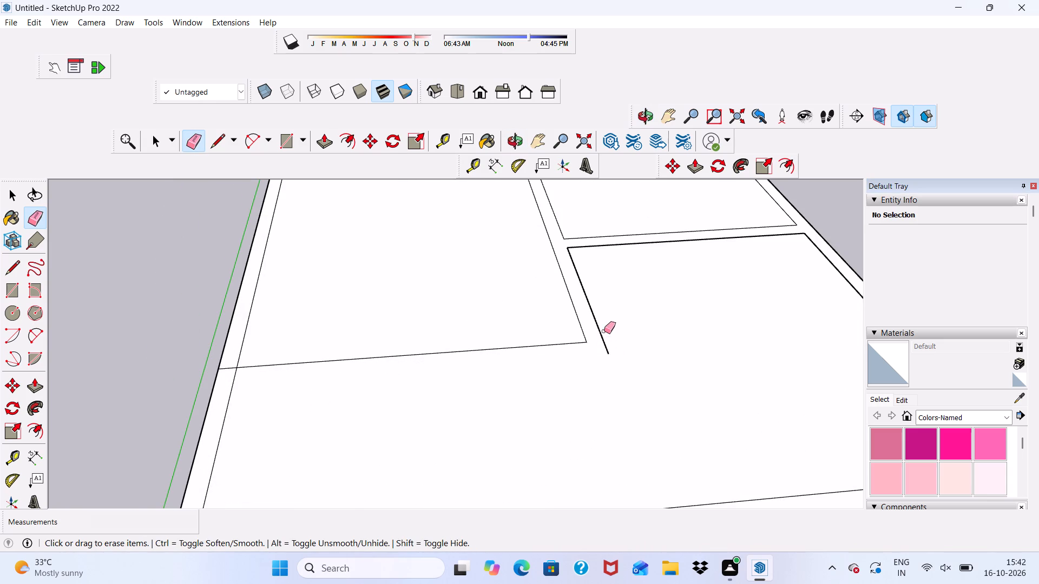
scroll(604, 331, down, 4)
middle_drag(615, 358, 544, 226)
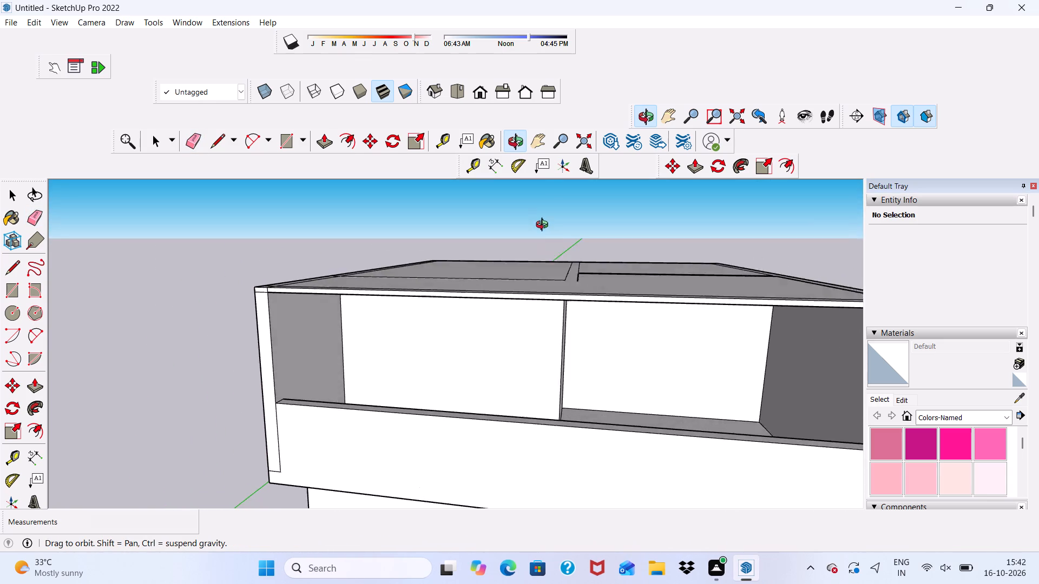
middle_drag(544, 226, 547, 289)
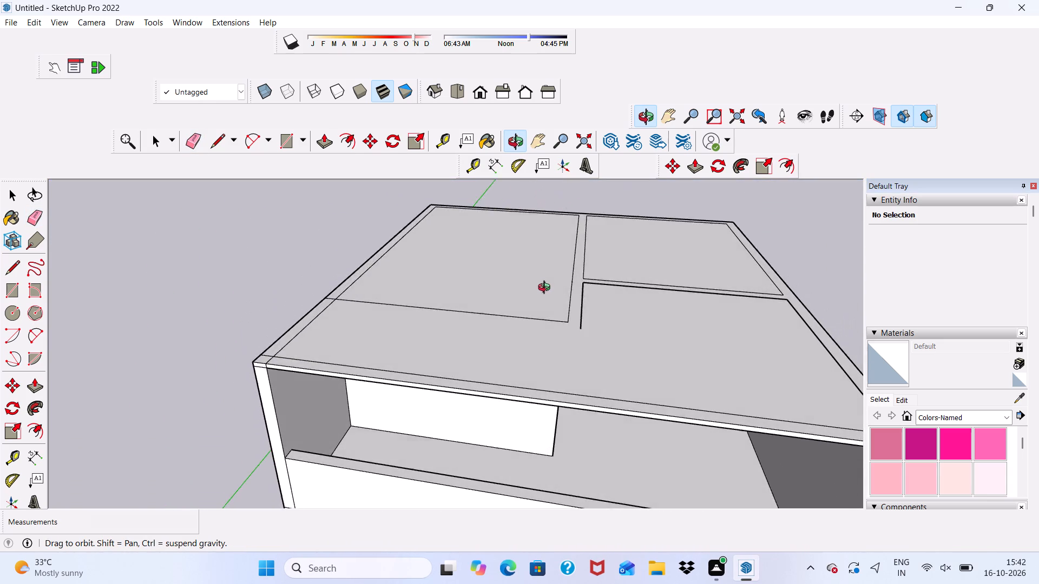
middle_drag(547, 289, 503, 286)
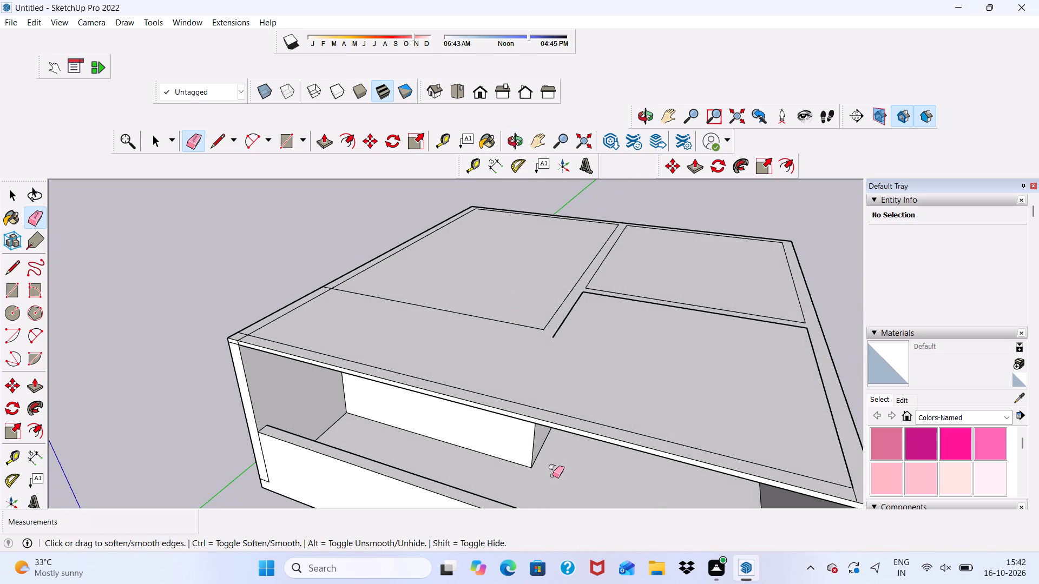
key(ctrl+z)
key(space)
Draw a 1' 6" line extending the open end of the front outline's long edge to the roof edge beside the green axis.
scroll(392, 353, up, 1)
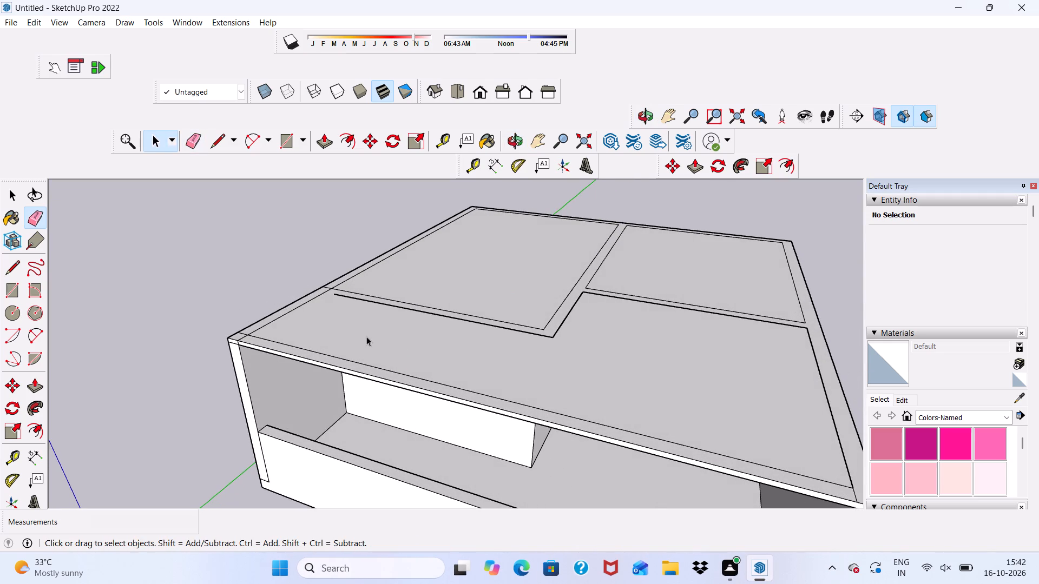
scroll(366, 336, up, 2)
scroll(326, 268, down, 1)
middle_drag(326, 269, 416, 317)
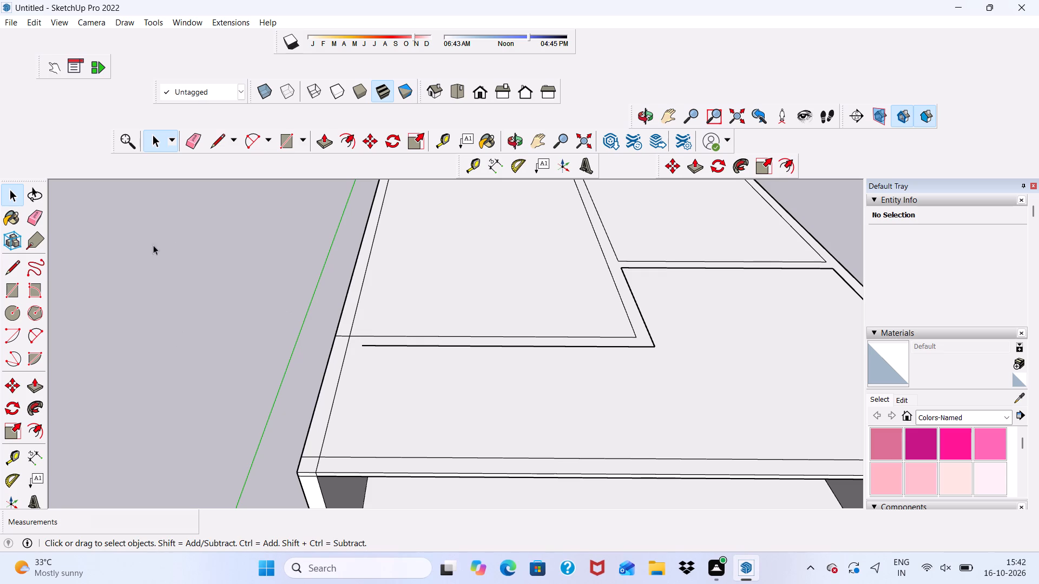
click(221, 139)
scroll(354, 355, up, 6)
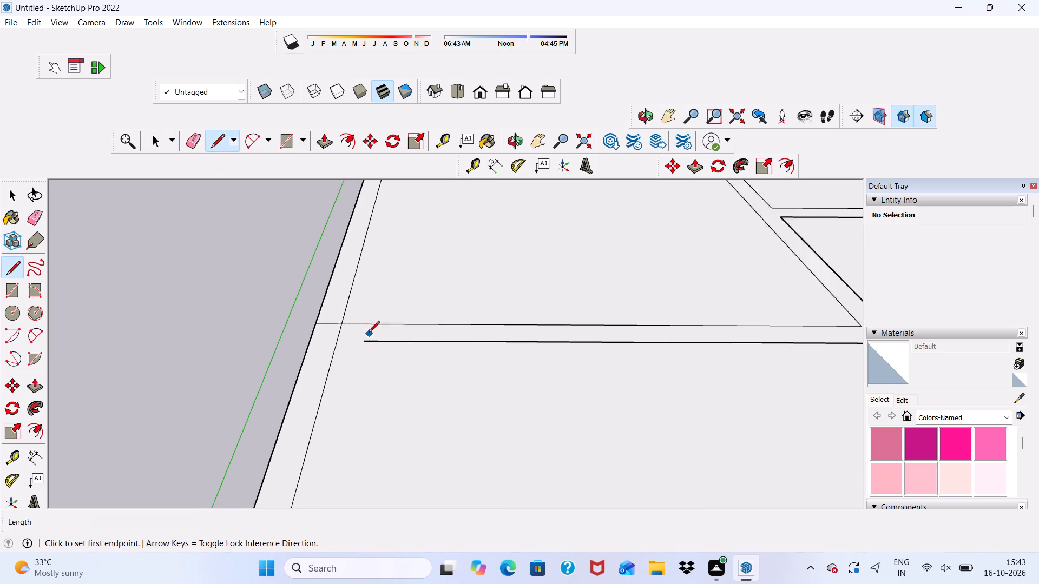
scroll(369, 333, up, 1)
click(365, 339)
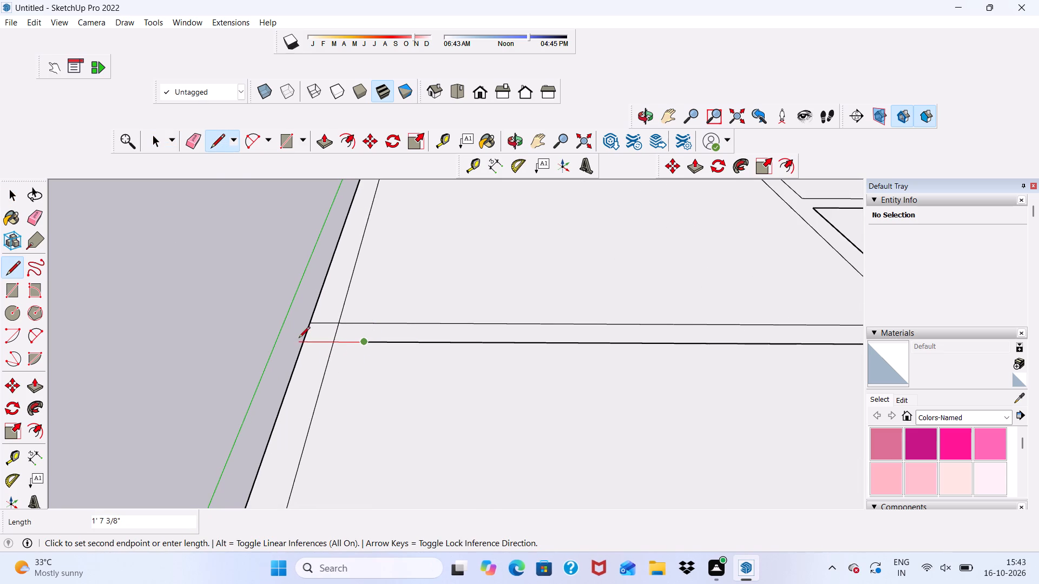
click(304, 340)
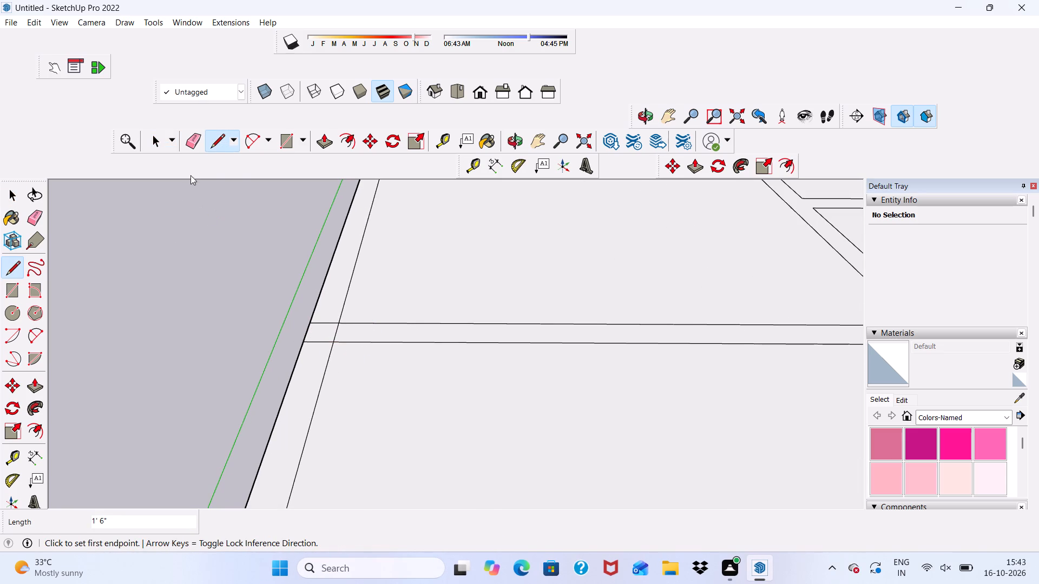
Erase the overlapping line stubs where the cross wall meets the side wall beside the green axis, joining the two outlines.
click(188, 135)
scroll(352, 301, up, 3)
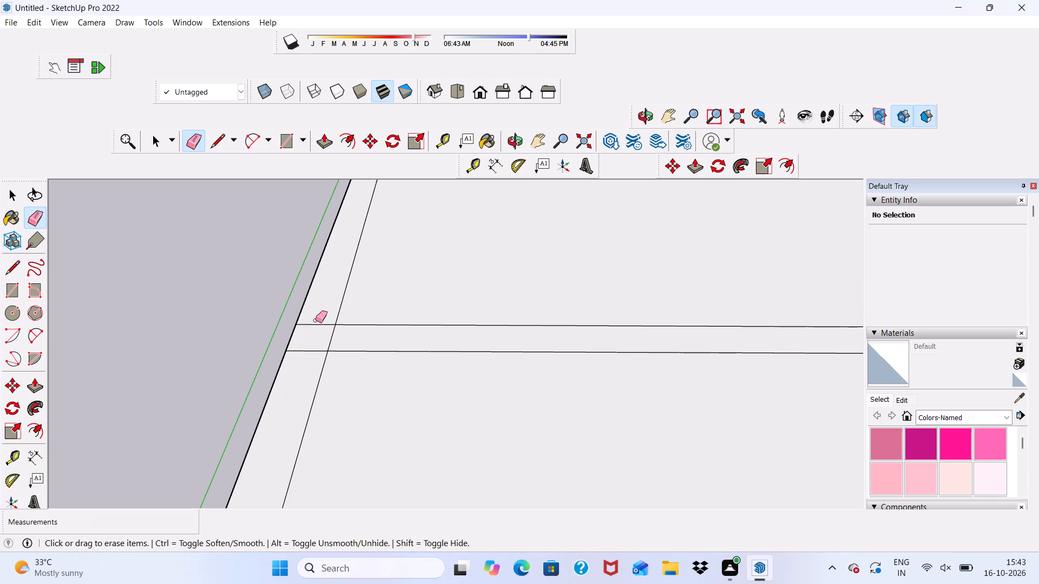
drag(315, 320, 315, 348)
drag(315, 348, 312, 353)
drag(325, 337, 339, 337)
scroll(335, 328, down, 2)
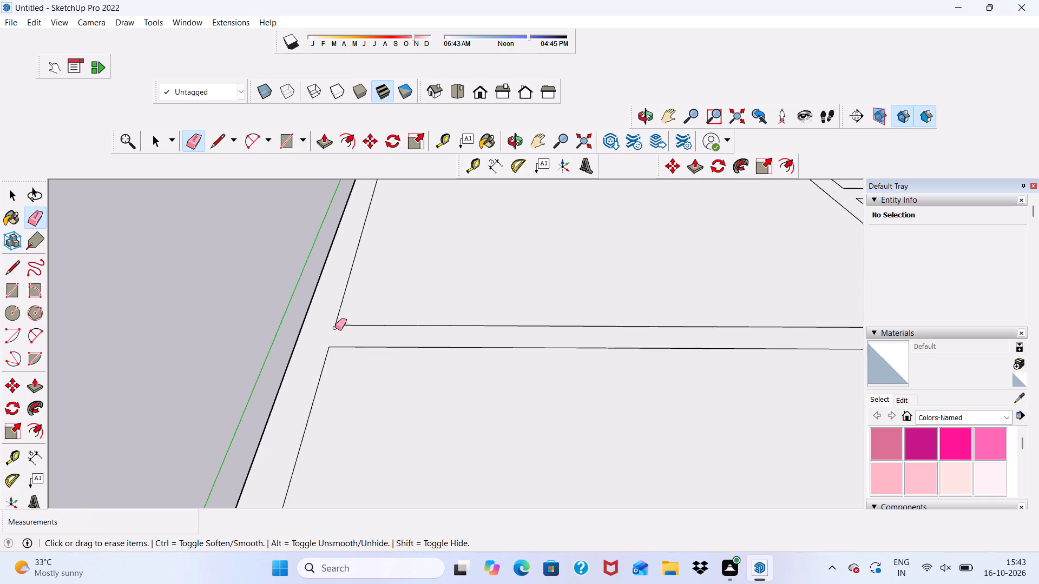
Erase the short line crossing the side wall outline at the roof's front corner beside the green axis.
scroll(335, 328, down, 2)
key(space)
scroll(299, 280, down, 9)
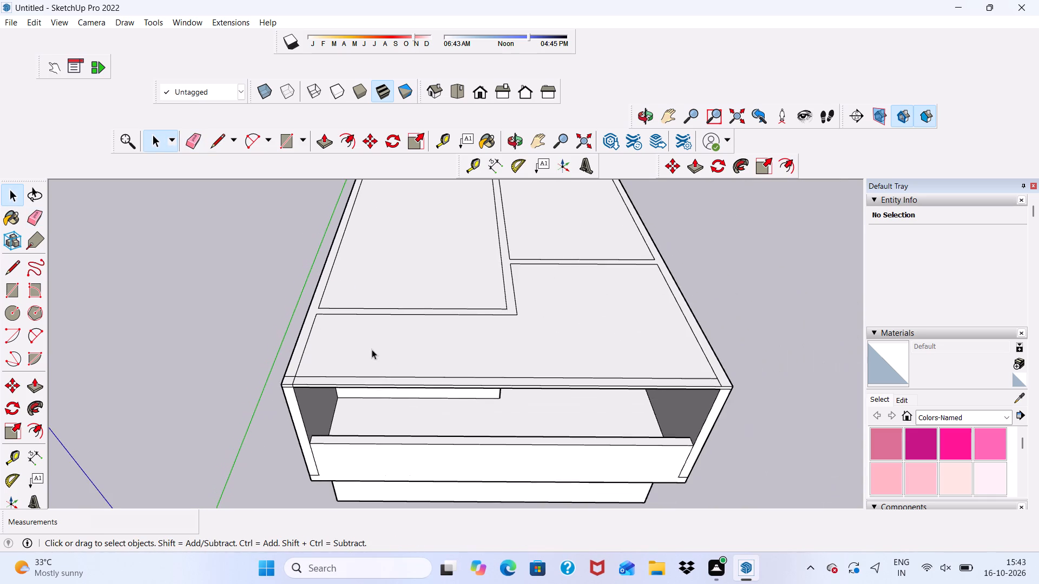
middle_drag(413, 357, 402, 326)
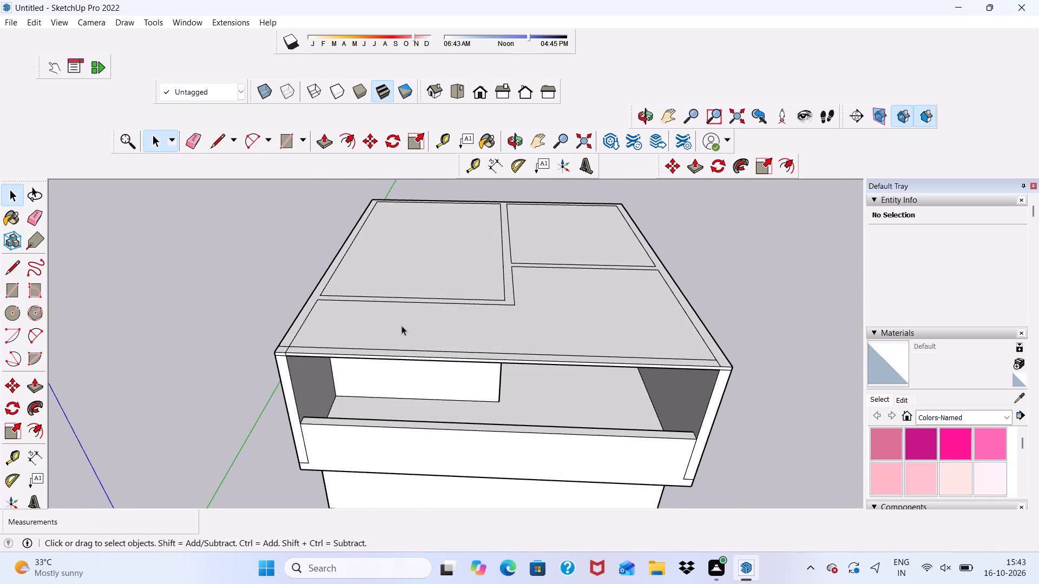
scroll(390, 335, down, 5)
scroll(356, 352, up, 6)
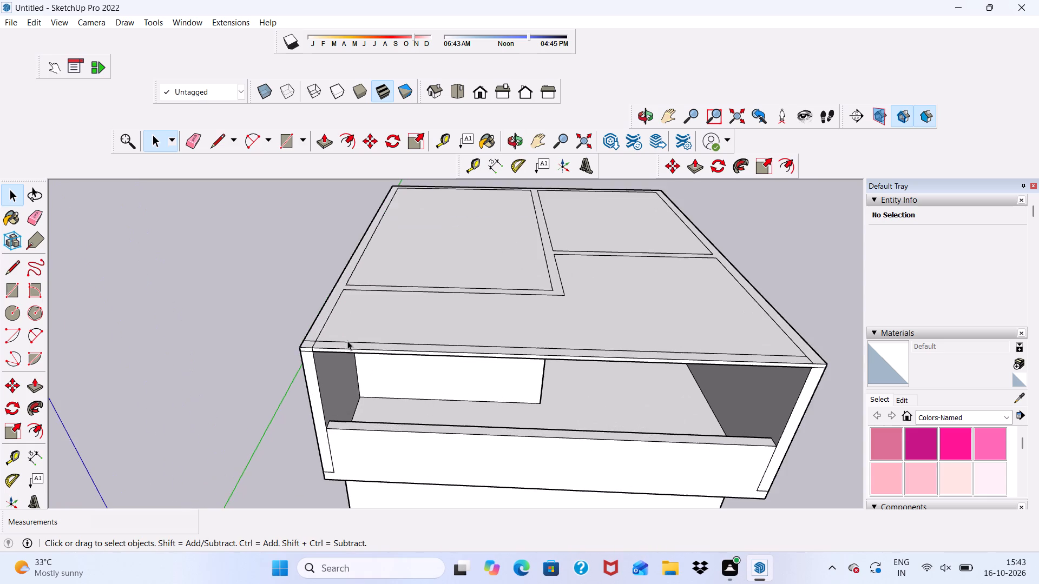
middle_drag(346, 349, 339, 397)
scroll(223, 222, up, 1)
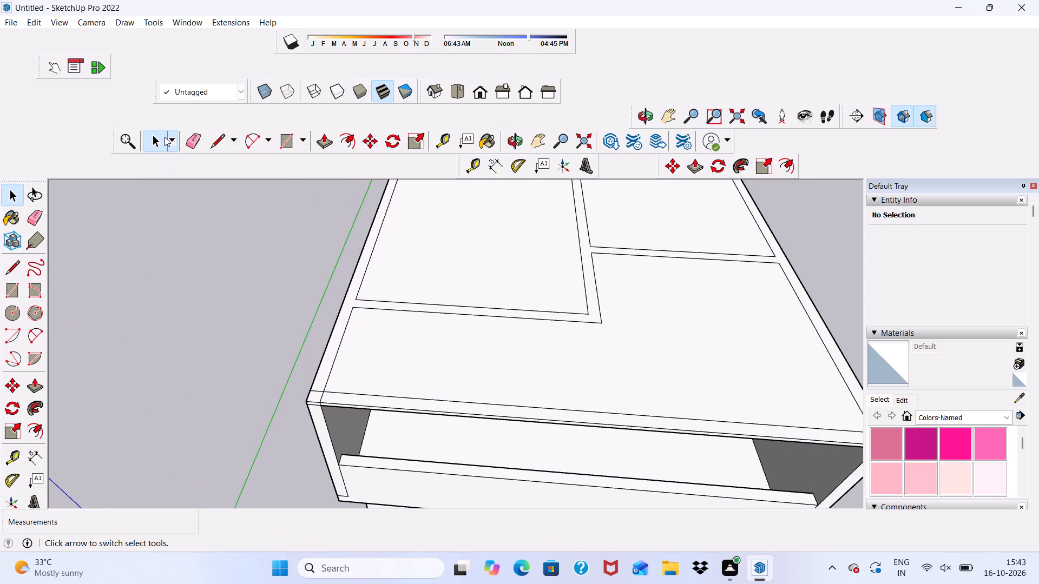
click(185, 136)
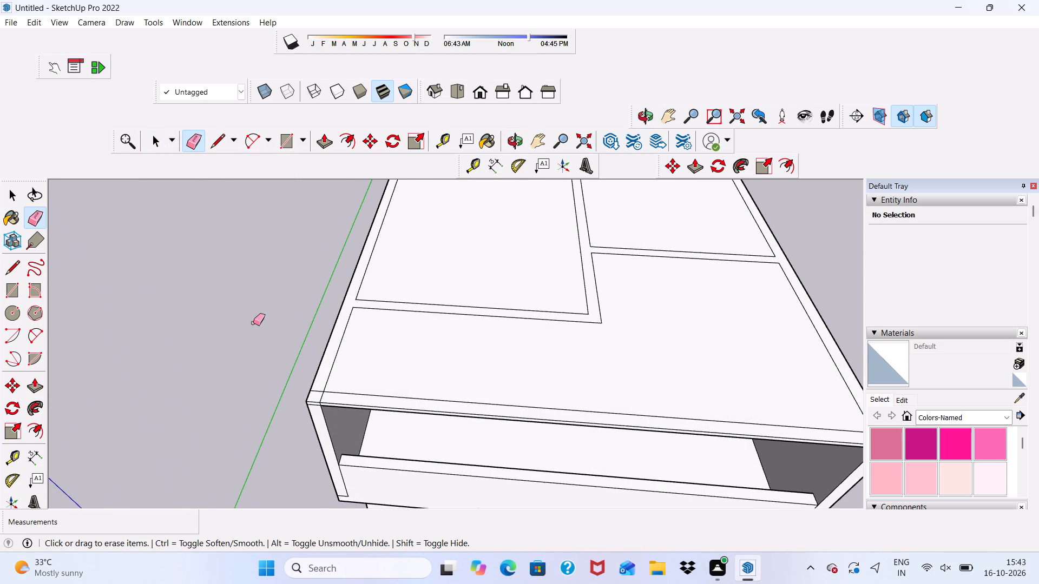
scroll(254, 323, up, 3)
scroll(351, 426, up, 4)
drag(348, 426, 349, 433)
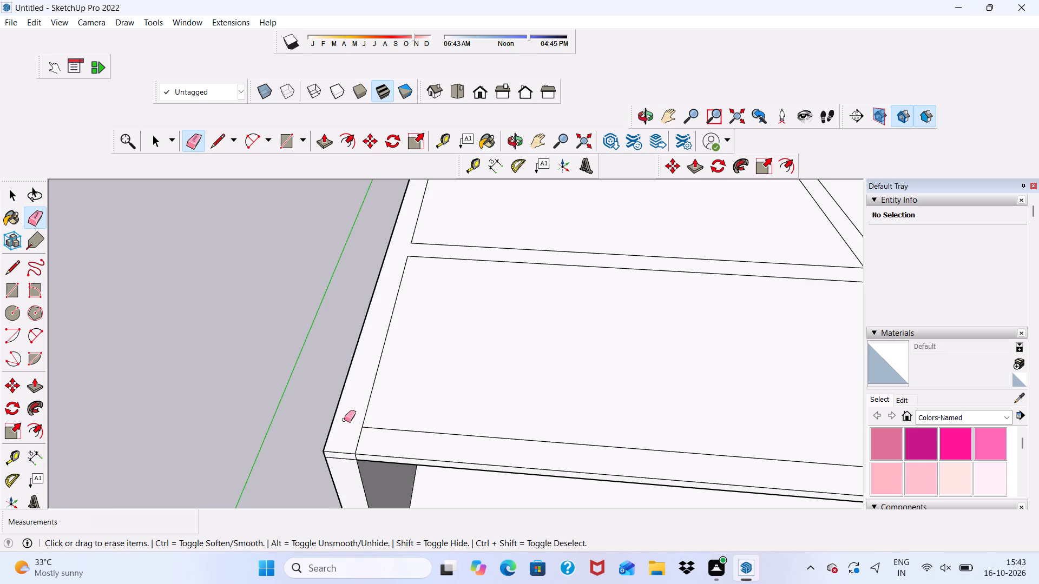
Push/Pull the joined 9" wall outline face on the roof up 10'.
scroll(328, 391, down, 10)
middle_drag(422, 421, 351, 435)
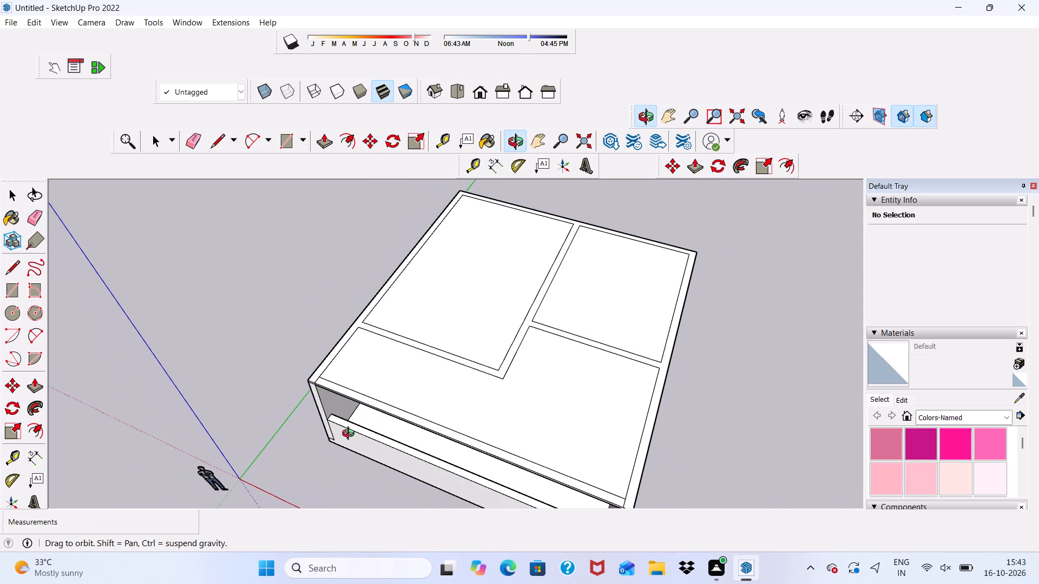
middle_drag(351, 435, 371, 430)
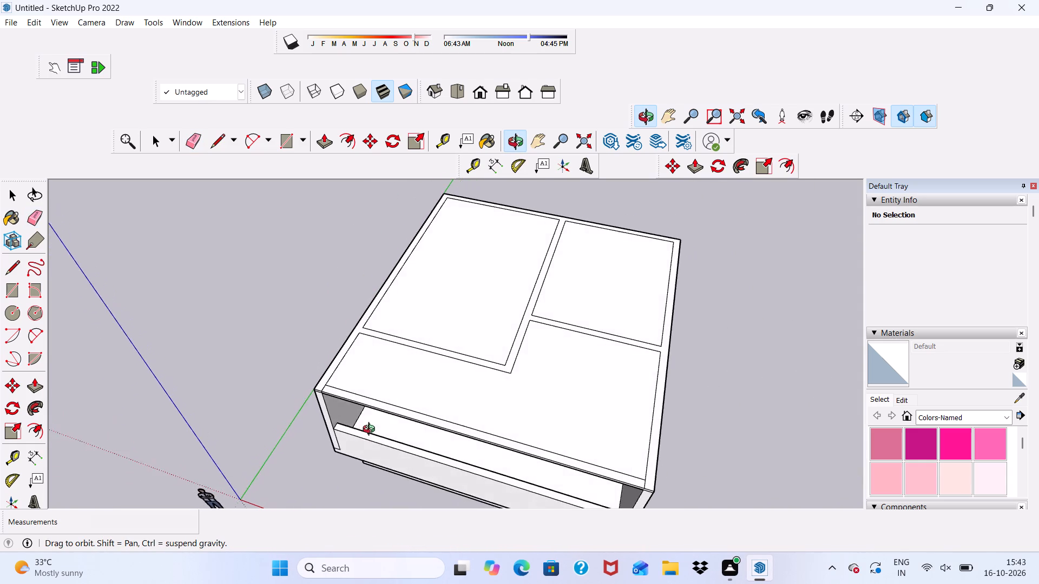
middle_drag(371, 430, 403, 470)
scroll(344, 352, up, 3)
key(space)
scroll(356, 374, up, 8)
click(353, 400)
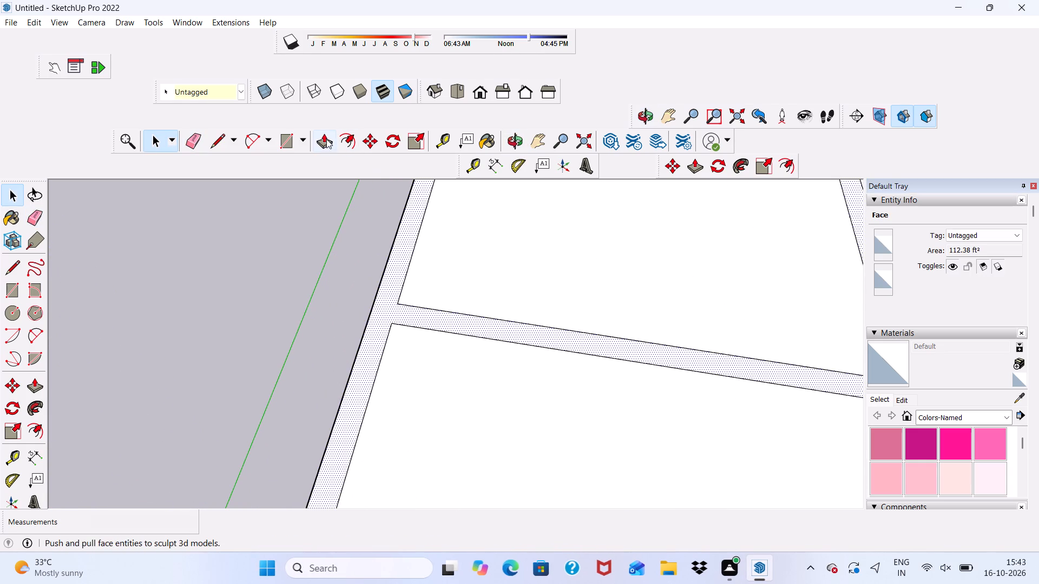
click(326, 139)
click(333, 447)
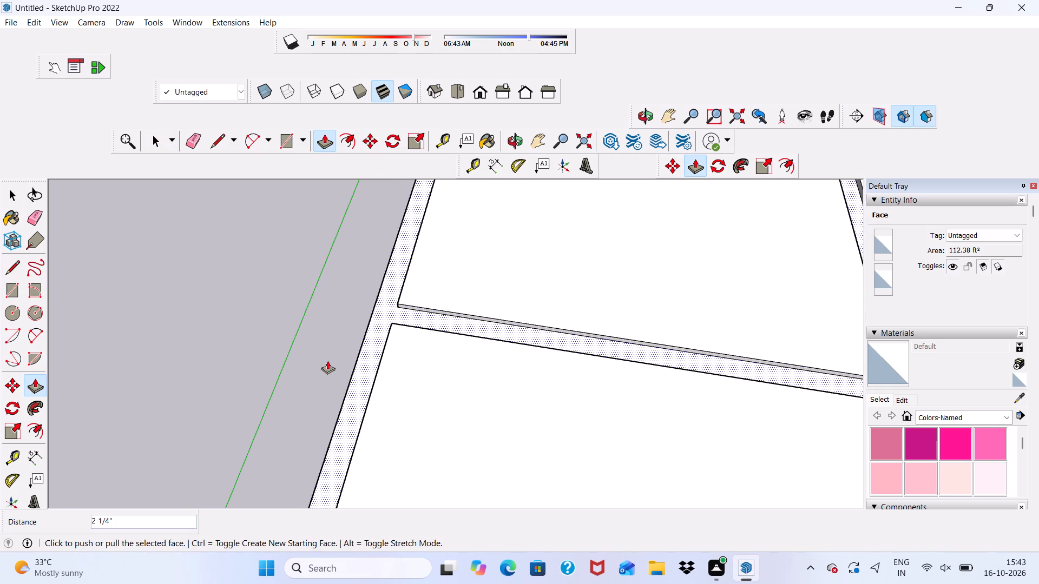
key(ctrl+z)
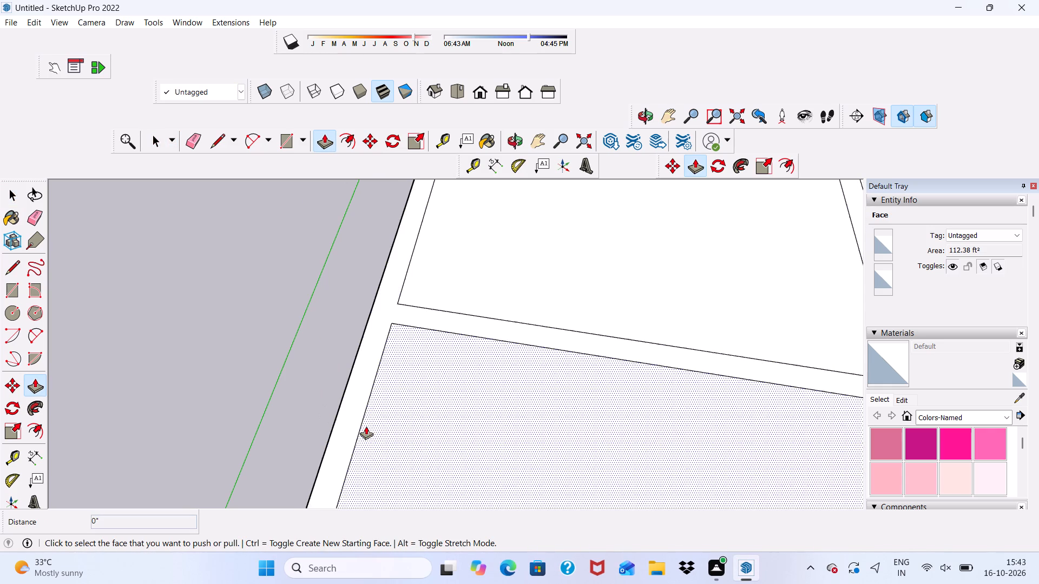
click(353, 404)
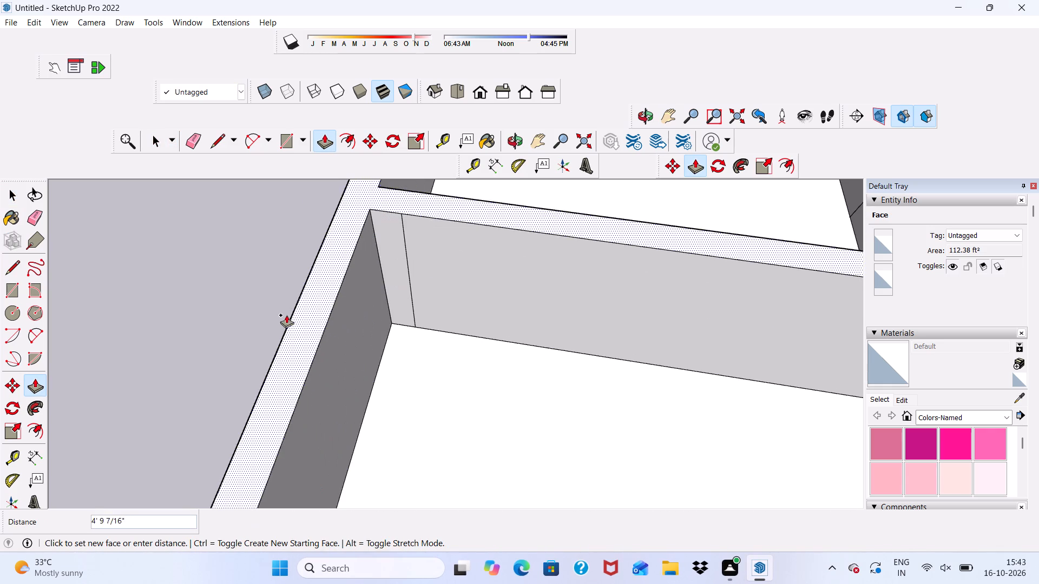
text(10')
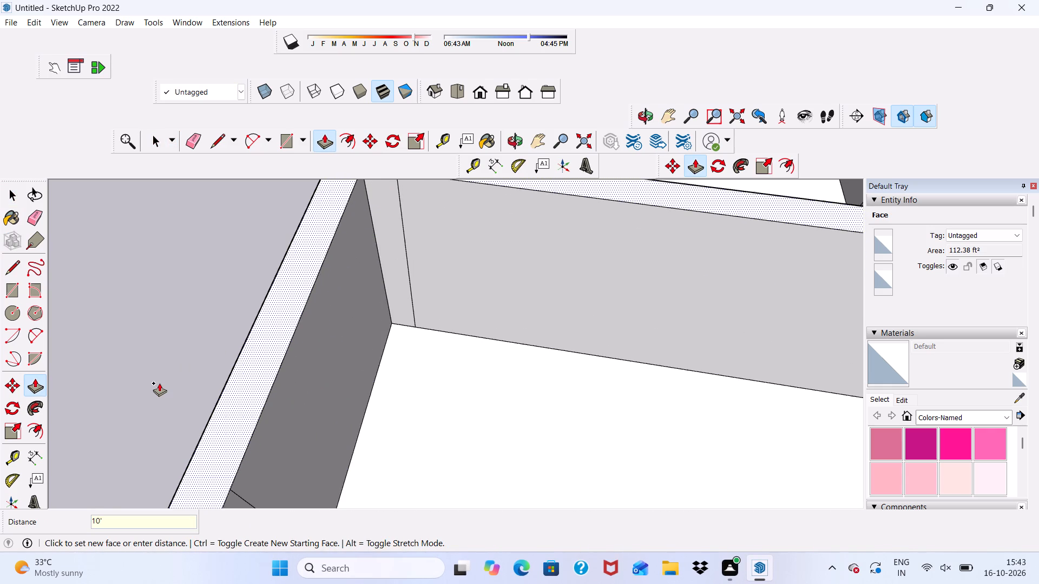
key(Return)
Push/Pull the narrow strip along the roof's front edge up 4' as the upper front parapet.
scroll(266, 388, down, 6)
scroll(555, 397, down, 3)
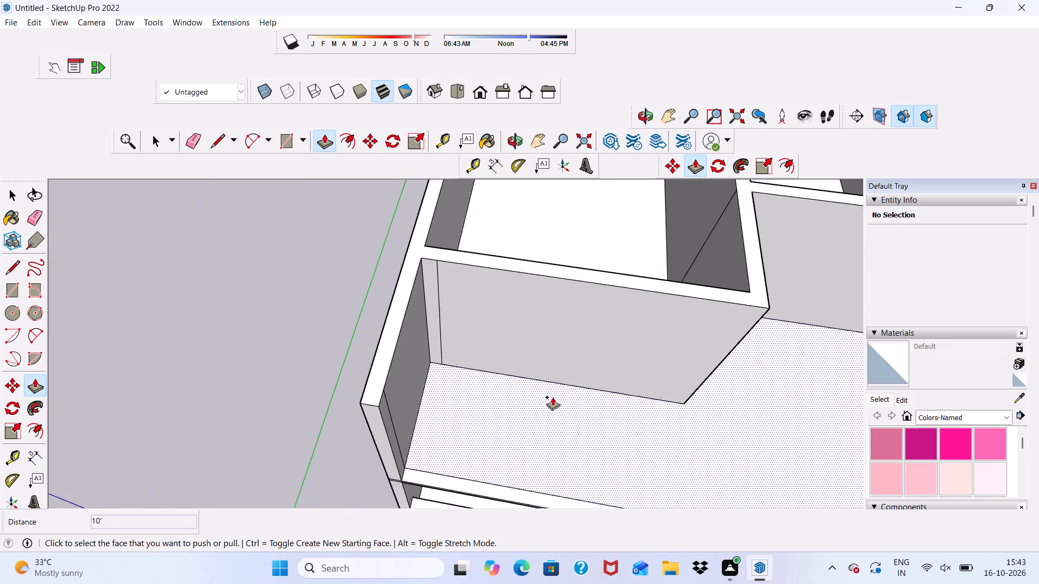
scroll(553, 397, down, 4)
middle_drag(564, 391, 516, 304)
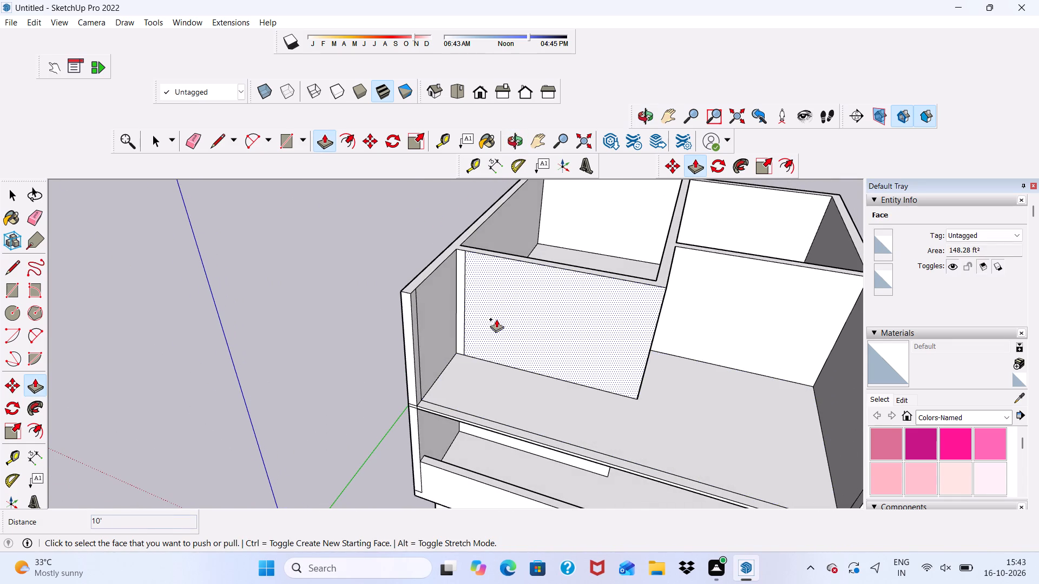
scroll(494, 325, up, 1)
scroll(385, 318, down, 5)
scroll(425, 404, up, 11)
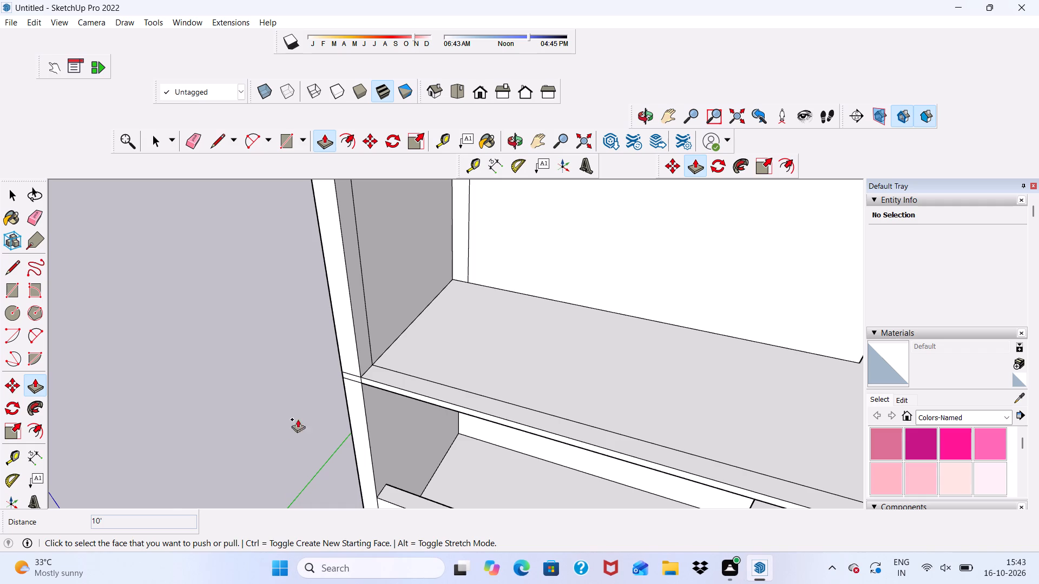
scroll(284, 420, down, 5)
scroll(345, 387, up, 6)
click(341, 412)
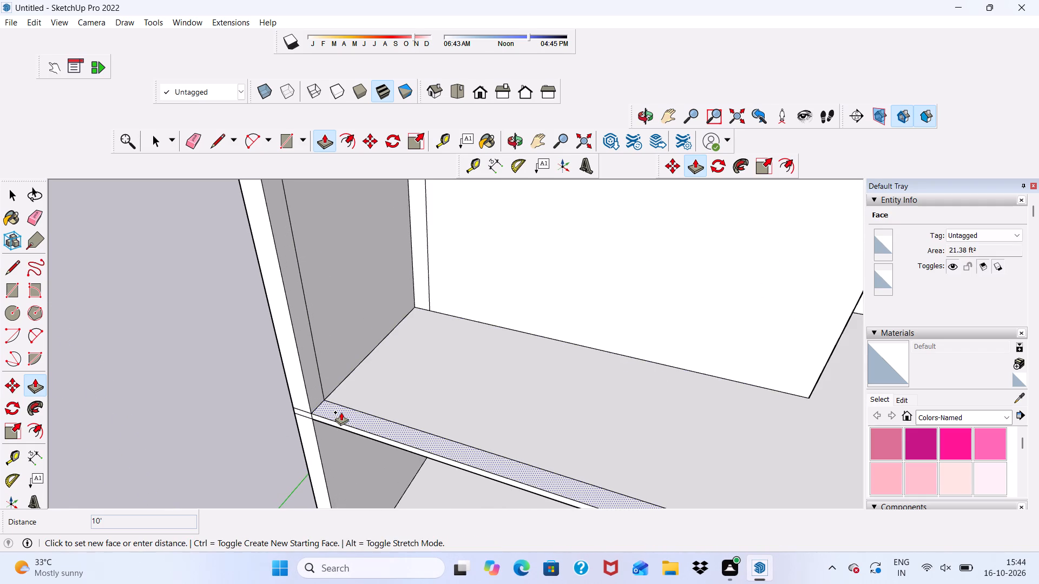
text(4')
key(Return)
Erase the leftover vertical seam lines inside the new storey, on the cross wall and on the side wall beside the green axis.
scroll(525, 308, down, 10)
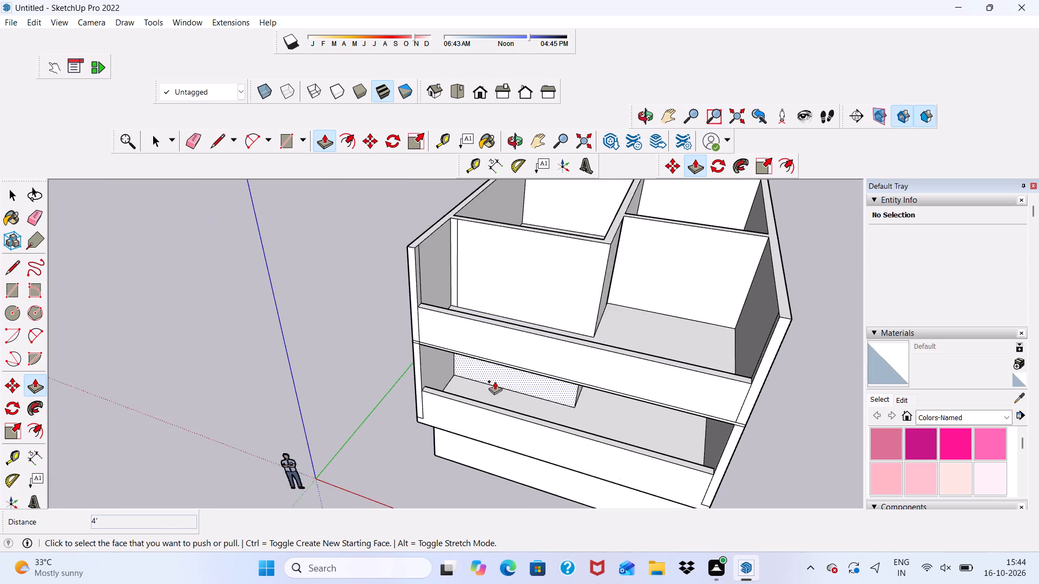
middle_drag(496, 382, 539, 339)
scroll(453, 276, up, 1)
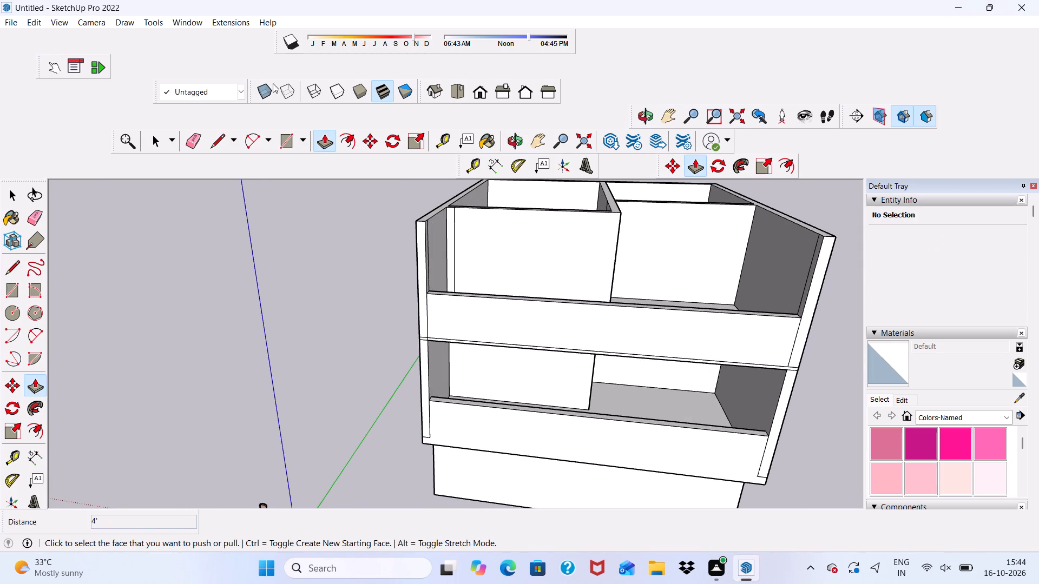
click(192, 136)
scroll(437, 228, up, 3)
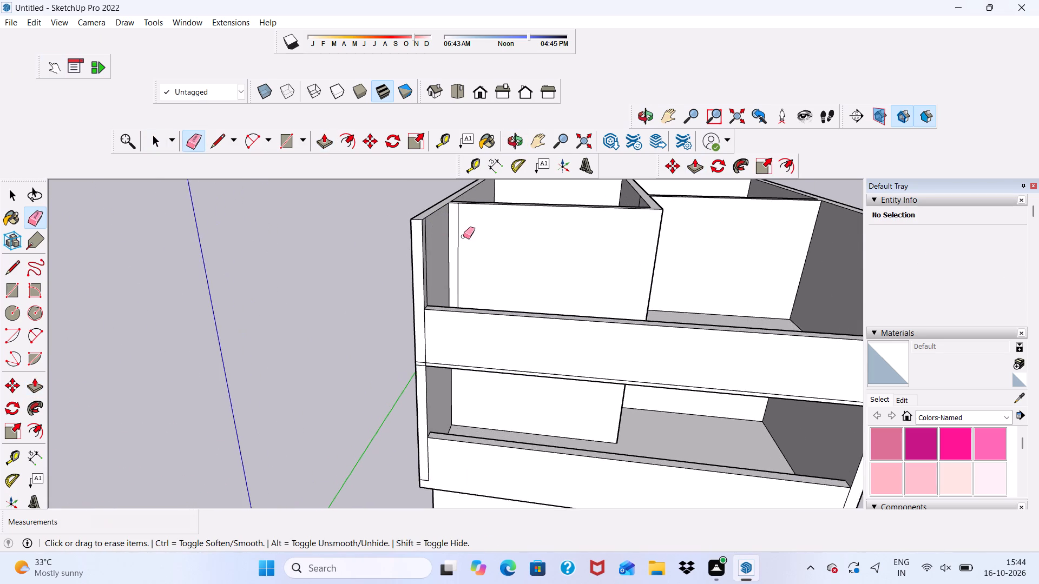
drag(463, 236, 459, 241)
middle_drag(457, 251, 353, 284)
scroll(348, 284, up, 1)
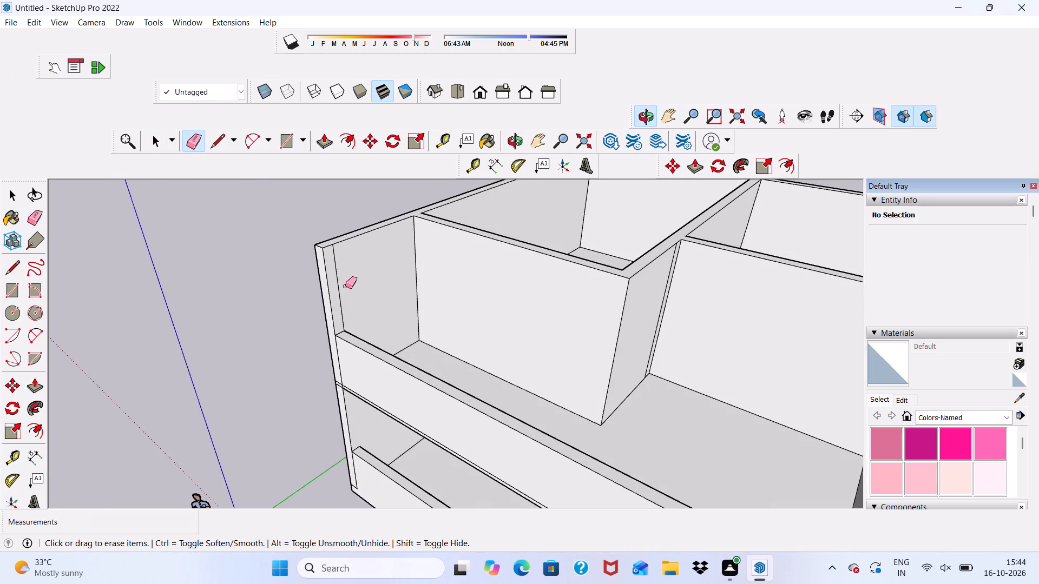
click(340, 298)
Erase the upper slab line crossing the front end of the side wall beside the green axis.
scroll(341, 268, down, 6)
middle_drag(361, 313, 499, 261)
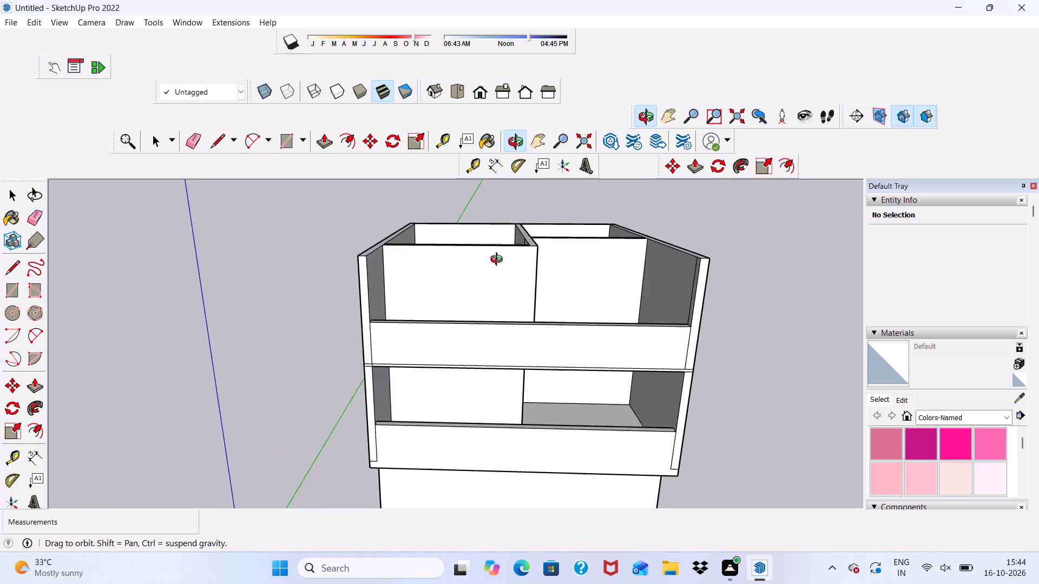
middle_drag(499, 261, 573, 256)
scroll(418, 361, up, 17)
drag(387, 381, 386, 391)
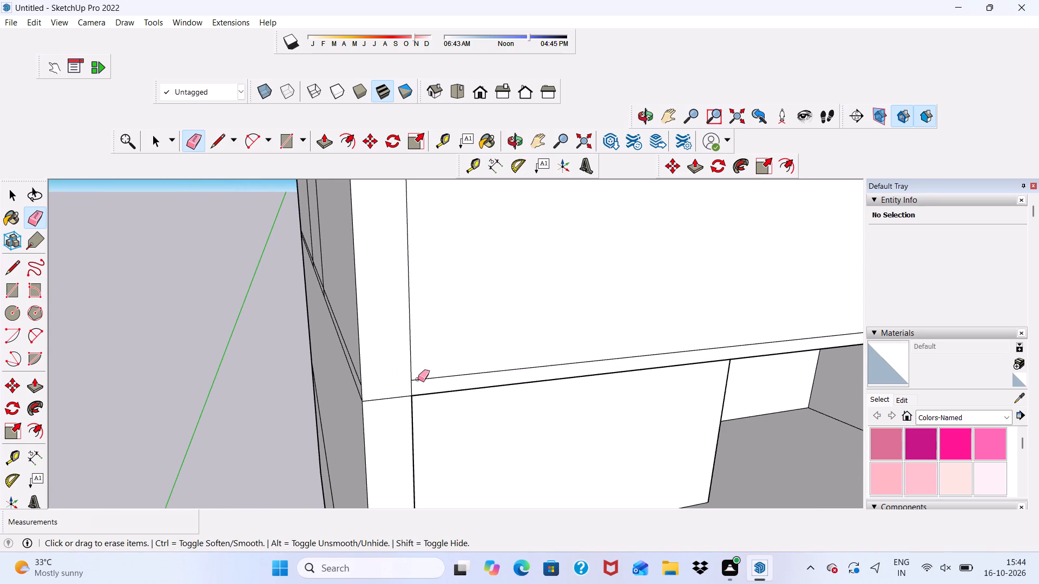
Erase the roof slab lines and vertical seam lines on the outer face of the side wall beside the green axis.
scroll(382, 335, down, 10)
middle_drag(401, 342, 472, 329)
scroll(442, 335, up, 2)
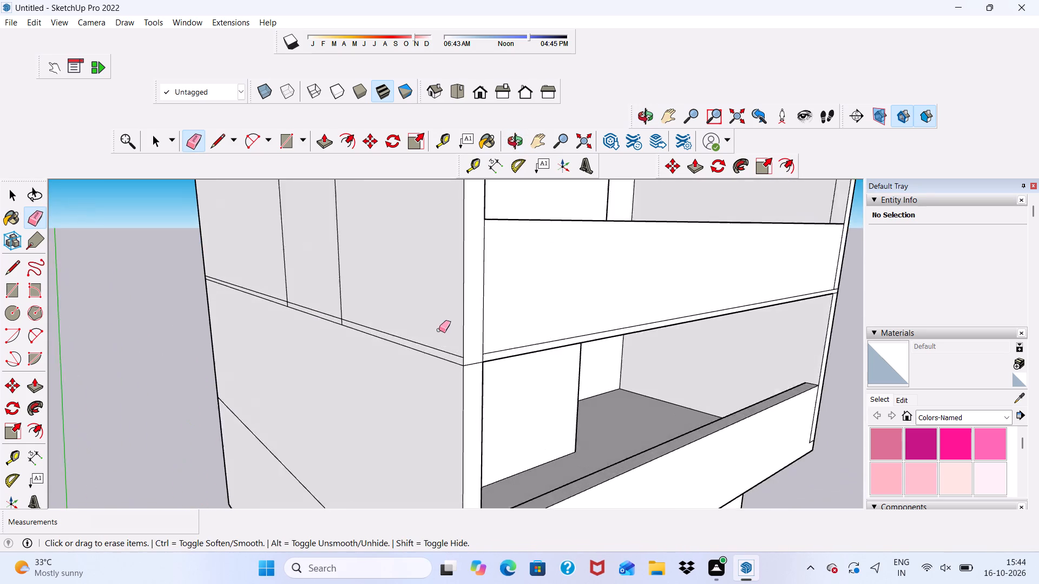
scroll(439, 330, up, 2)
drag(439, 322, 425, 367)
drag(334, 256, 295, 315)
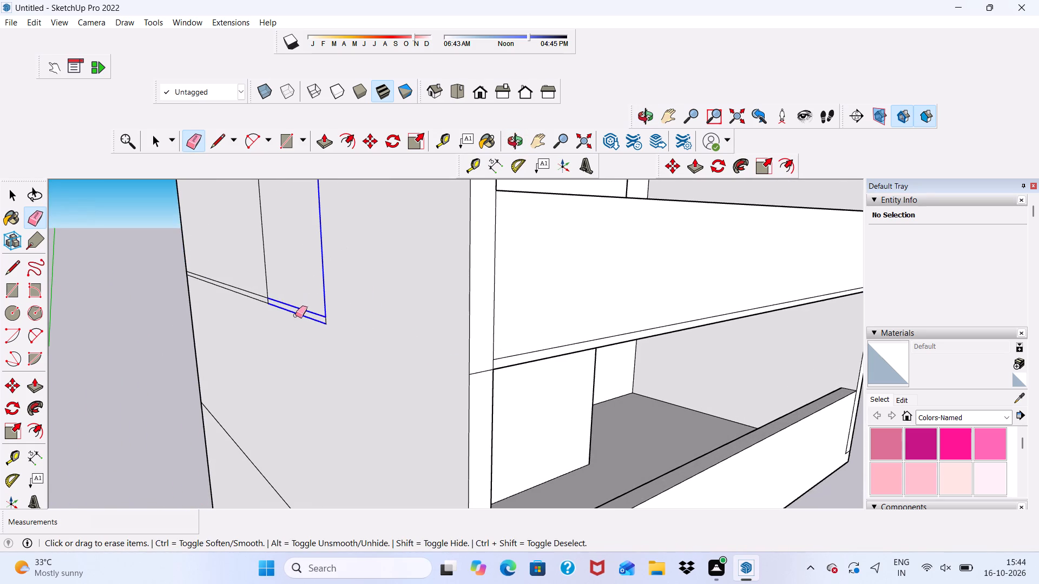
drag(295, 315, 278, 307)
drag(245, 259, 253, 302)
drag(258, 295, 268, 280)
click(272, 273)
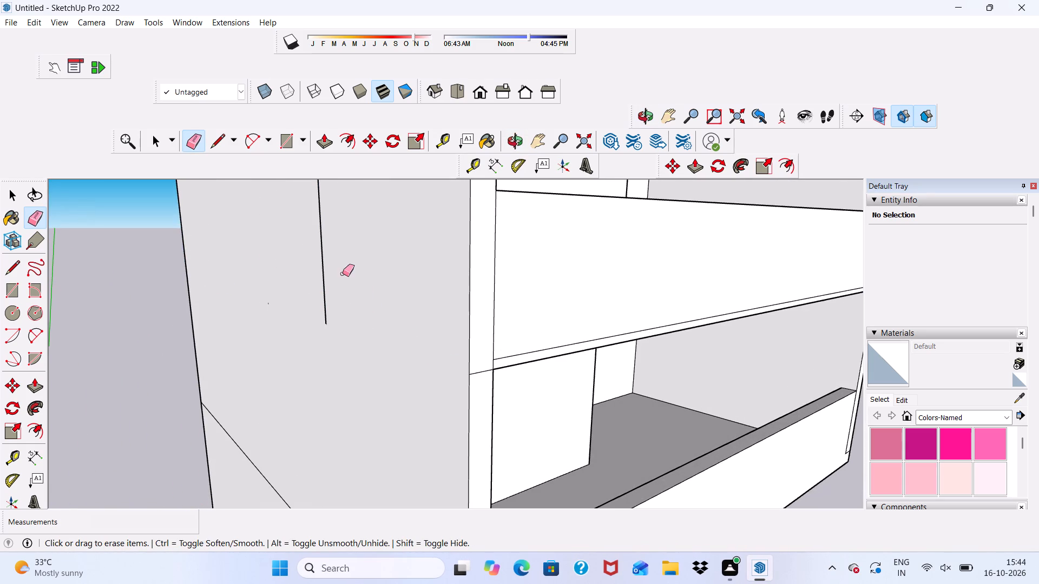
drag(338, 275, 318, 299)
Erase the lower floor line across the same outer side wall face.
scroll(327, 302, down, 6)
scroll(392, 368, down, 1)
drag(346, 414, 302, 455)
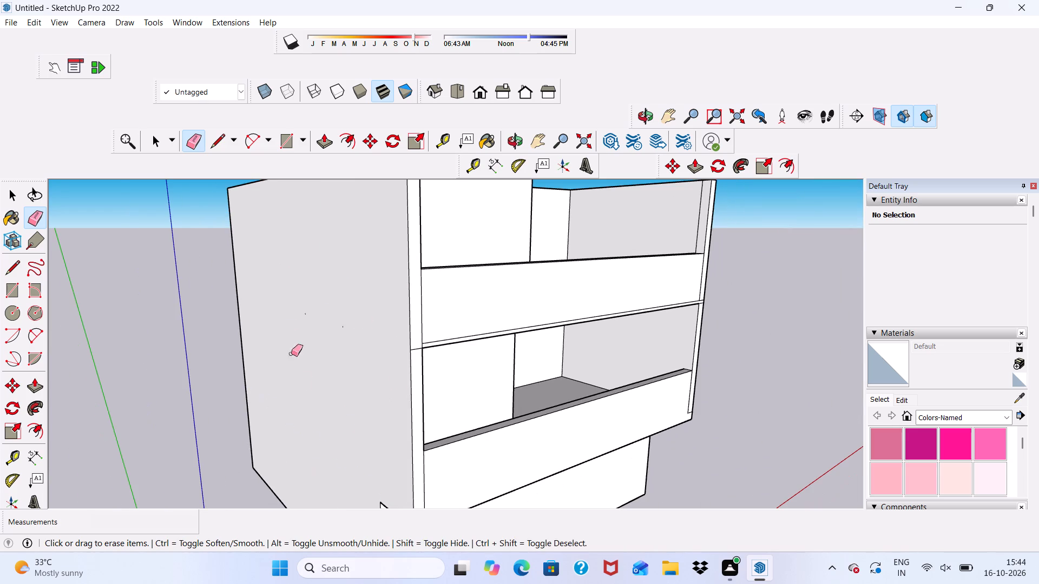
Erase the roof slab lines across the outer face of the opposite side wall.
scroll(289, 296, down, 5)
middle_drag(465, 382, 261, 367)
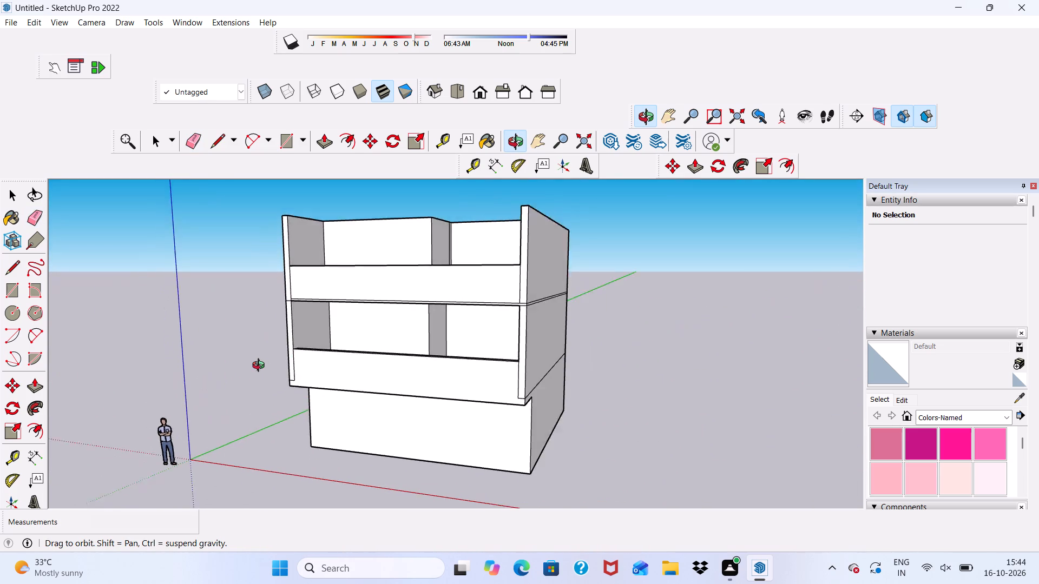
middle_drag(261, 367, 261, 388)
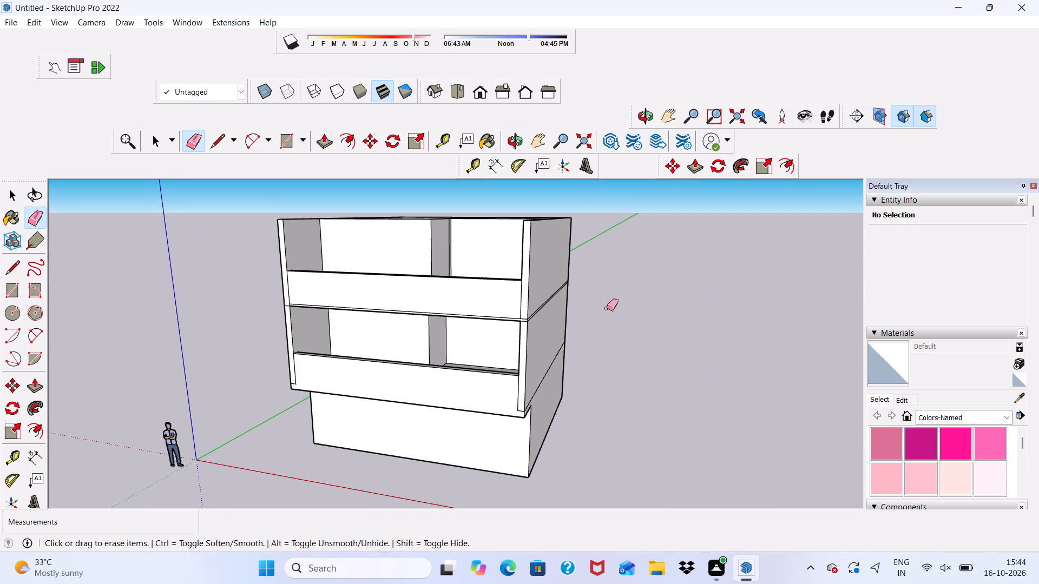
scroll(595, 296, up, 3)
scroll(571, 277, down, 5)
middle_drag(573, 288, 573, 295)
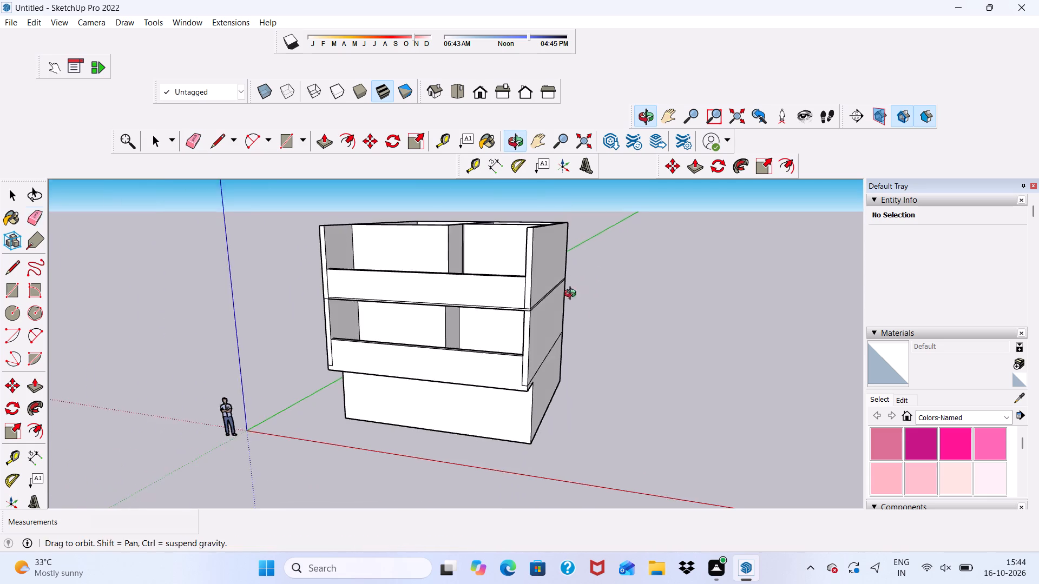
middle_drag(573, 295, 466, 308)
scroll(465, 306, up, 4)
drag(488, 321, 494, 357)
scroll(491, 336, down, 2)
scroll(530, 318, up, 2)
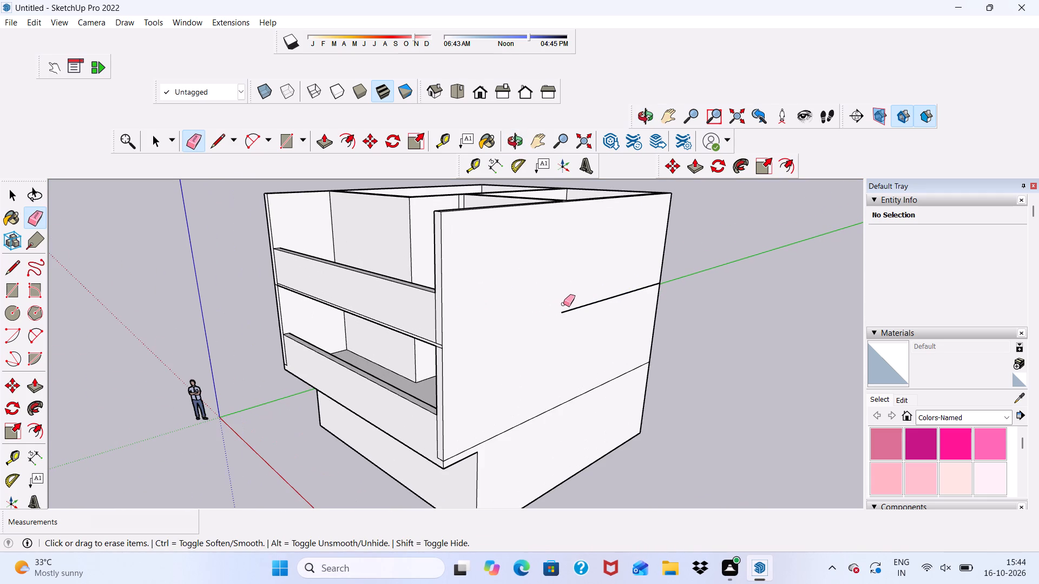
click(568, 304)
scroll(535, 333, down, 2)
drag(567, 306, 573, 314)
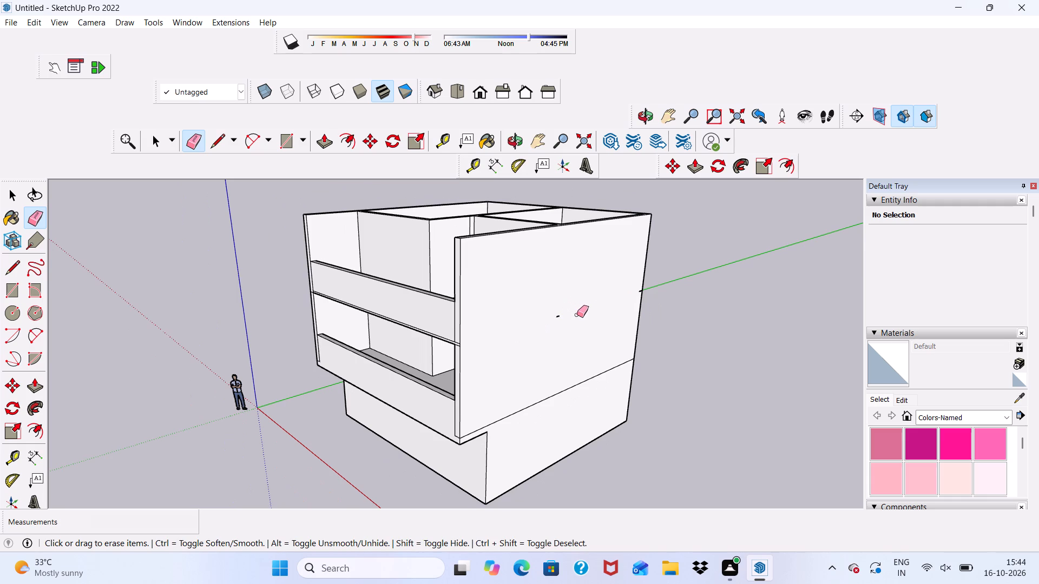
Erase the leftover stub edges and the lower floor line from the outer face of the side wall opposite the green axis.
scroll(567, 317, up, 5)
drag(553, 312, 556, 326)
scroll(691, 280, up, 3)
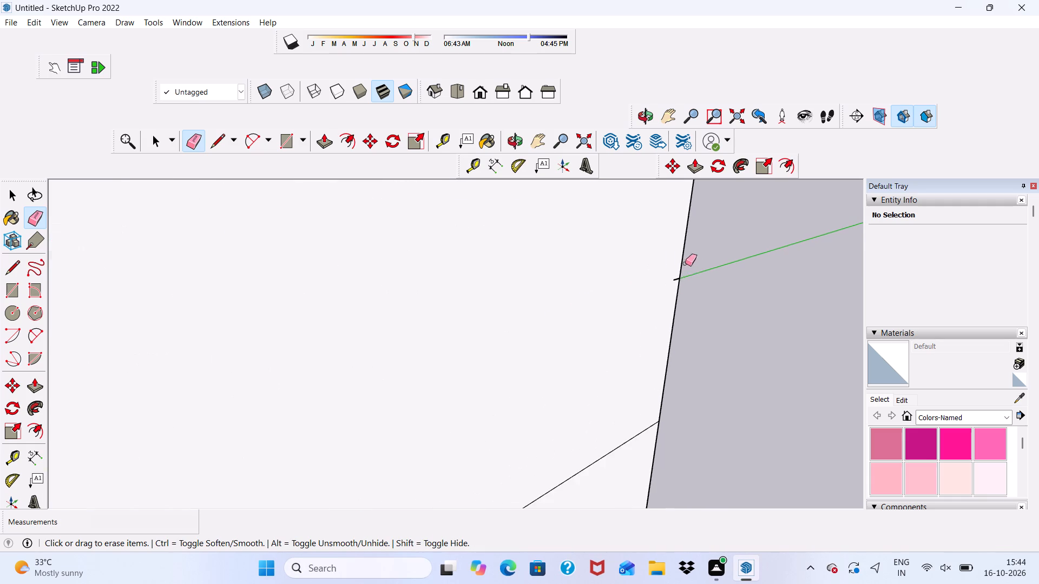
scroll(685, 263, up, 12)
drag(663, 276, 668, 283)
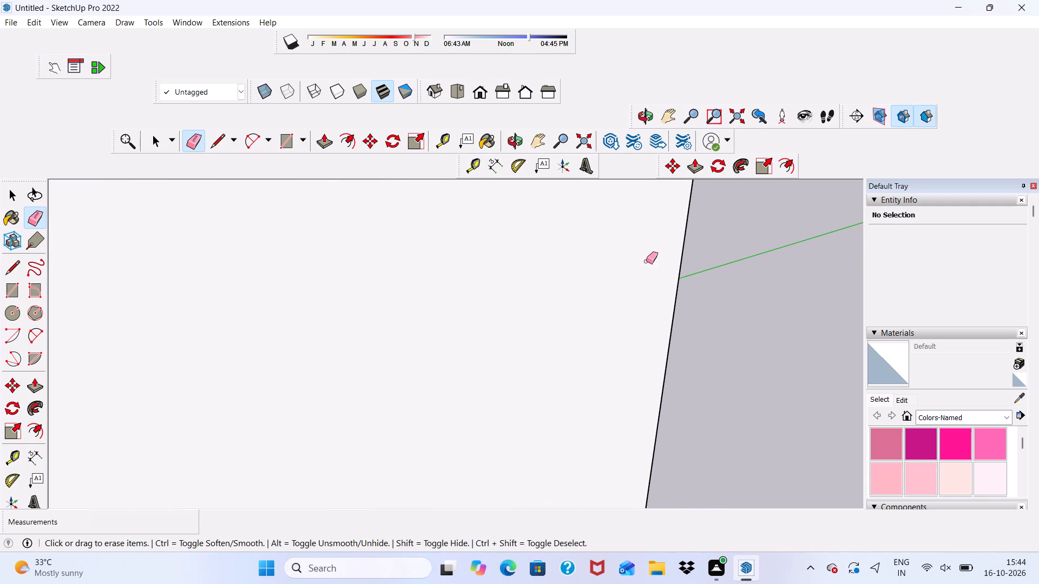
scroll(645, 261, down, 5)
scroll(563, 243, down, 10)
scroll(524, 291, down, 1)
drag(479, 366, 482, 376)
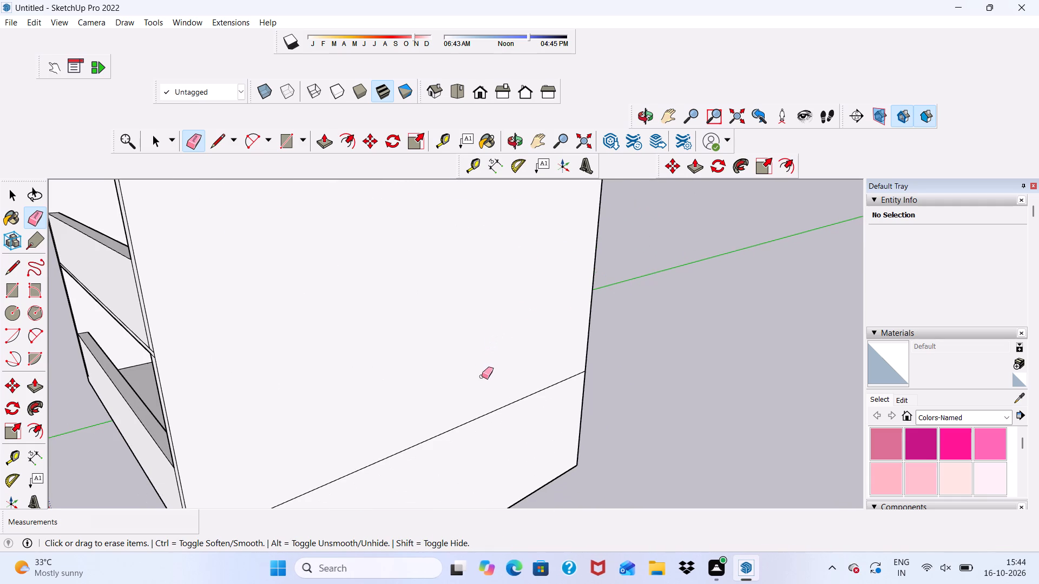
drag(482, 376, 484, 419)
Erase the long upper slab lines and the lower floor line across the outer face of the rear wall.
scroll(406, 284, down, 5)
middle_drag(474, 328, 185, 320)
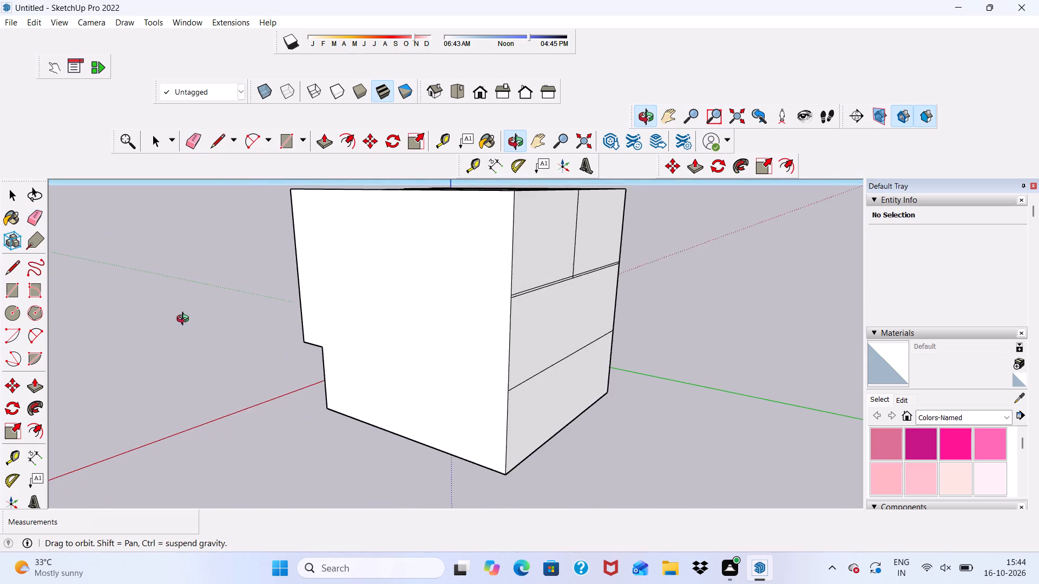
middle_drag(185, 320, 184, 320)
scroll(530, 294, up, 5)
drag(530, 280, 536, 320)
drag(537, 327, 552, 382)
drag(553, 384, 560, 416)
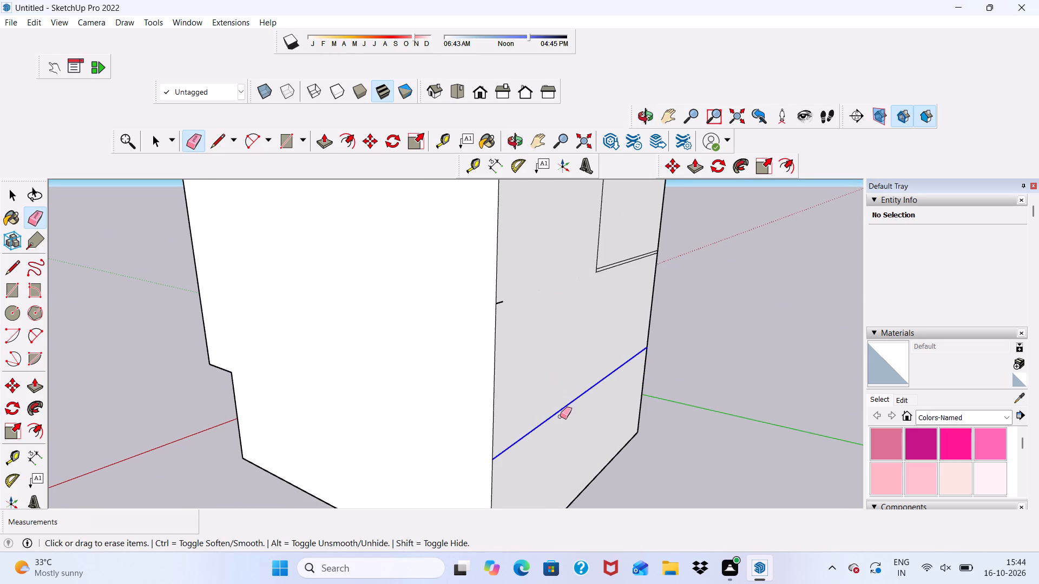
drag(560, 416, 555, 407)
scroll(504, 289, up, 4)
click(499, 317)
drag(504, 304, 507, 323)
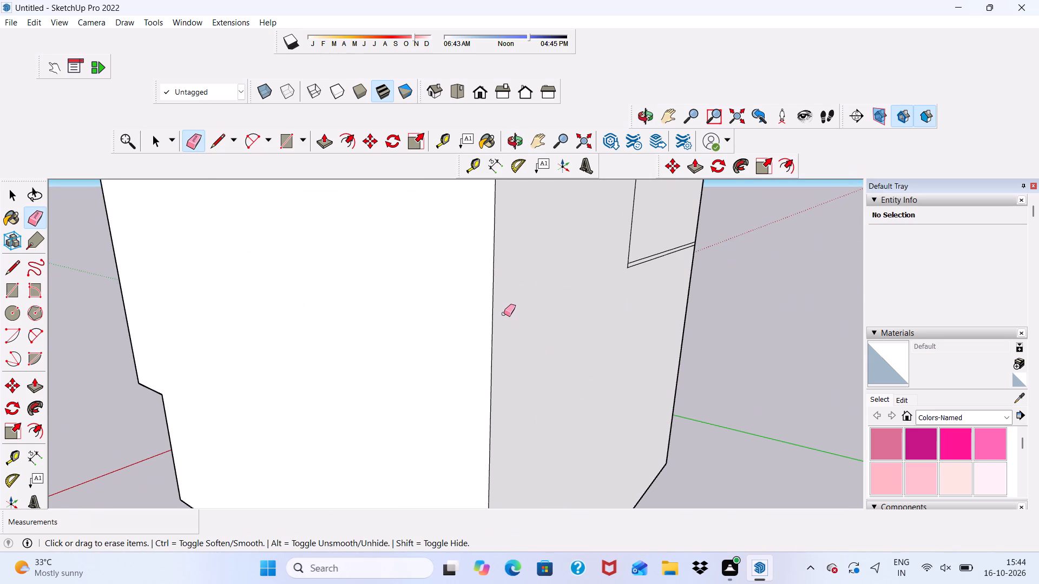
Erase the remaining short slab lines, vertical seam and leftover stubs from the rear wall's outer face.
scroll(405, 295, down, 5)
scroll(643, 291, up, 4)
drag(580, 249, 577, 270)
drag(504, 243, 512, 282)
scroll(630, 255, up, 3)
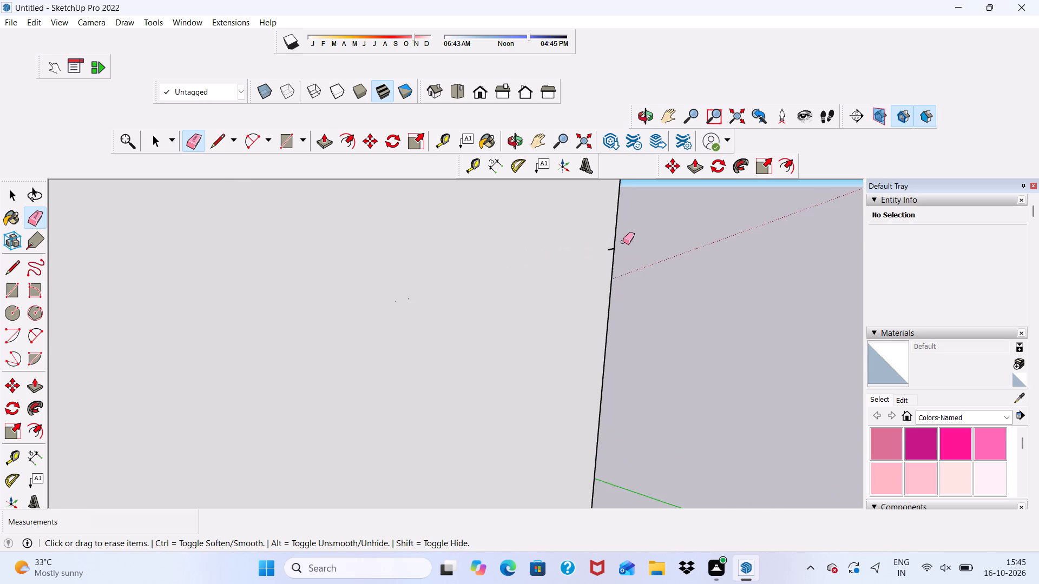
scroll(623, 242, up, 6)
drag(608, 249, 608, 257)
scroll(593, 250, down, 4)
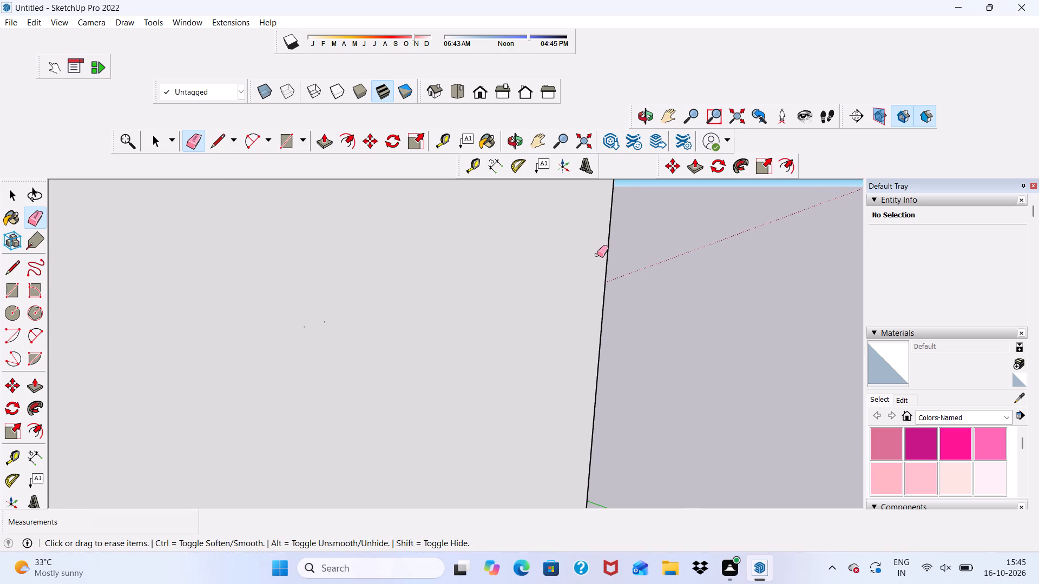
scroll(597, 255, up, 9)
scroll(594, 244, down, 4)
scroll(598, 260, up, 2)
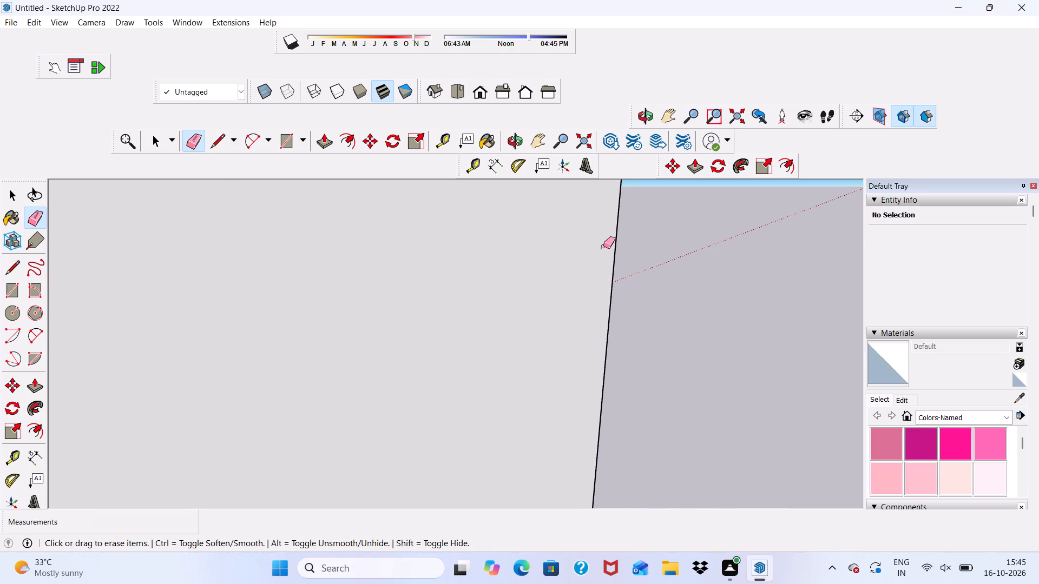
drag(603, 250, 601, 258)
drag(601, 242, 603, 258)
click(601, 255)
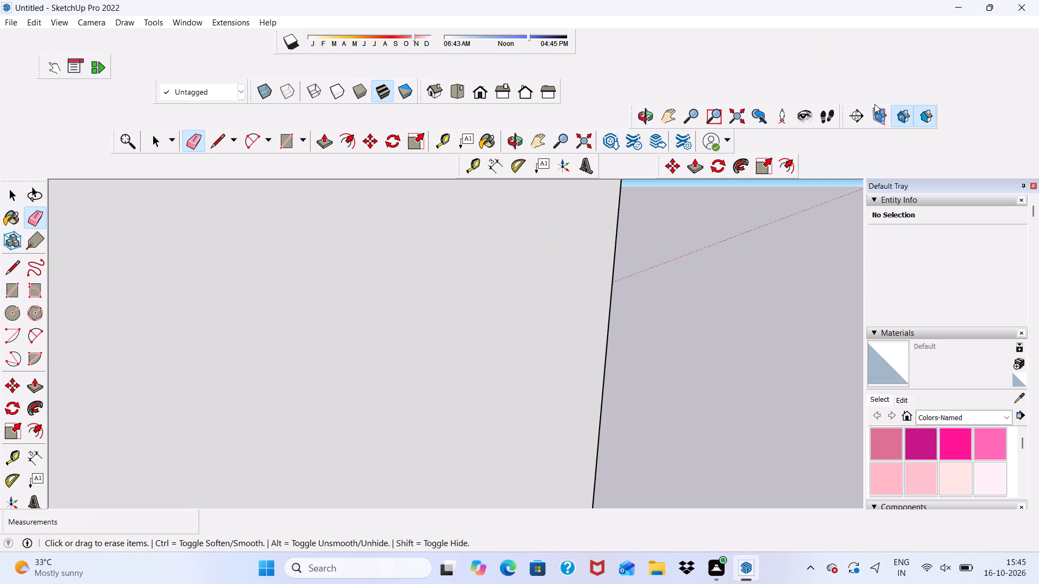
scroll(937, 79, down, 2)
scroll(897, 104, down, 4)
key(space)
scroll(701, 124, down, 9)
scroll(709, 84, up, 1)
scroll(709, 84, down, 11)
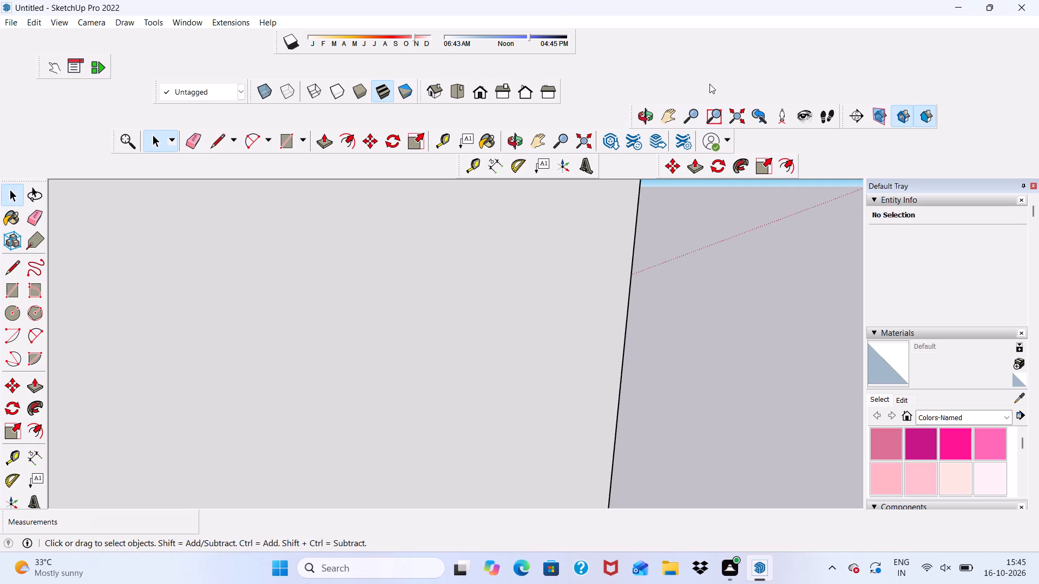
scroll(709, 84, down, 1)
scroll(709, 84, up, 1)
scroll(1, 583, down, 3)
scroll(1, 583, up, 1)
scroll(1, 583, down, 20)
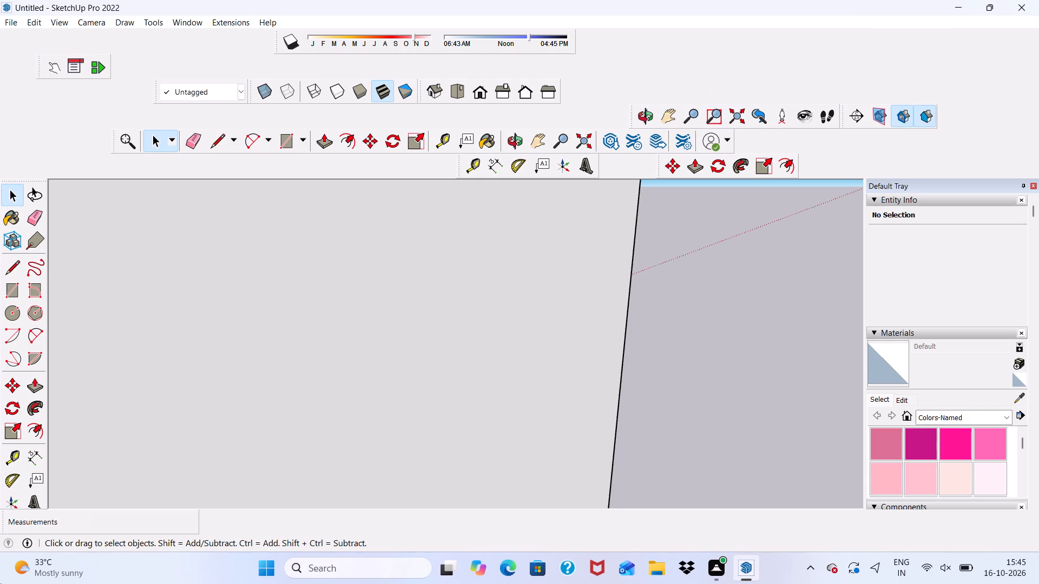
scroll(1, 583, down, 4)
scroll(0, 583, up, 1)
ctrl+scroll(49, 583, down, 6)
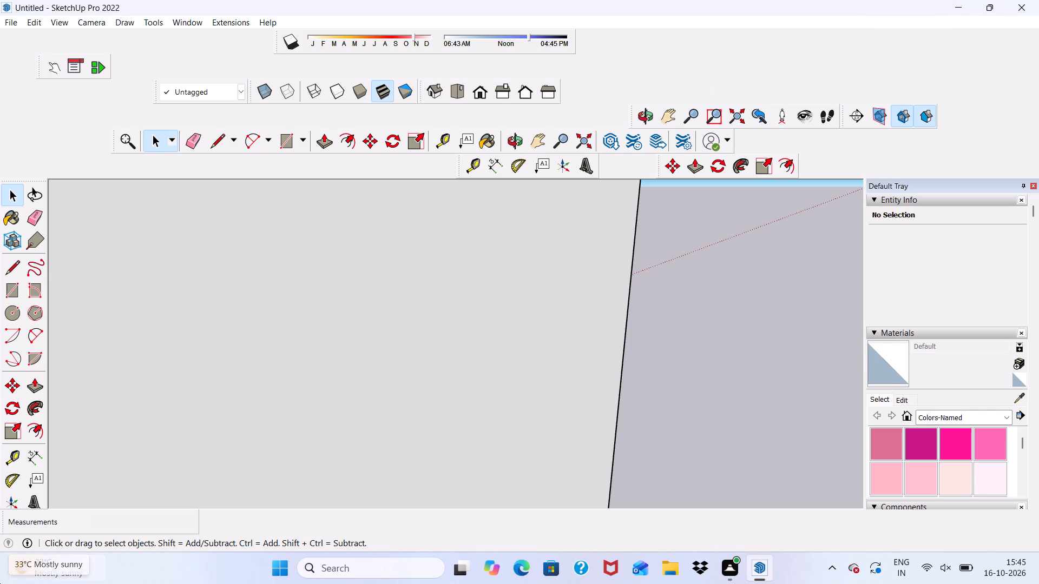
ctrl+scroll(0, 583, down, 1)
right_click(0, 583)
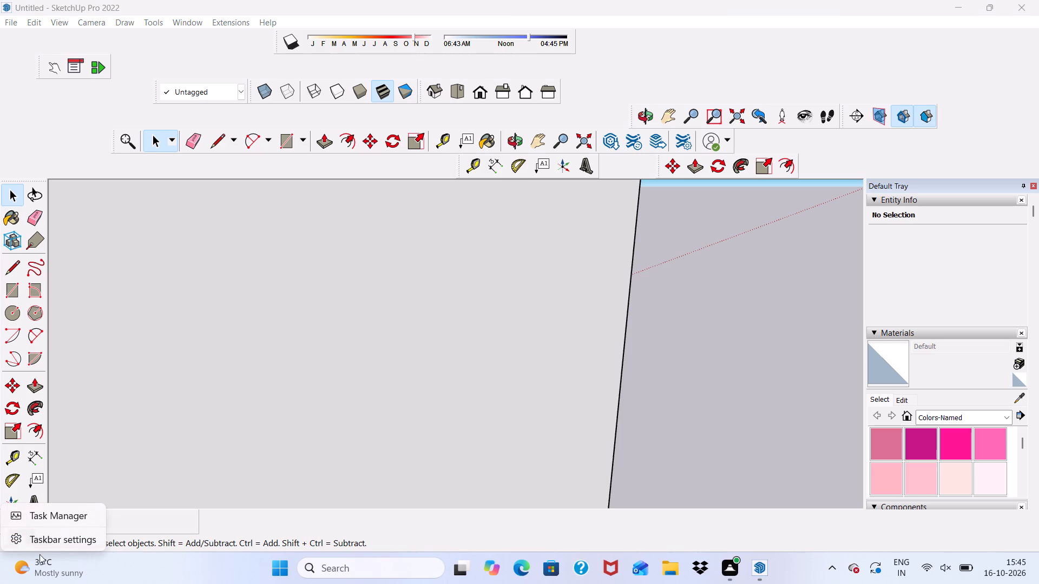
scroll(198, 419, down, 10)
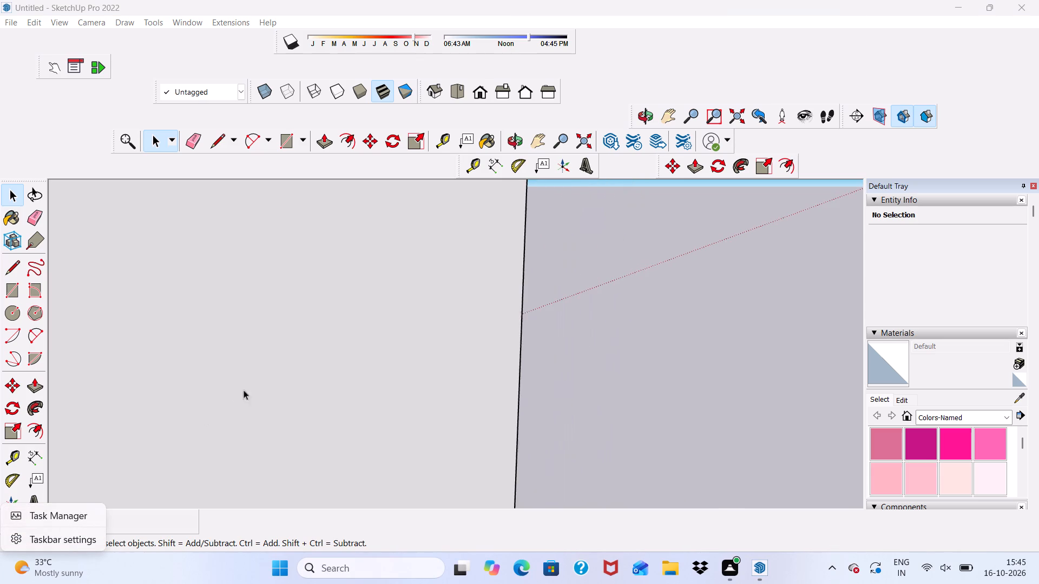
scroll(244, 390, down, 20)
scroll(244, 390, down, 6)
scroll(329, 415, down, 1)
Draw a 9" line across the top of the side wall beside the green axis, from the front cross wall's inner corner to the outer edge.
middle_drag(329, 415, 528, 387)
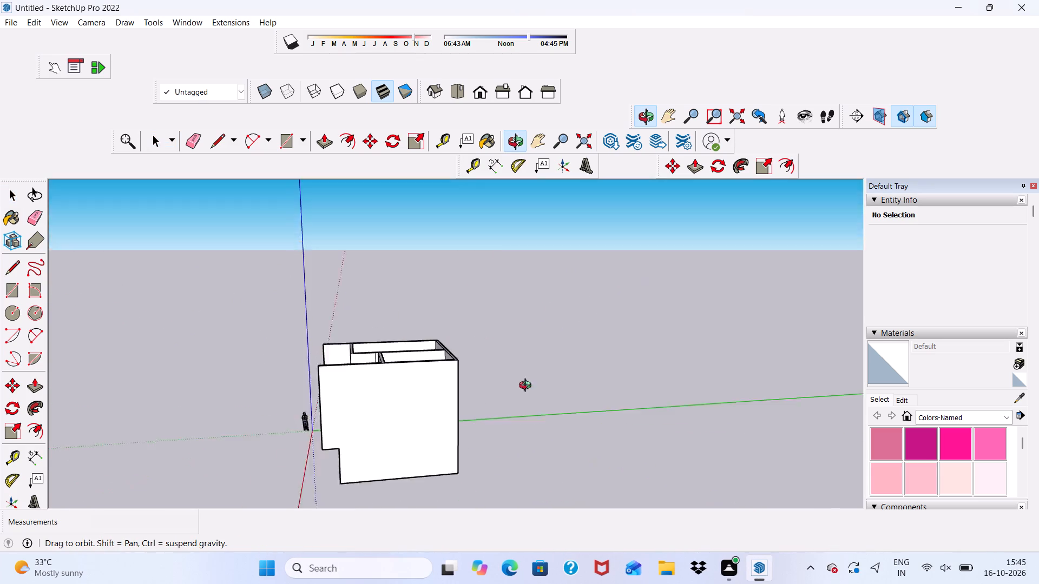
middle_drag(528, 387, 676, 357)
scroll(445, 354, up, 4)
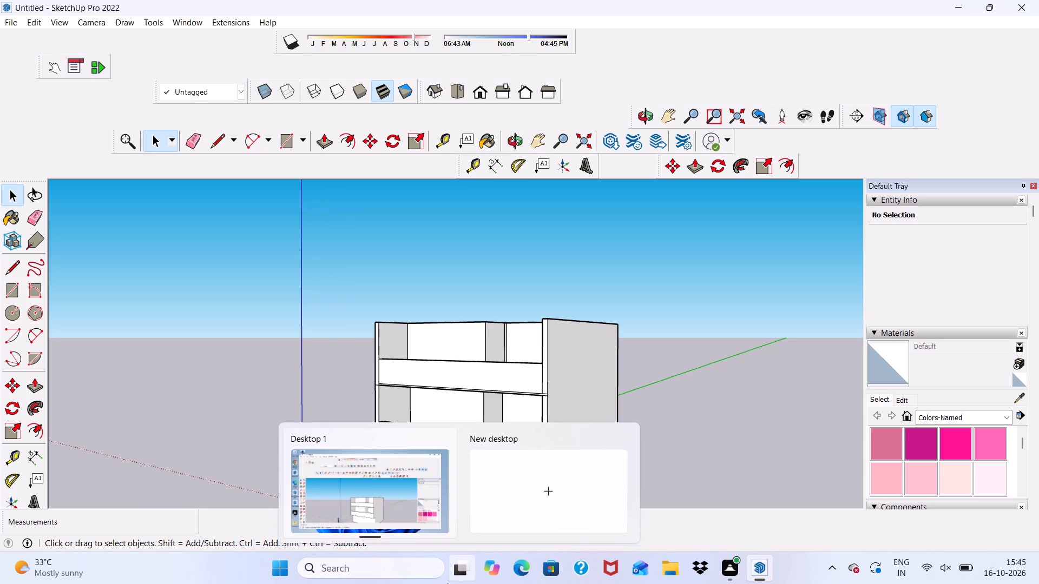
scroll(117, 243, up, 5)
scroll(120, 232, down, 1)
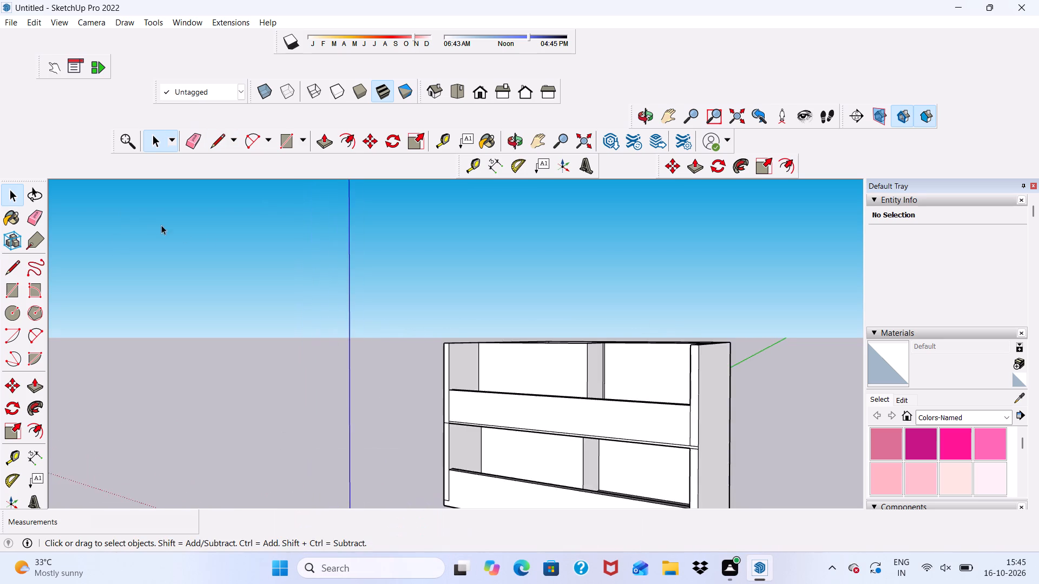
middle_drag(211, 234, 205, 374)
scroll(423, 323, up, 10)
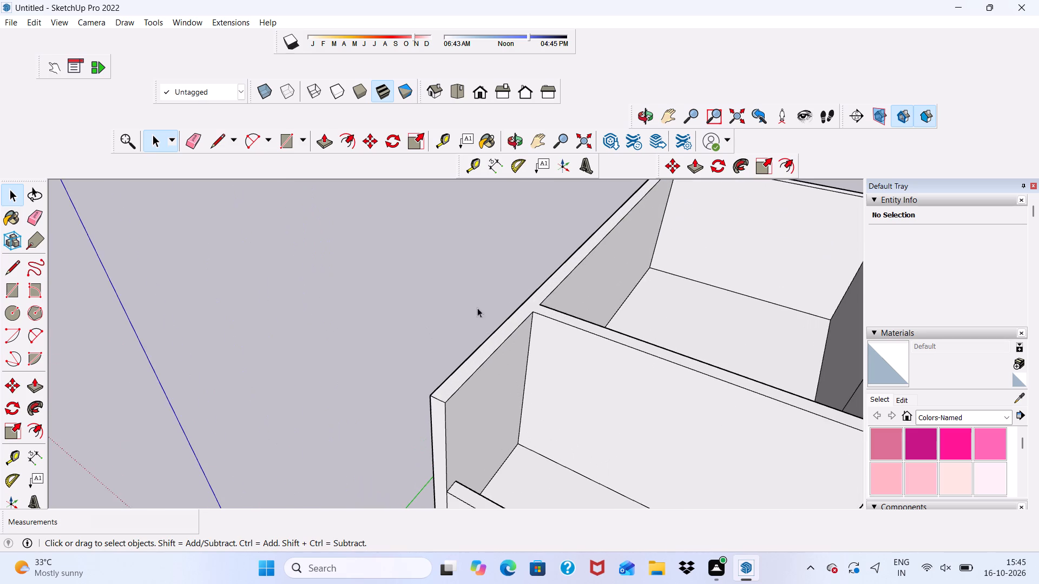
click(221, 143)
scroll(551, 253, up, 5)
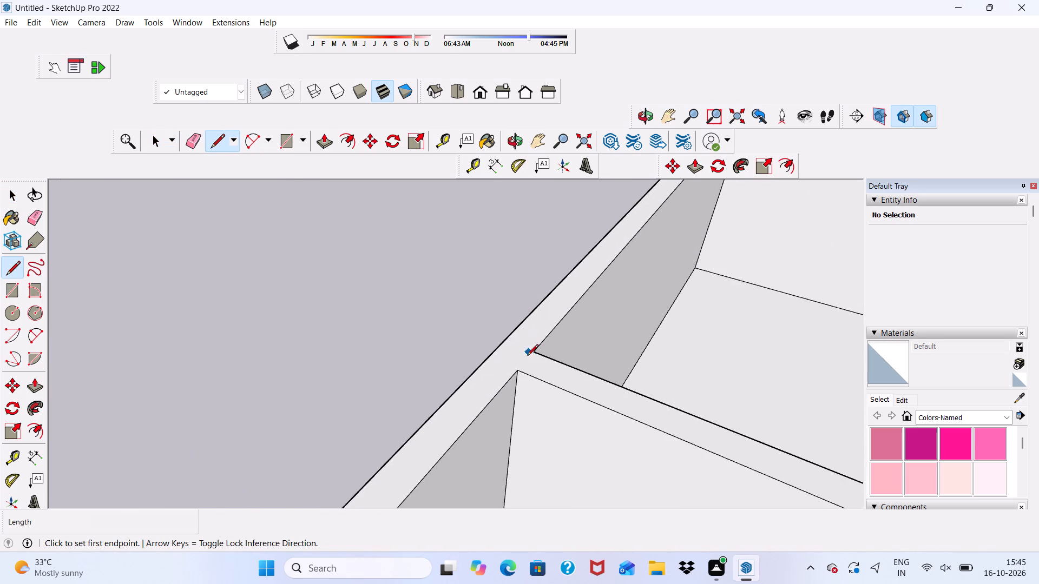
scroll(527, 356, up, 1)
click(515, 376)
click(487, 355)
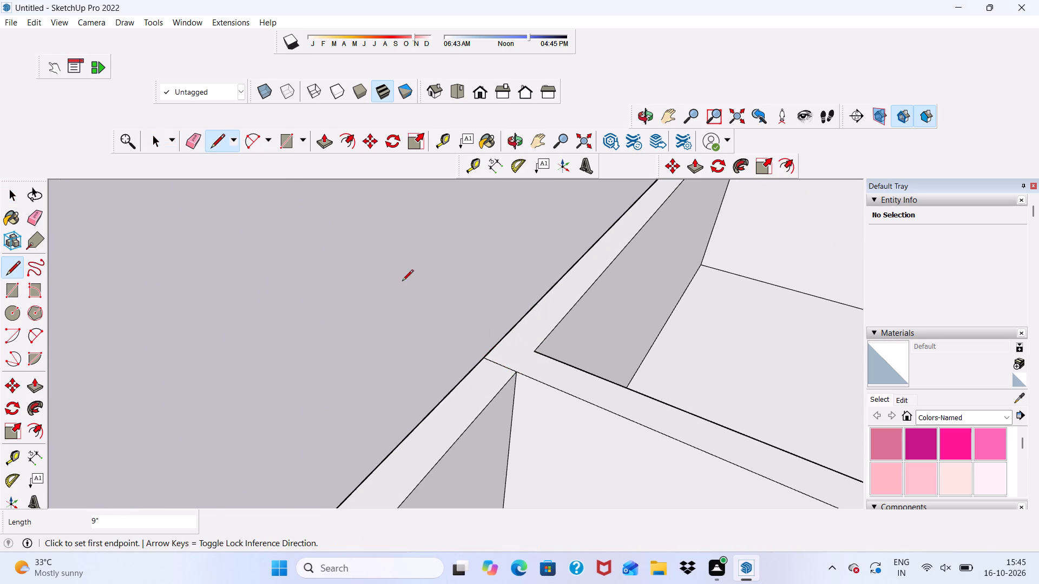
scroll(292, 219, down, 11)
key(space)
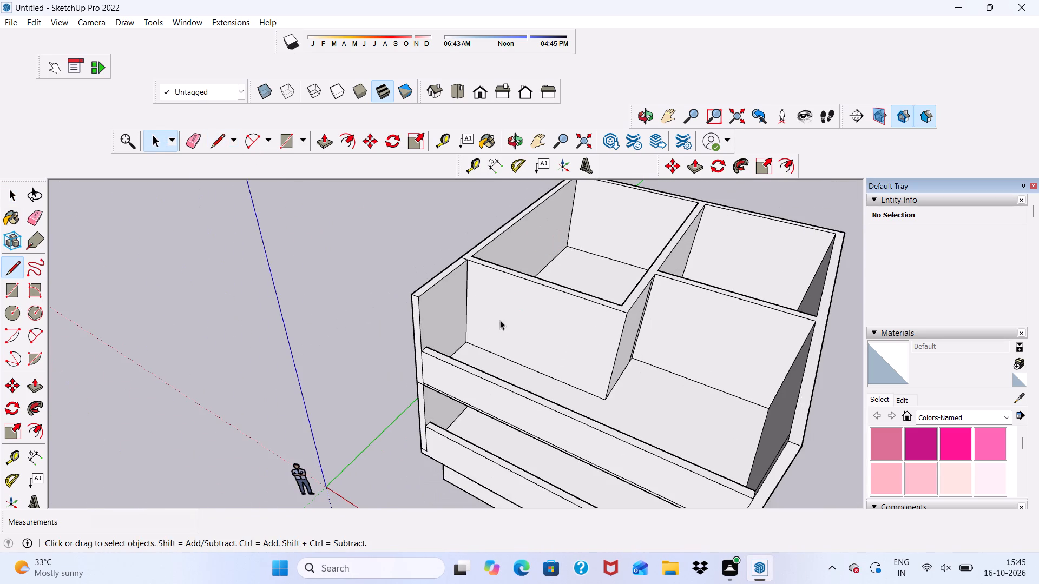
Push the top face of that side wall's front section down to the upper floor slab level, finishing with a 4' push.
scroll(488, 316, up, 8)
click(417, 266)
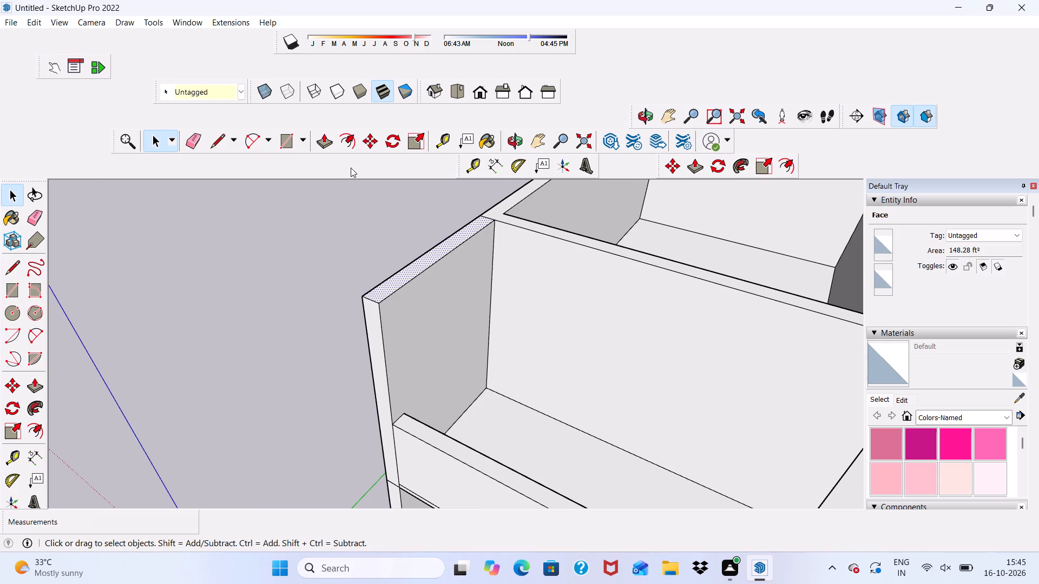
click(321, 135)
scroll(428, 359, up, 3)
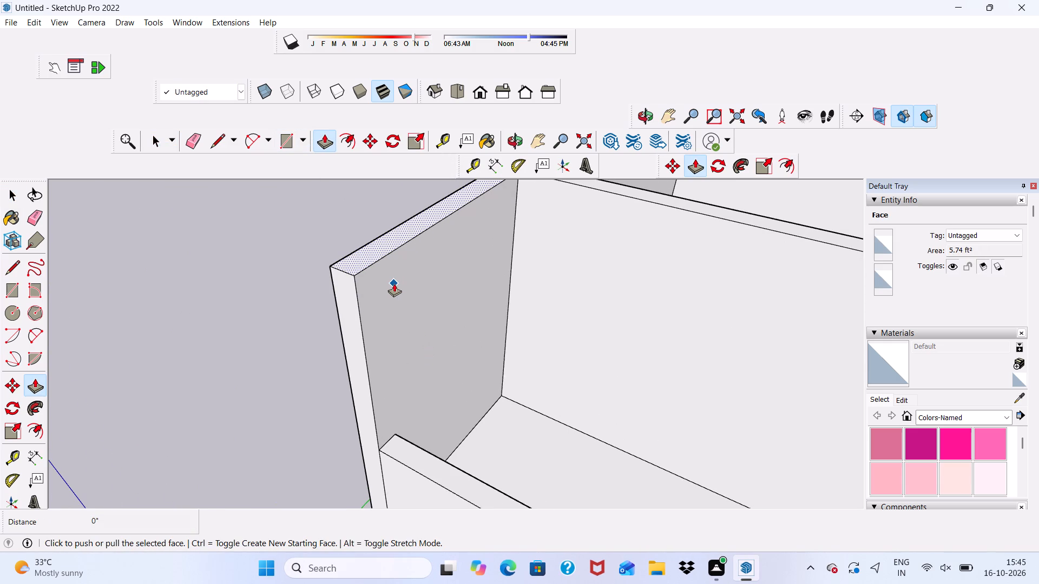
middle_drag(394, 283, 409, 326)
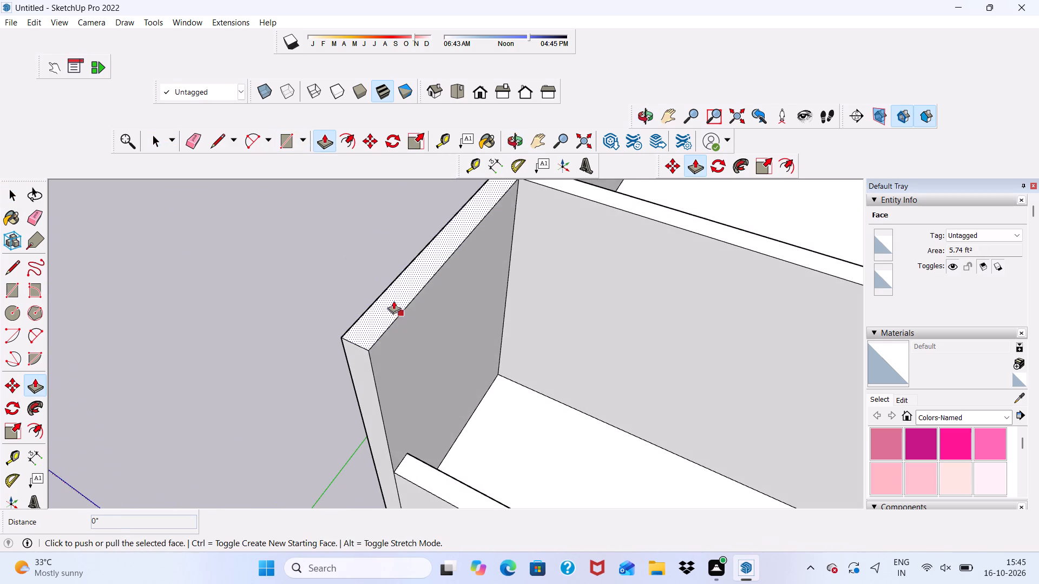
scroll(386, 283, up, 1)
drag(400, 306, 534, 431)
click(534, 431)
scroll(420, 240, down, 5)
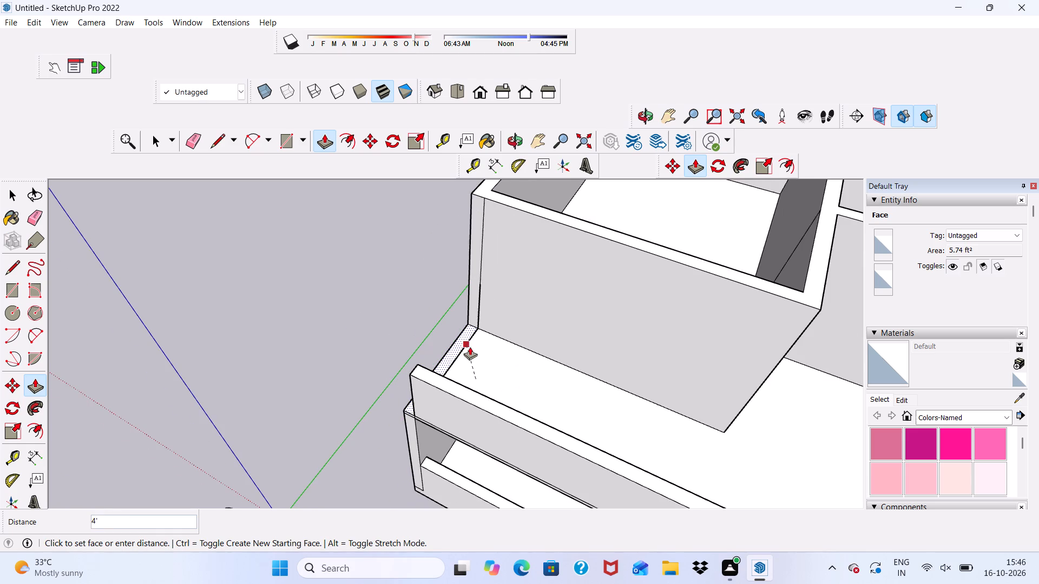
click(470, 347)
Push the lowered top face of the front wall section down through the slab thickness to the slab's underside.
middle_drag(458, 337, 524, 176)
scroll(438, 346, up, 3)
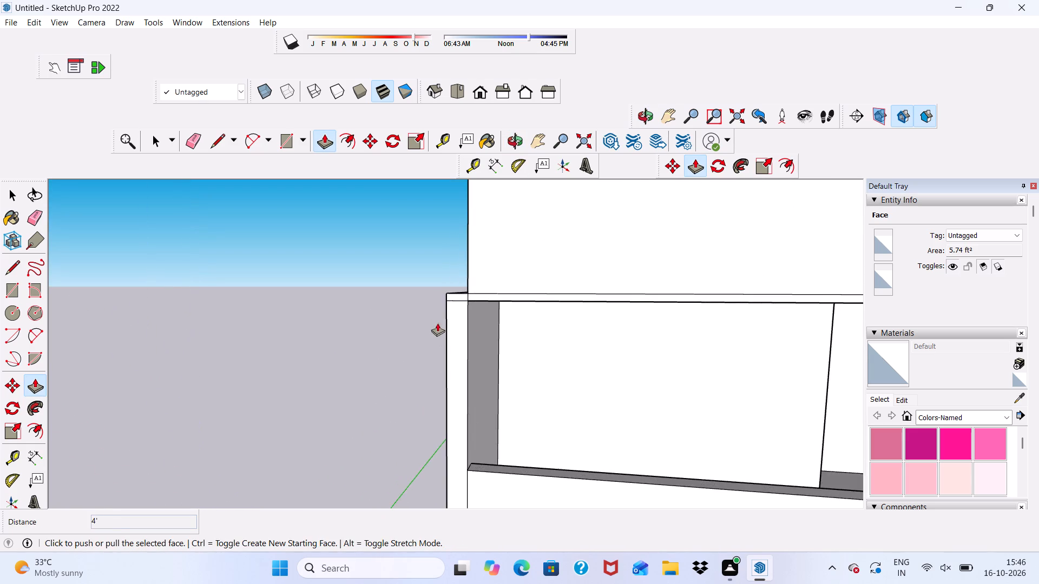
middle_drag(437, 323, 511, 381)
scroll(537, 339, up, 4)
key(space)
middle_drag(535, 369, 500, 359)
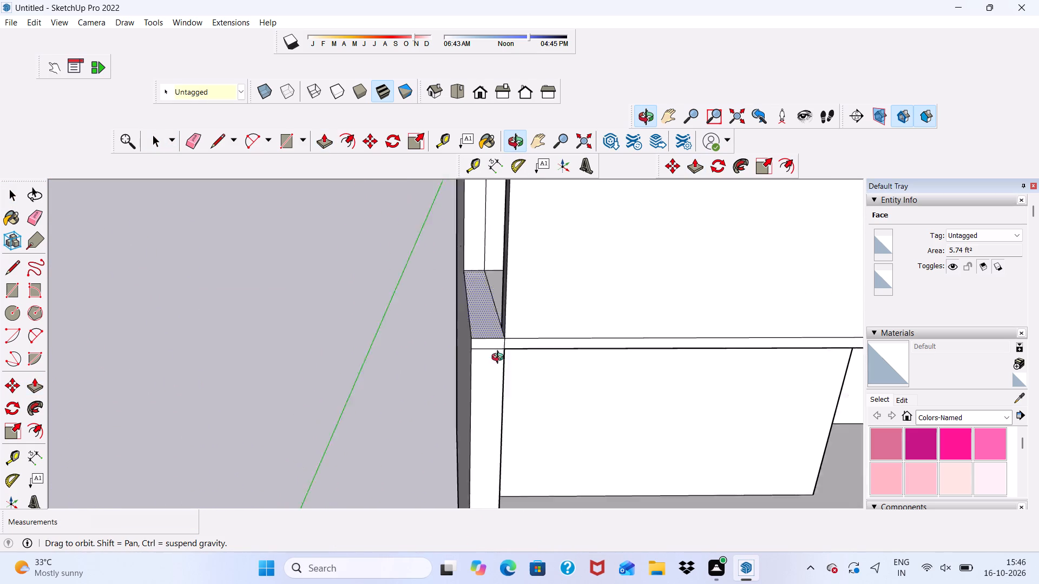
middle_drag(500, 359, 487, 301)
scroll(453, 274, up, 4)
middle_drag(461, 237, 485, 325)
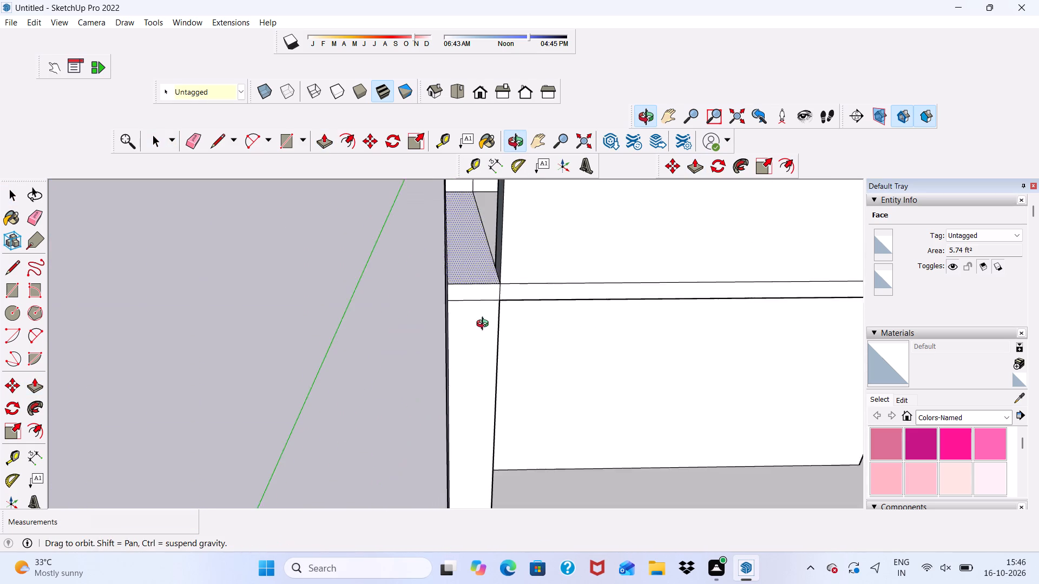
middle_drag(485, 325, 485, 327)
scroll(485, 325, up, 2)
click(465, 256)
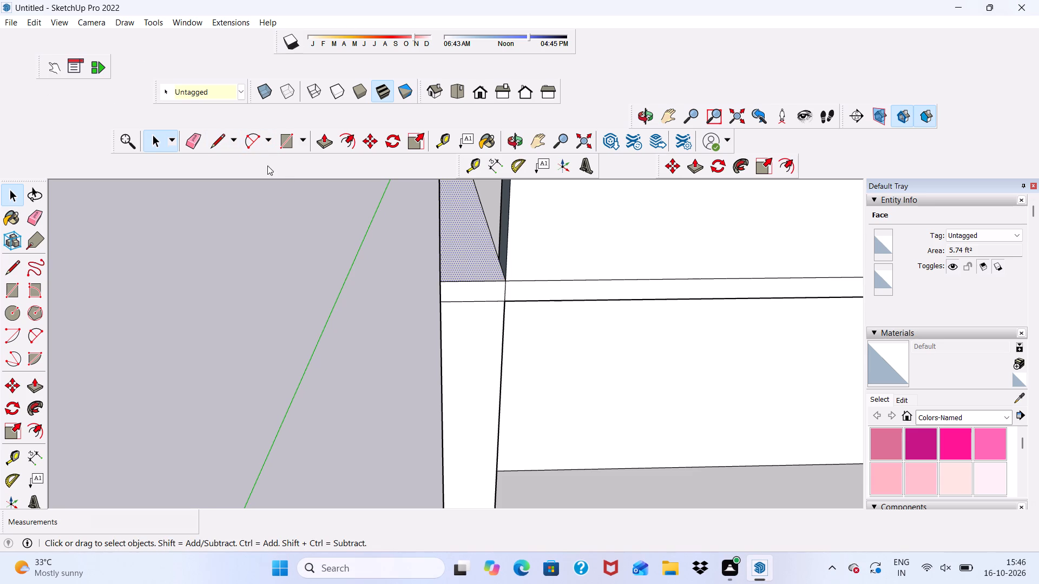
click(325, 137)
scroll(480, 231, up, 1)
drag(463, 238, 475, 302)
key(space)
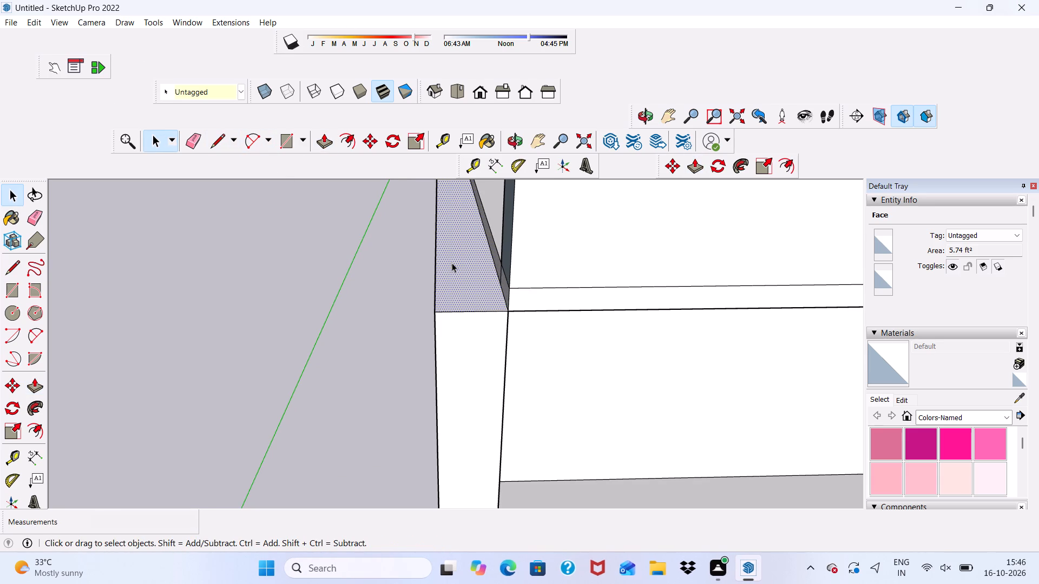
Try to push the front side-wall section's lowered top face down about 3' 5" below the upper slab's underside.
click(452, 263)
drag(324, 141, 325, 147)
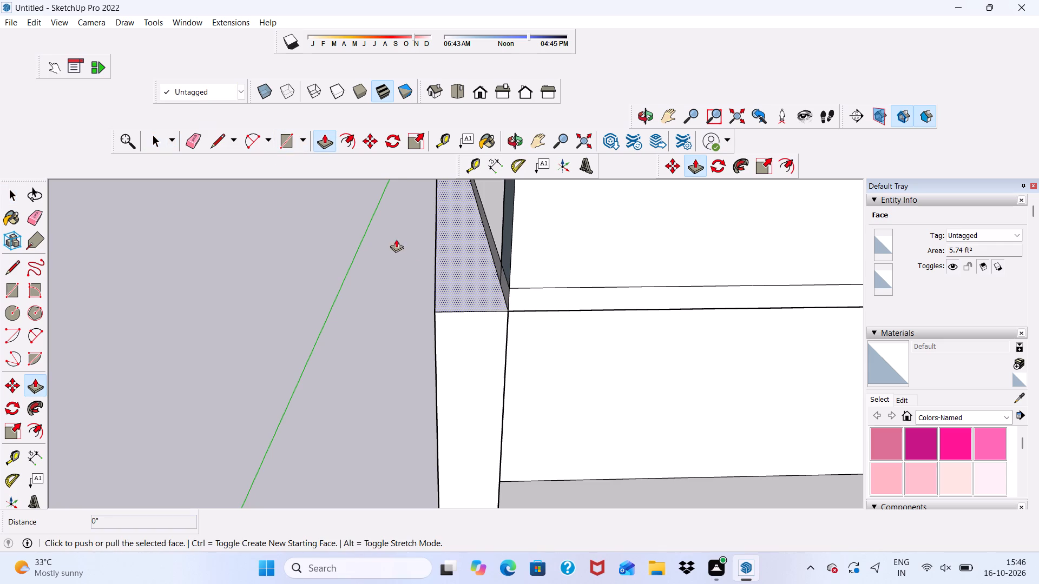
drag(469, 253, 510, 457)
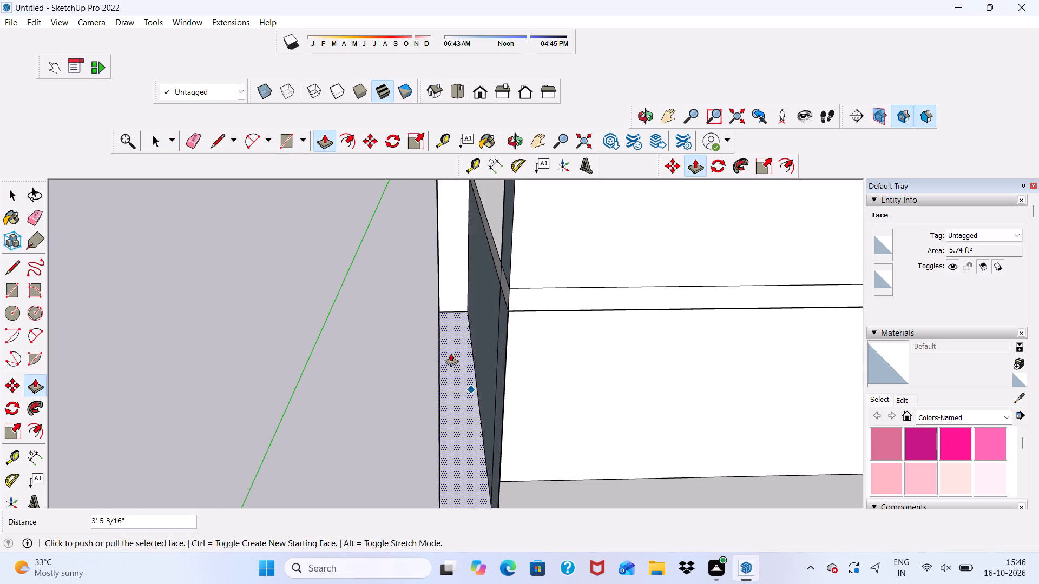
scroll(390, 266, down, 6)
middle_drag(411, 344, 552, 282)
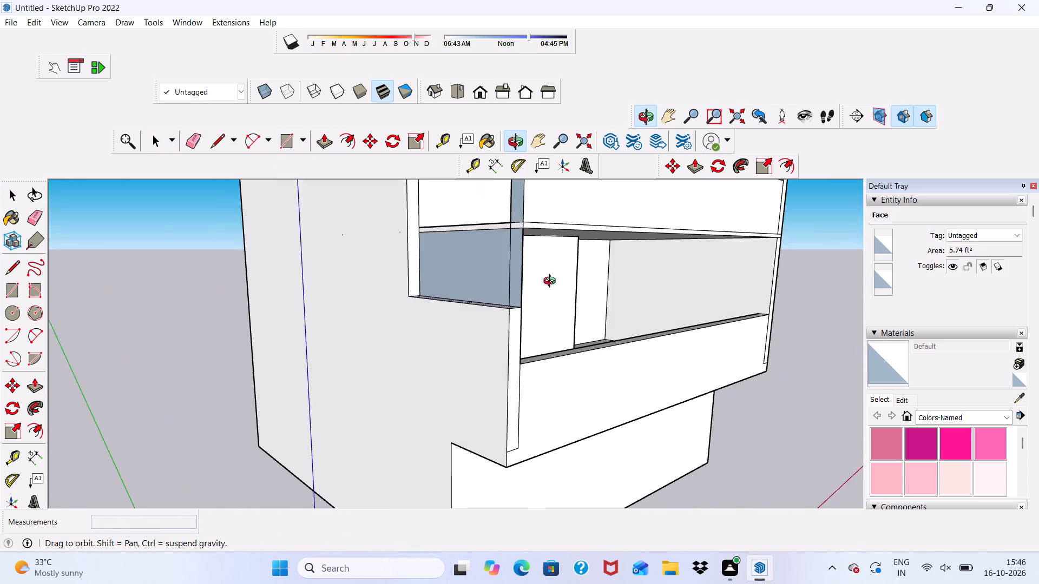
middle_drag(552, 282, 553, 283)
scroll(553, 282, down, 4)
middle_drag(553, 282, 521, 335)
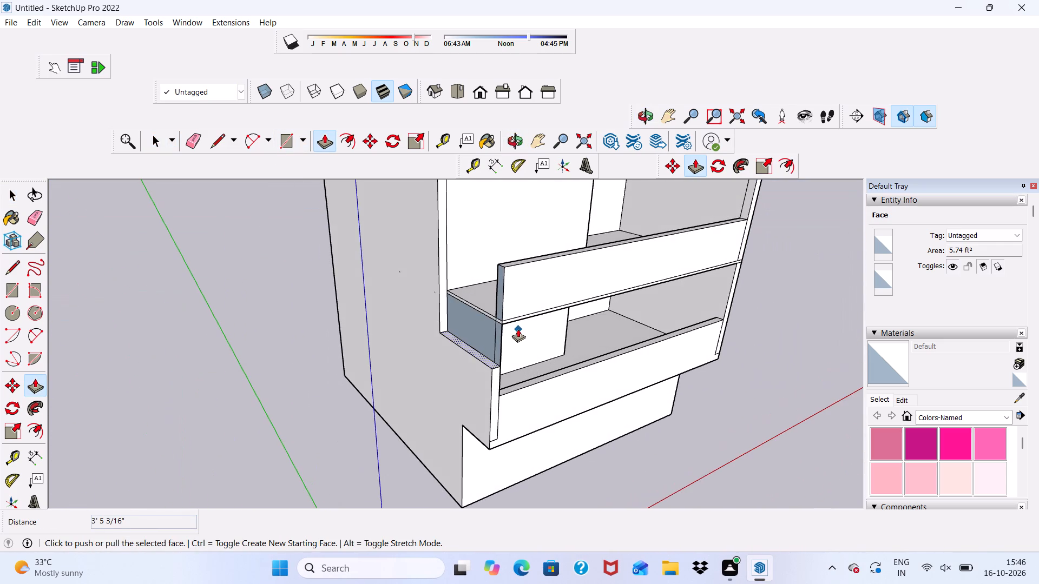
Undo the last two pushes on the front side-wall section, back to its upper slab level.
key(ctrl+z)
key(ctrl+z)
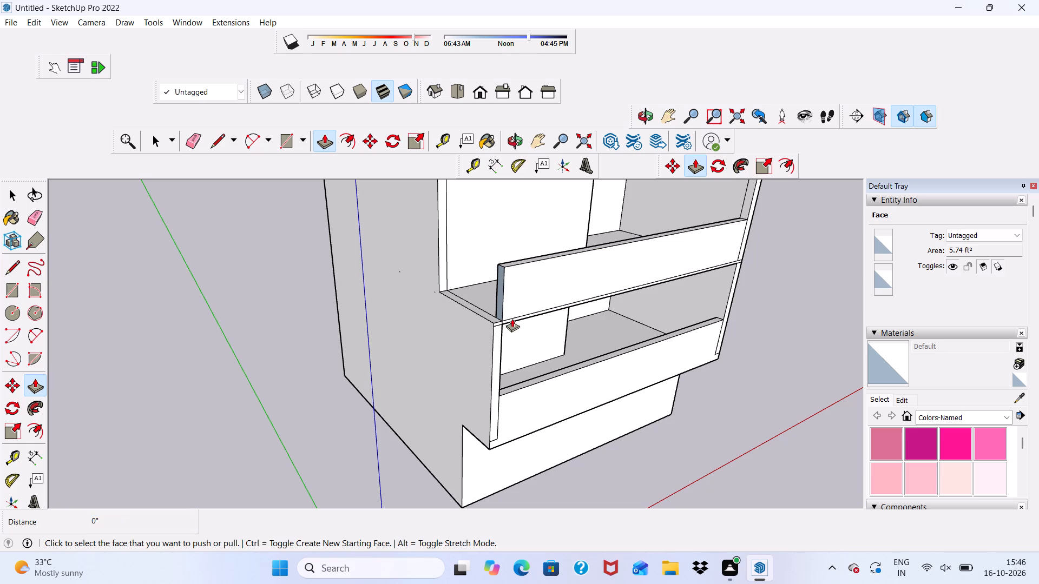
Draw a rectangle on the front side-wall section's inner face, from the slab underside at the outer corner to parapet-top level at the cross wall.
scroll(510, 326, down, 1)
middle_drag(510, 328, 249, 289)
key(space)
scroll(371, 313, up, 3)
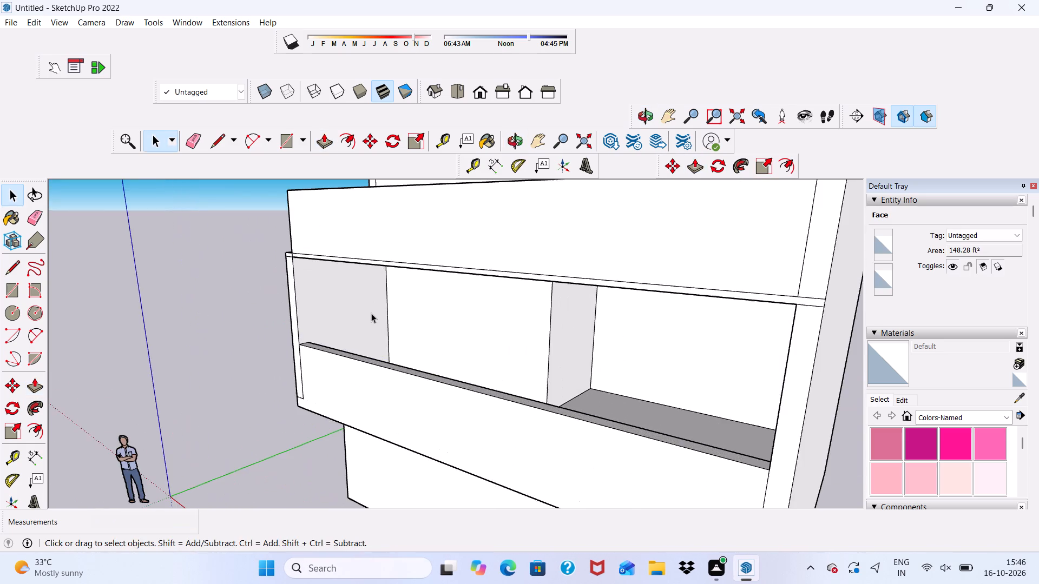
middle_drag(371, 313, 337, 278)
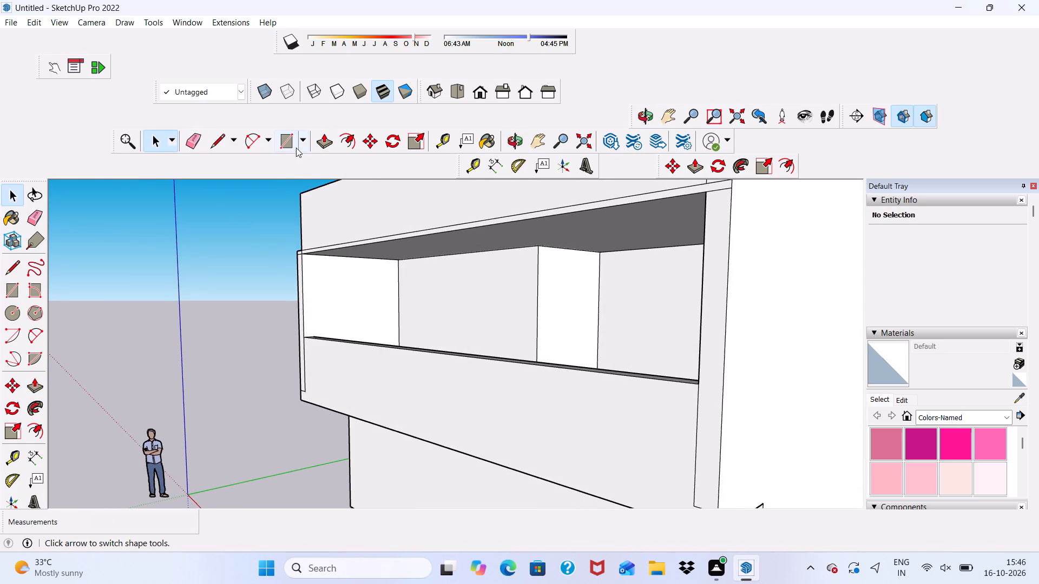
click(284, 143)
scroll(300, 250, up, 13)
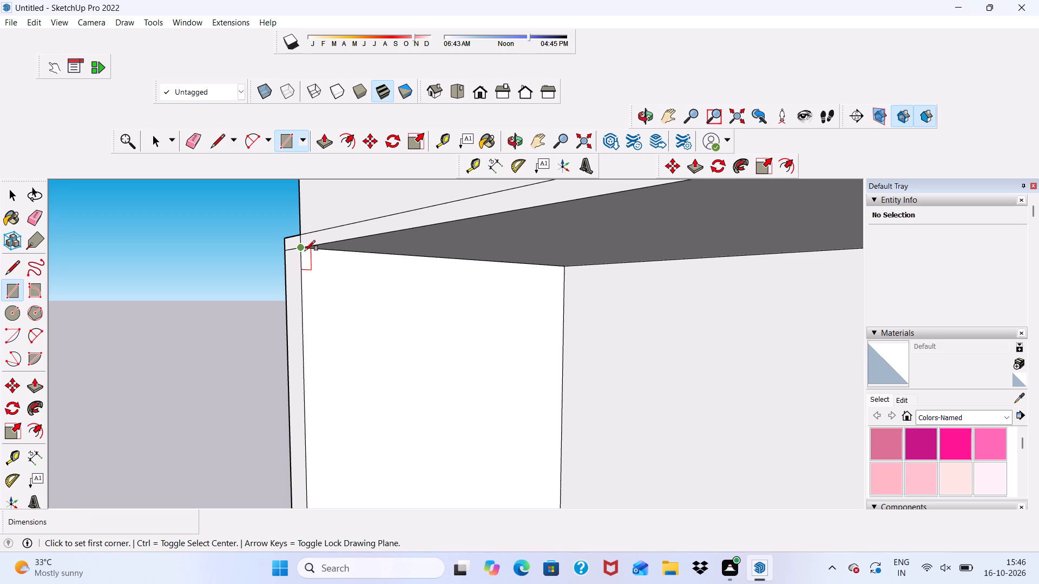
click(305, 251)
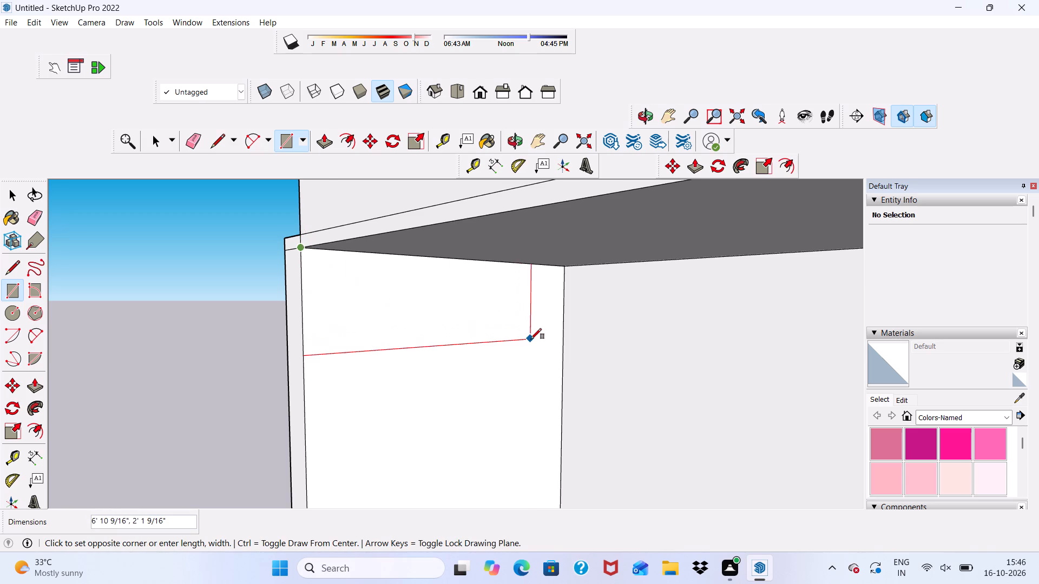
scroll(531, 339, down, 5)
scroll(554, 414, up, 3)
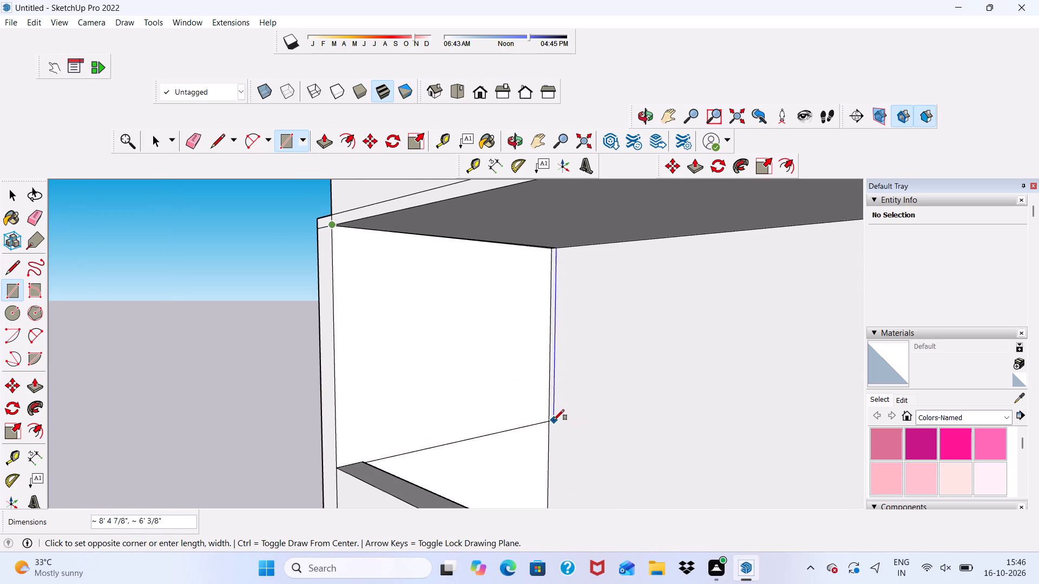
click(547, 418)
Push the rectangle outward through the side wall's full thickness to cut the opening between the parapet and the slab.
key(space)
click(440, 369)
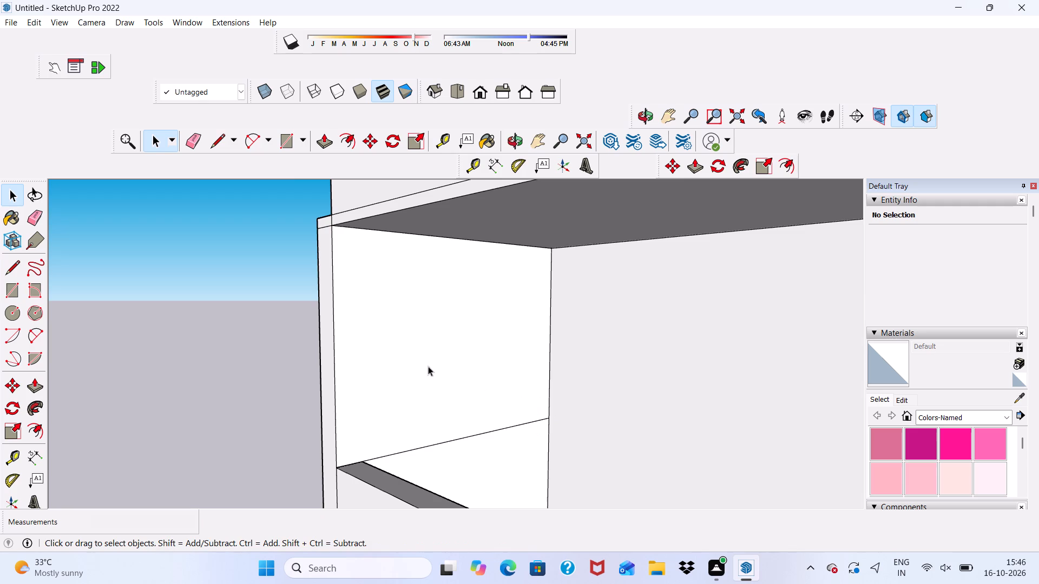
click(317, 132)
drag(391, 365, 360, 376)
scroll(360, 376, down, 4)
middle_drag(359, 379, 493, 384)
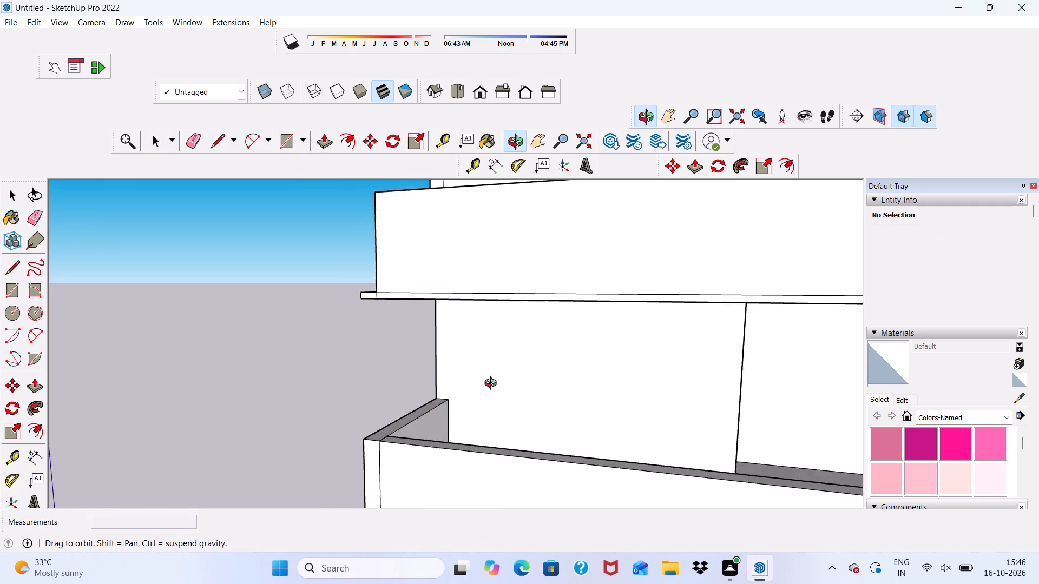
middle_drag(493, 384, 531, 384)
scroll(541, 380, up, 1)
key(space)
Examine the new side-wall opening from outside and the exposed slab edge above it at the front corner.
scroll(506, 359, down, 4)
middle_drag(503, 359, 560, 334)
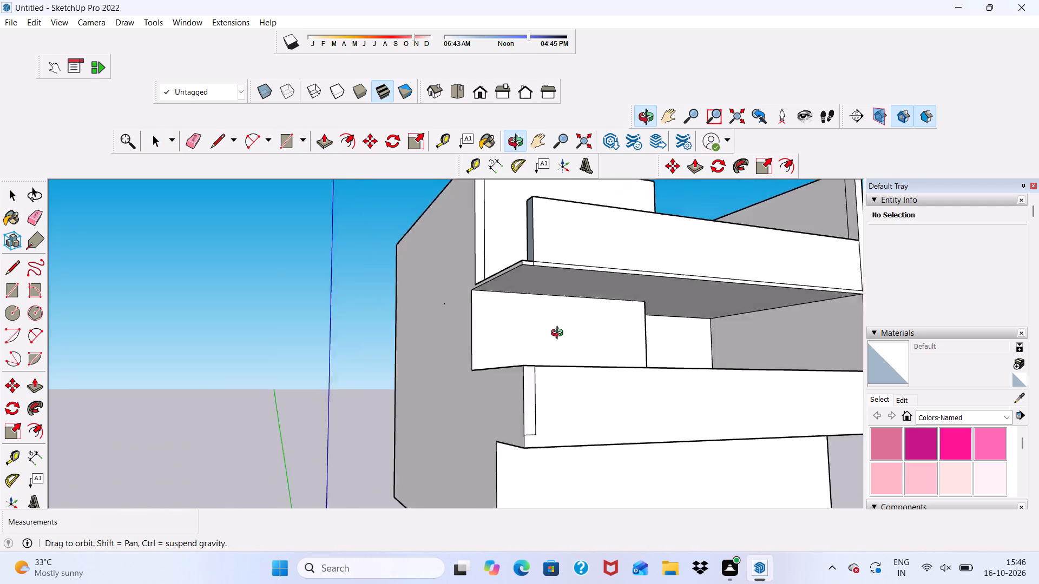
middle_drag(560, 334, 519, 364)
scroll(519, 365, up, 1)
scroll(519, 365, down, 5)
middle_drag(519, 365, 498, 331)
scroll(498, 331, up, 4)
scroll(486, 327, down, 4)
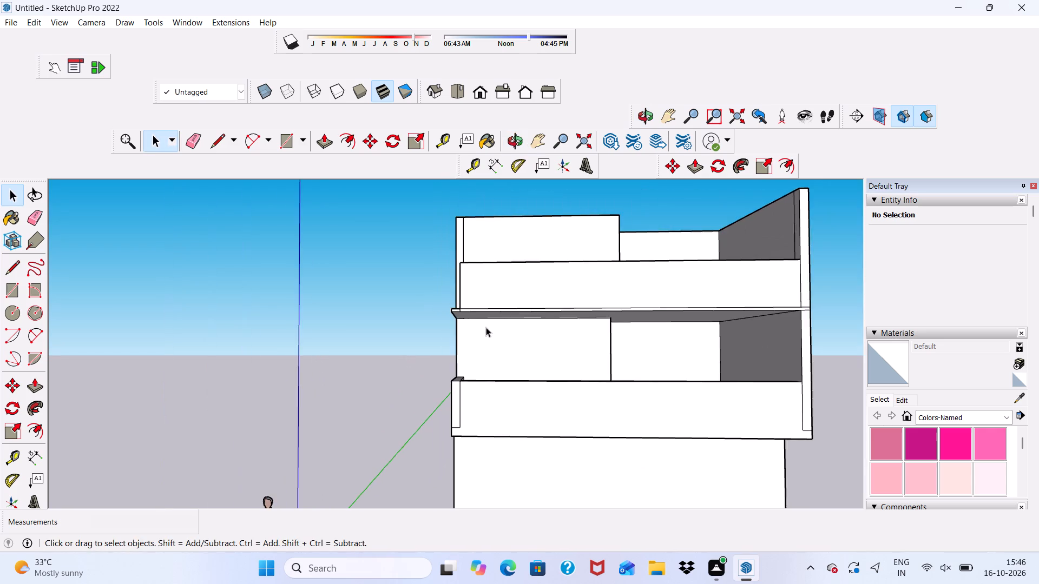
middle_drag(483, 327, 551, 432)
scroll(477, 347, up, 5)
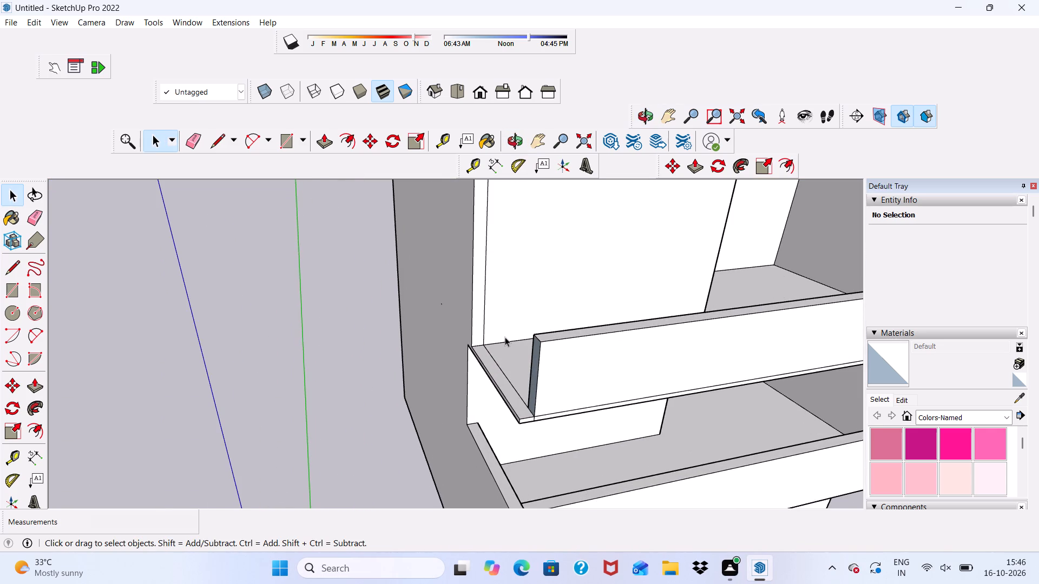
scroll(325, 0, up, 1)
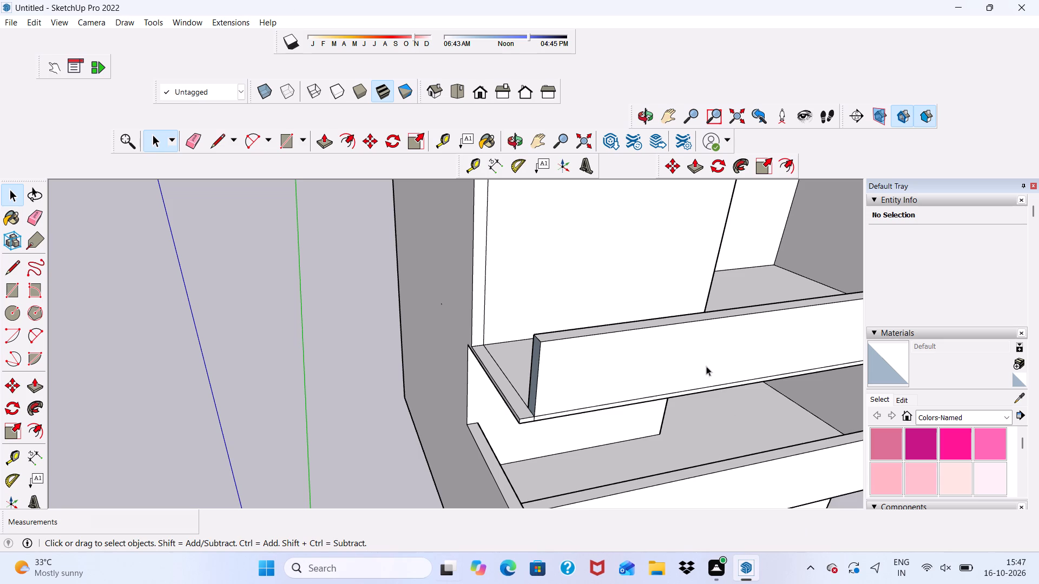
scroll(416, 402, up, 2)
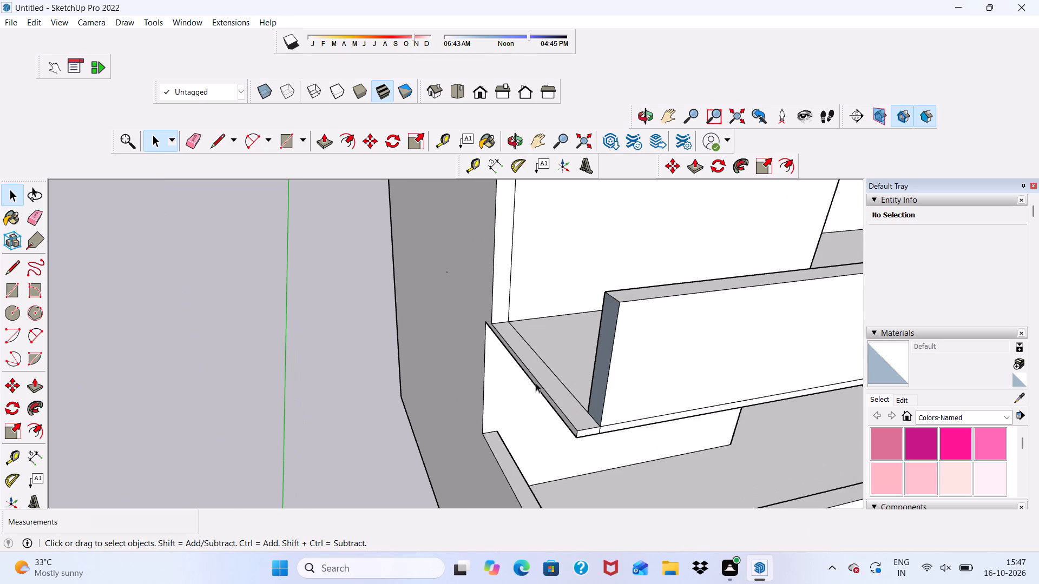
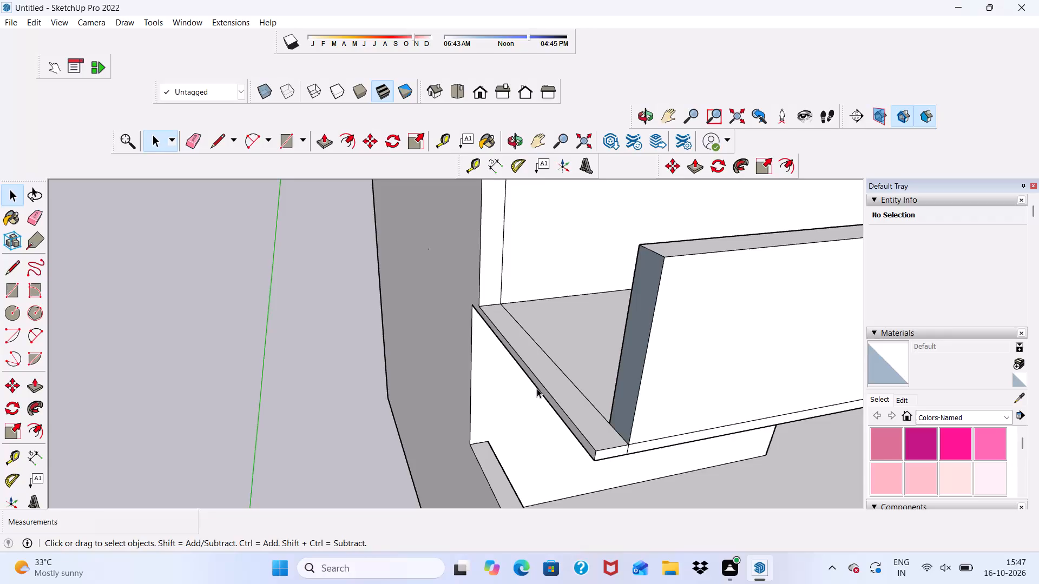
Raise the narrow slab-edge strip in the upper side-wall opening by 4' to parapet-top level.
scroll(541, 411, up, 1)
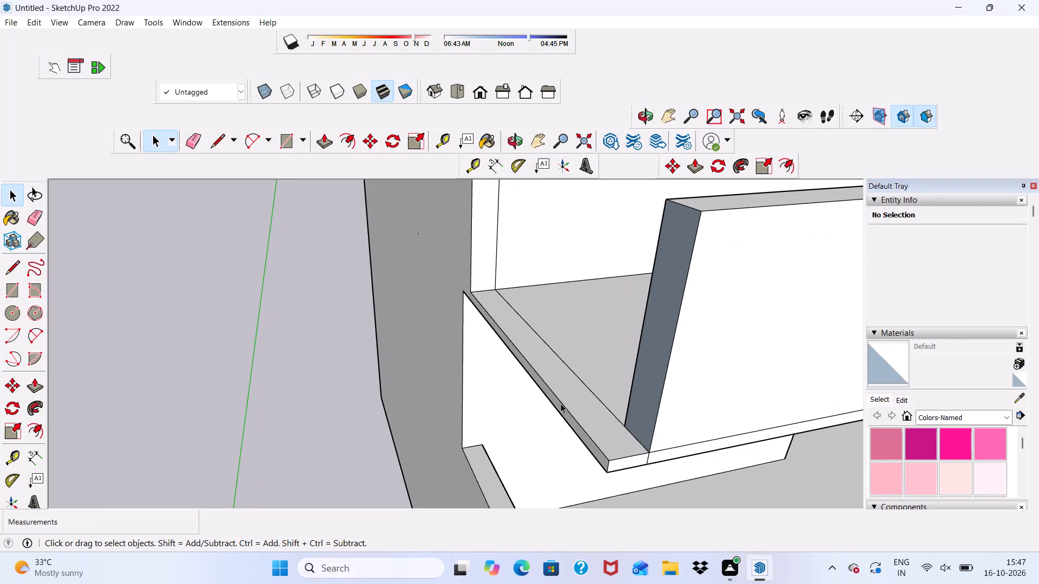
click(561, 403)
click(567, 396)
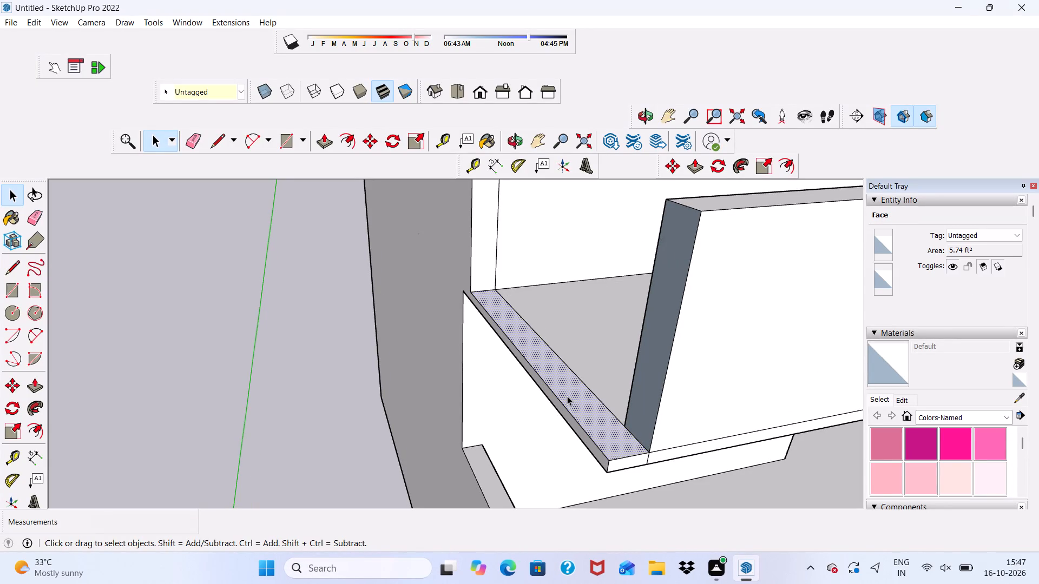
click(321, 140)
click(594, 417)
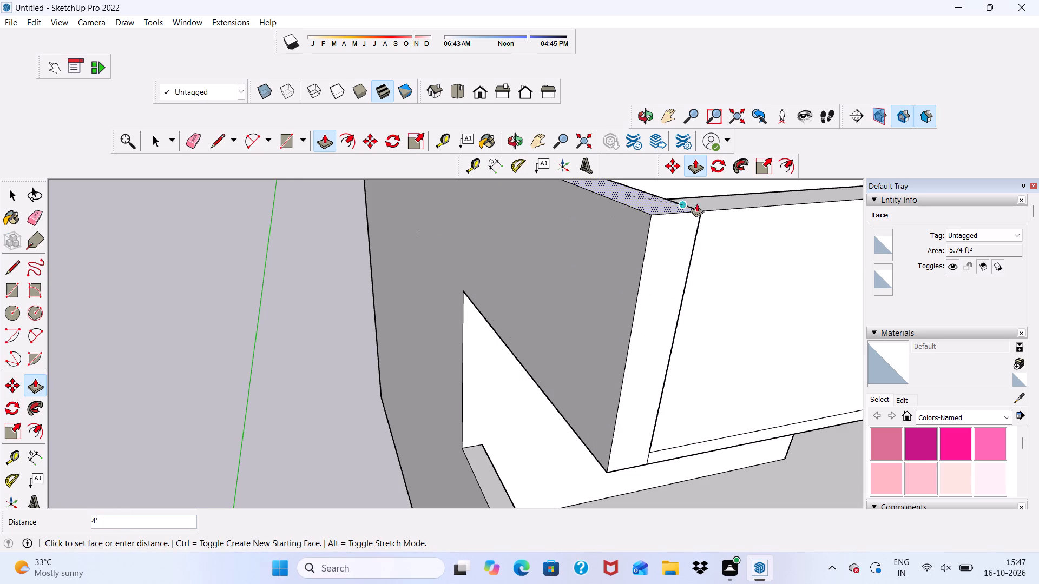
click(715, 205)
scroll(715, 211, down, 2)
middle_drag(715, 217, 647, 334)
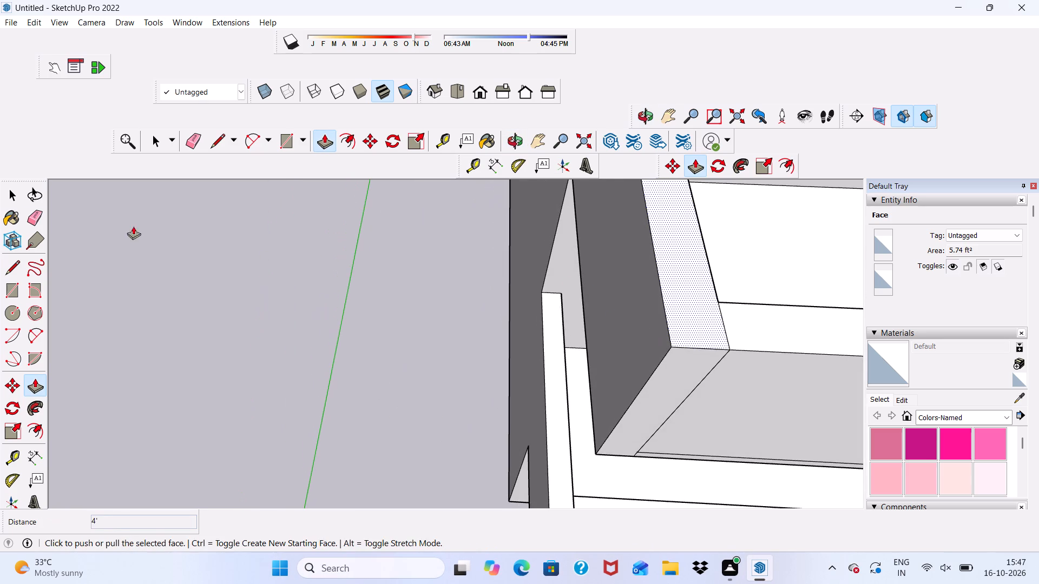
scroll(199, 211, down, 4)
scroll(194, 303, down, 5)
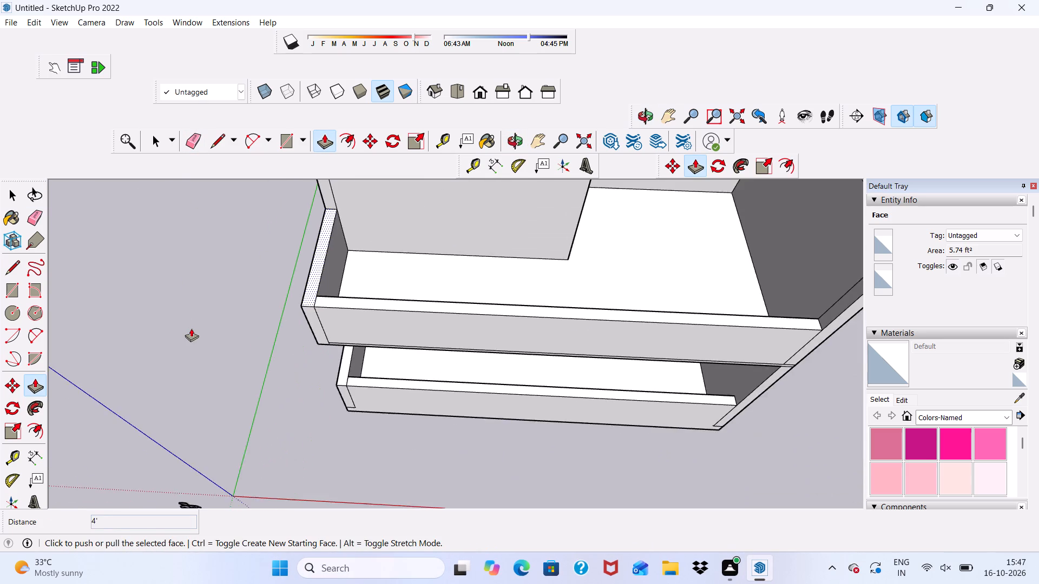
scroll(191, 327, down, 4)
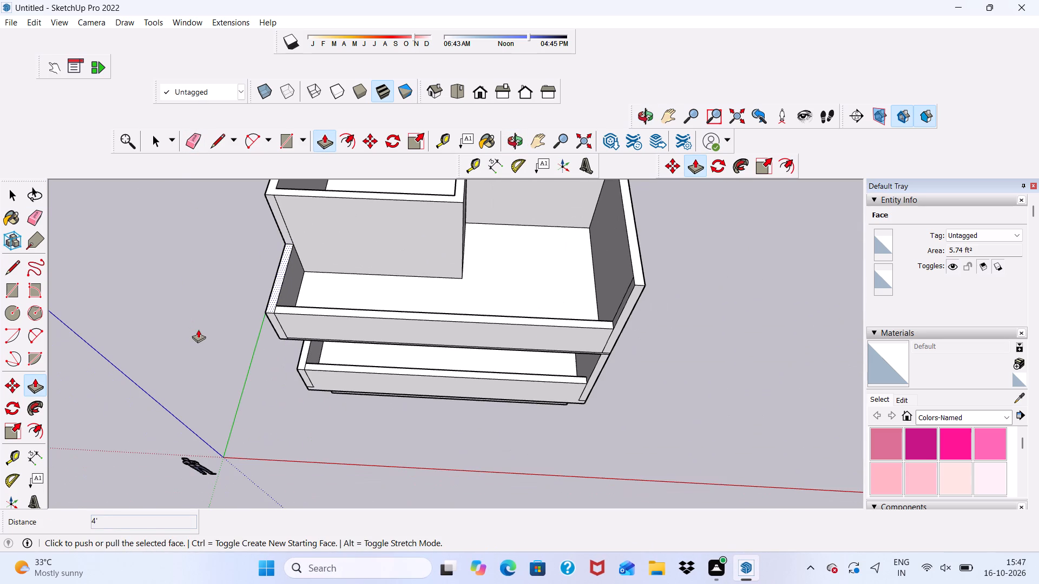
key(space)
Examine the raised side parapet and the building's front elevation from several angles.
scroll(229, 362, down, 4)
middle_drag(298, 375, 383, 268)
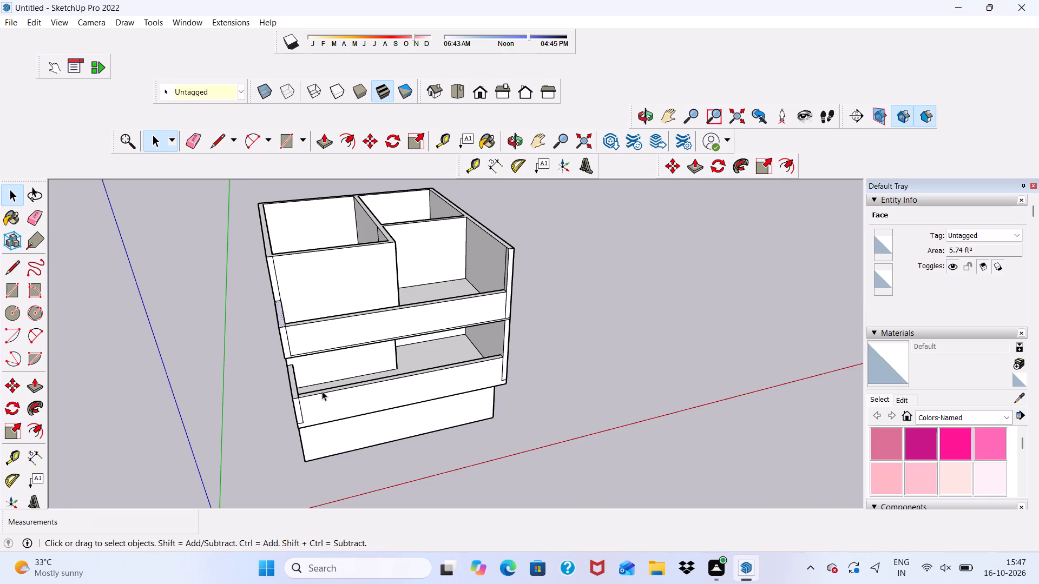
middle_drag(323, 390, 245, 334)
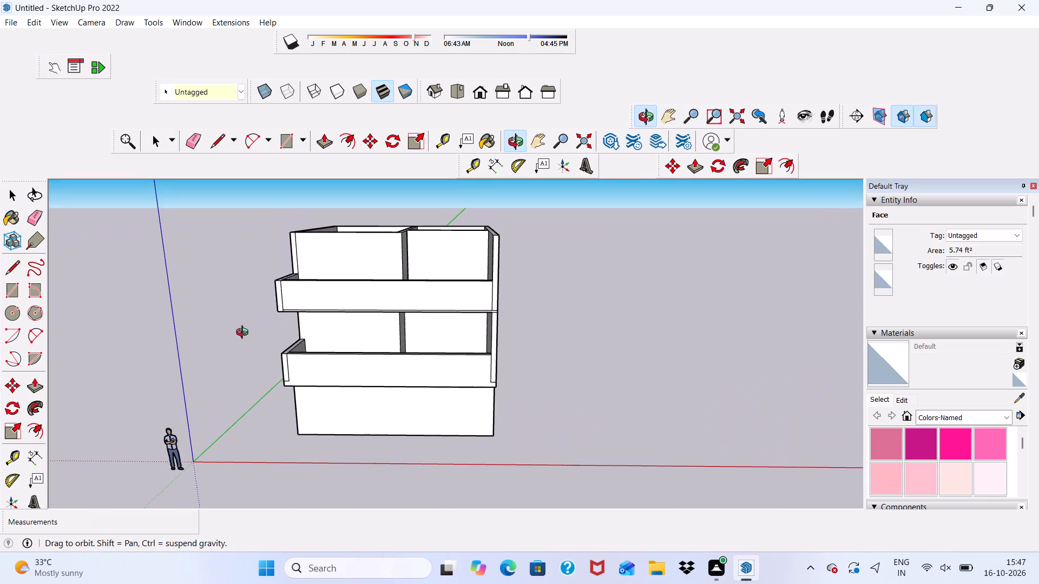
middle_drag(245, 334, 264, 286)
scroll(264, 286, up, 5)
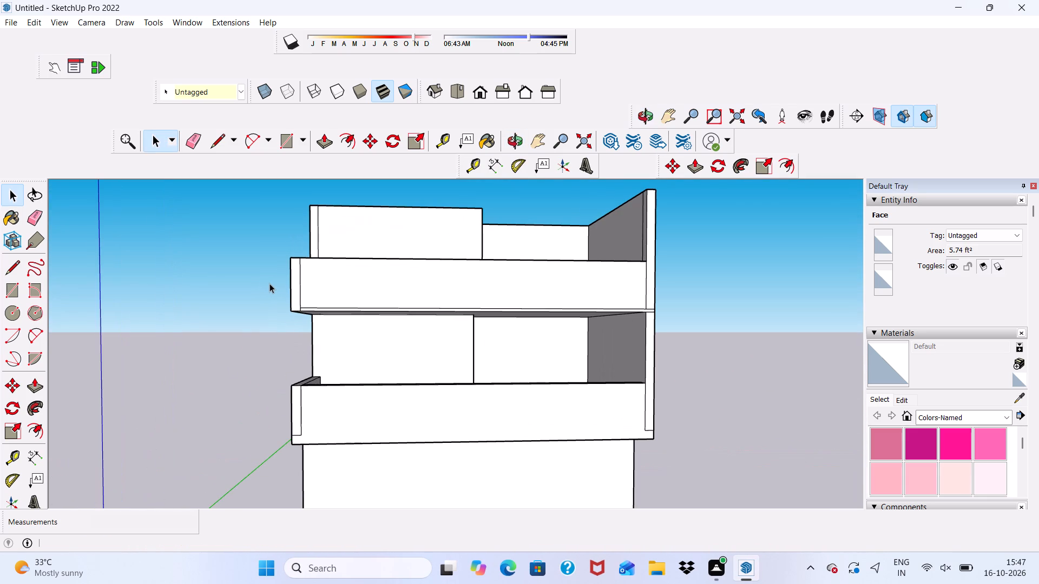
scroll(278, 290, down, 5)
scroll(325, 315, down, 5)
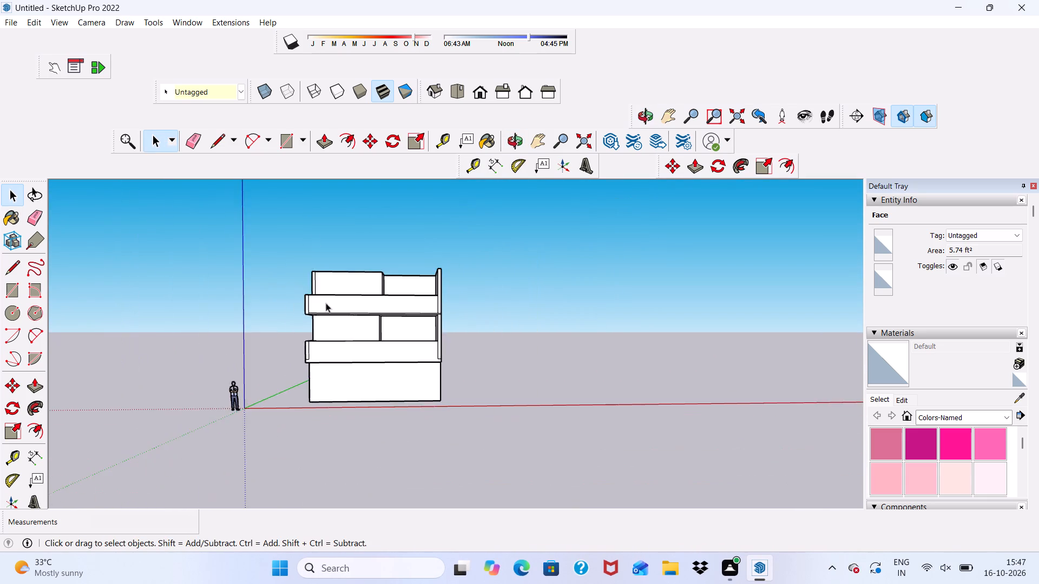
scroll(308, 216, up, 10)
scroll(355, 254, down, 1)
Draw a 34' by 29' 3" roof rectangle from the back outer wall corner to the opposite side wall's front inner corner.
middle_drag(355, 254, 359, 367)
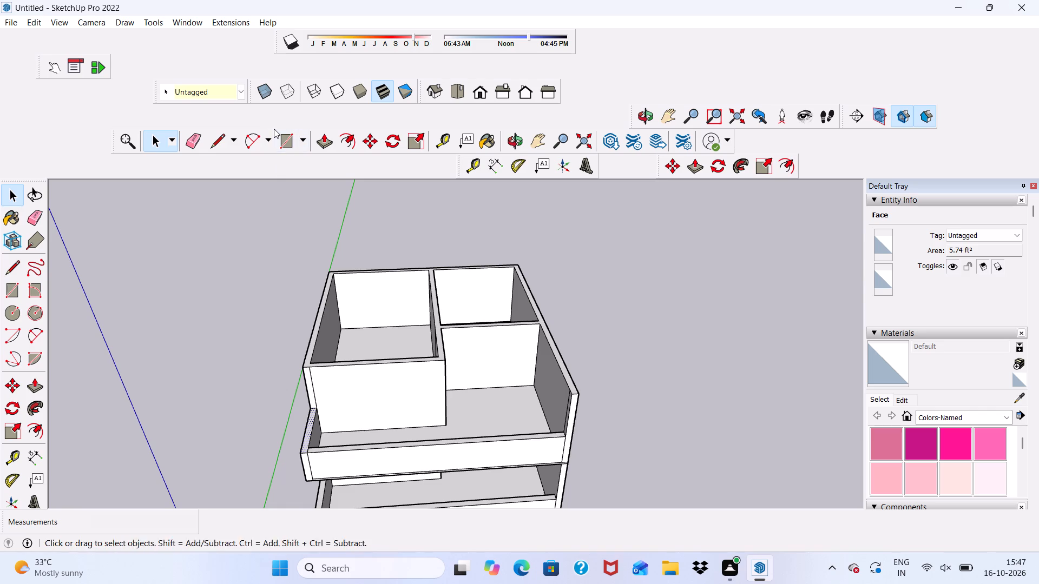
click(282, 140)
scroll(323, 246, up, 8)
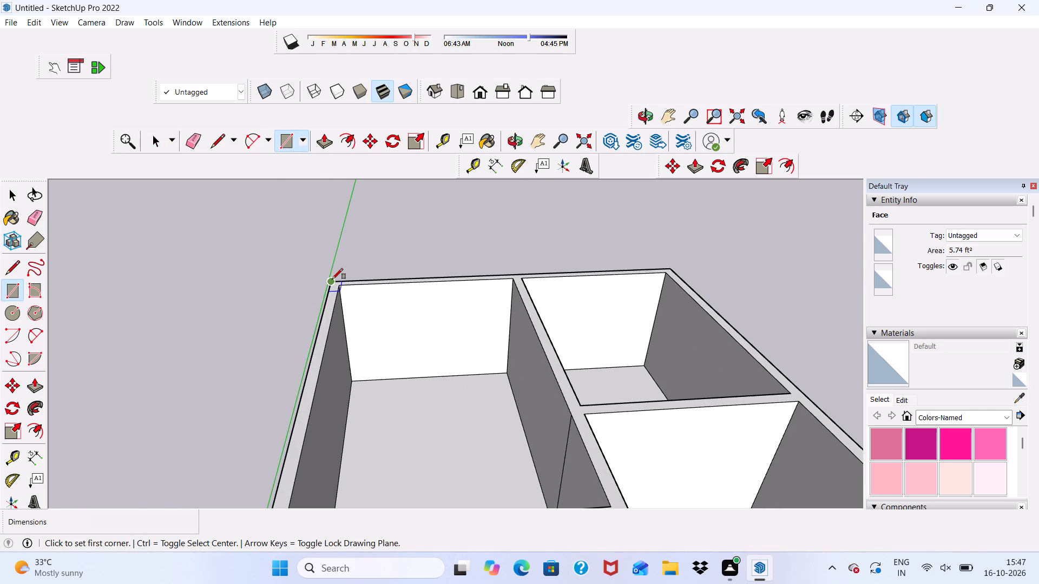
click(332, 279)
scroll(316, 225, down, 5)
scroll(437, 269, down, 3)
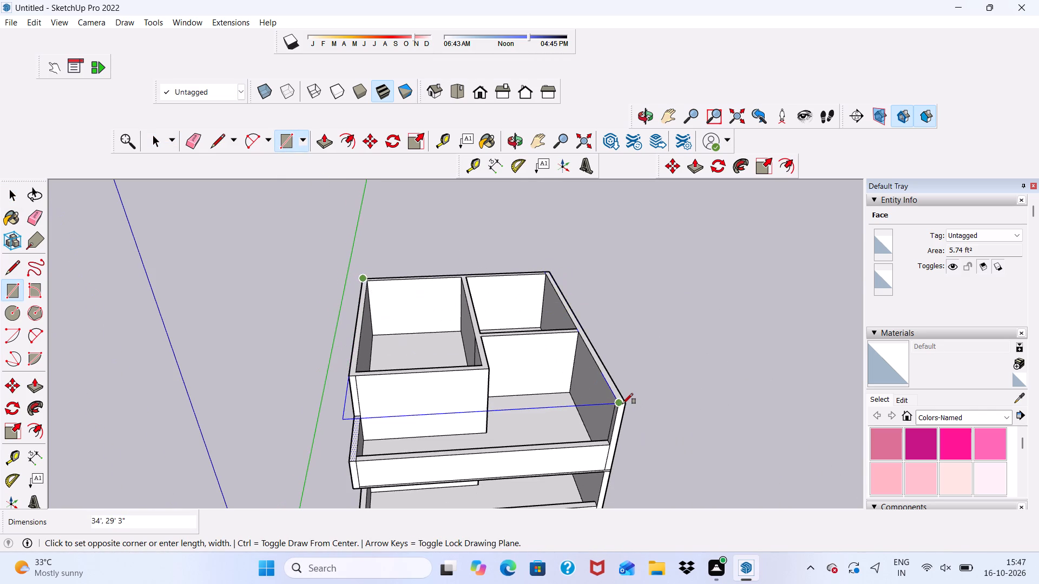
click(622, 402)
scroll(575, 389, down, 1)
middle_drag(544, 391, 517, 178)
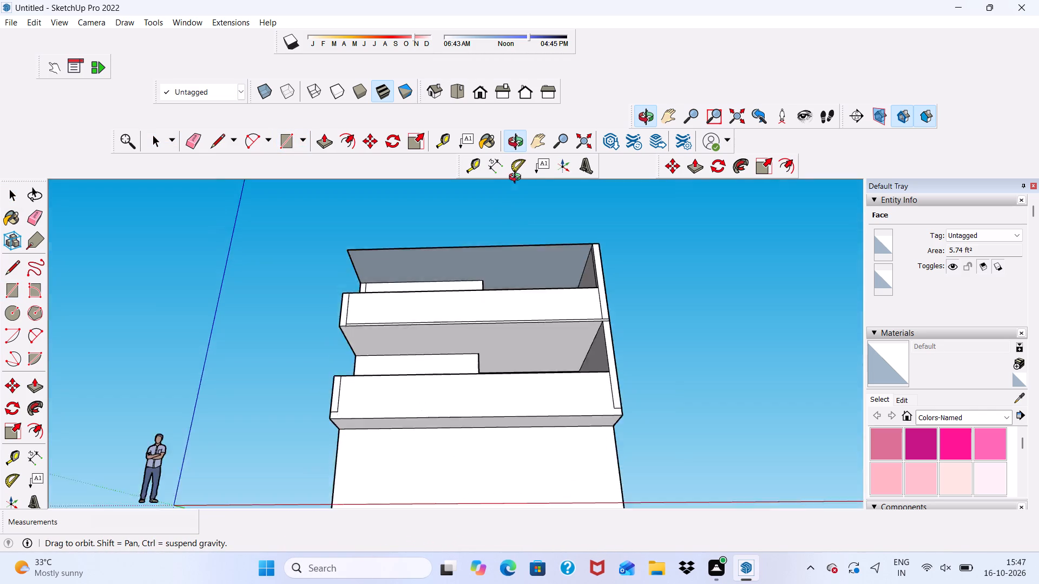
middle_drag(517, 178, 632, 256)
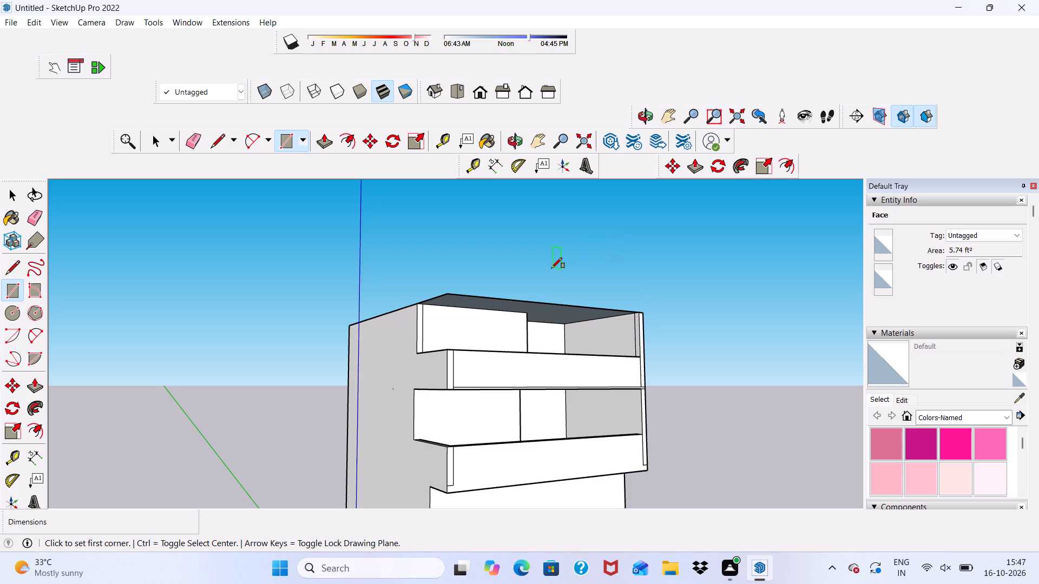
key(space)
Extrude the roof face covering the front terrace area upward by 3" to form the roof slab.
scroll(531, 283, down, 4)
middle_click(530, 298)
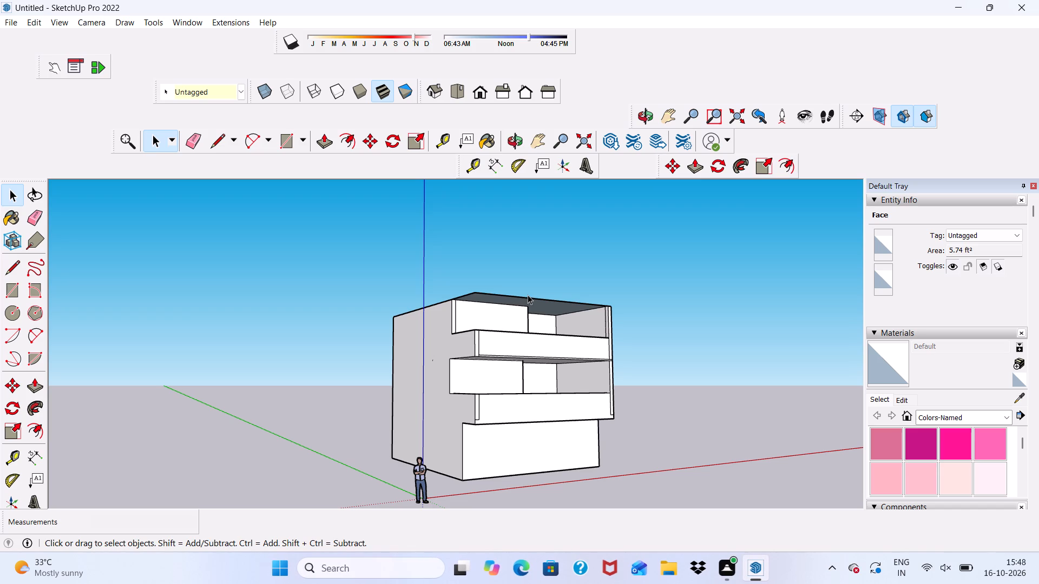
scroll(528, 295, up, 5)
scroll(522, 287, down, 5)
middle_drag(522, 287, 302, 427)
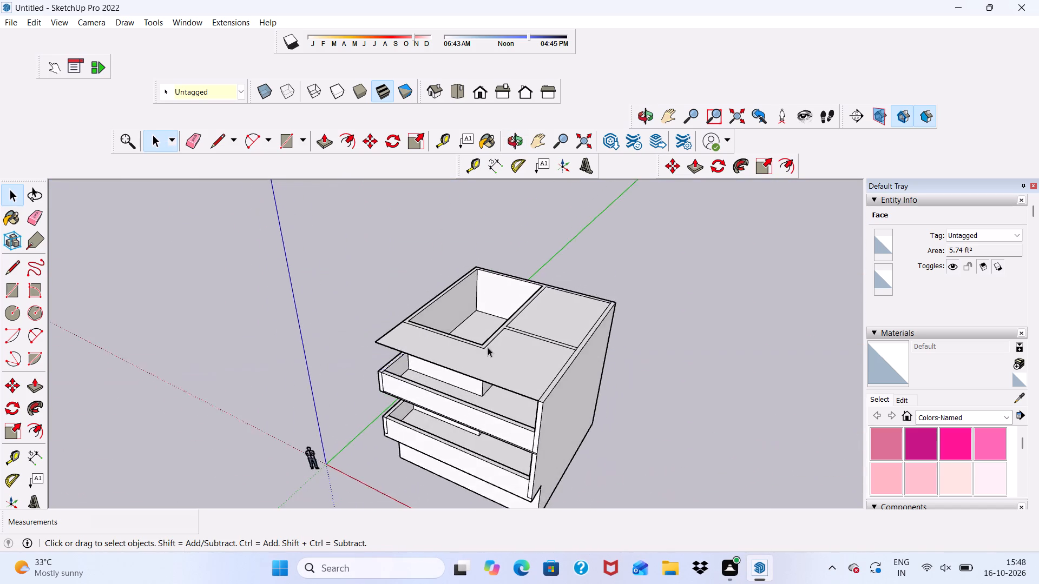
scroll(490, 346, up, 5)
click(499, 356)
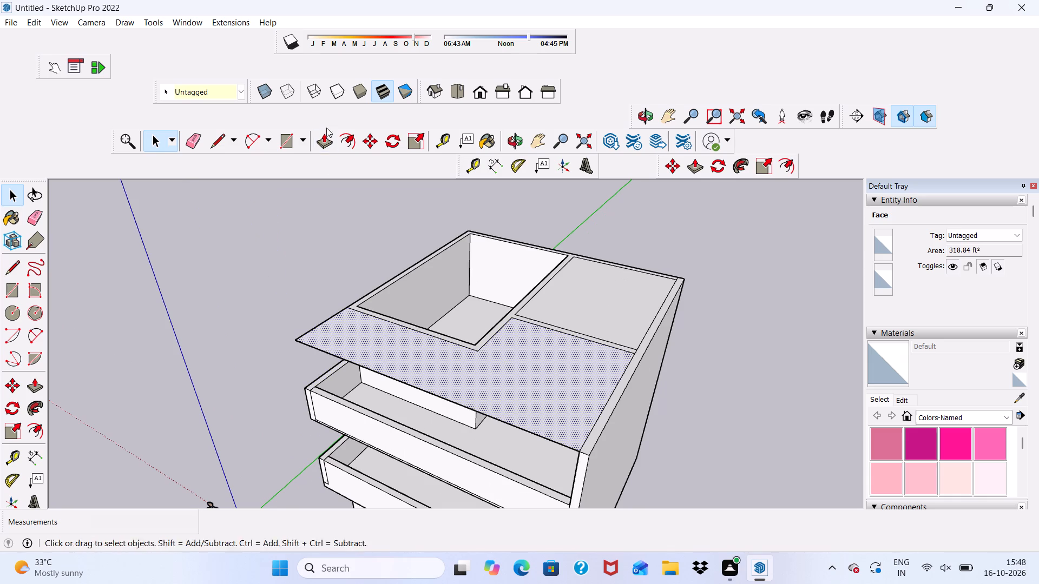
click(323, 143)
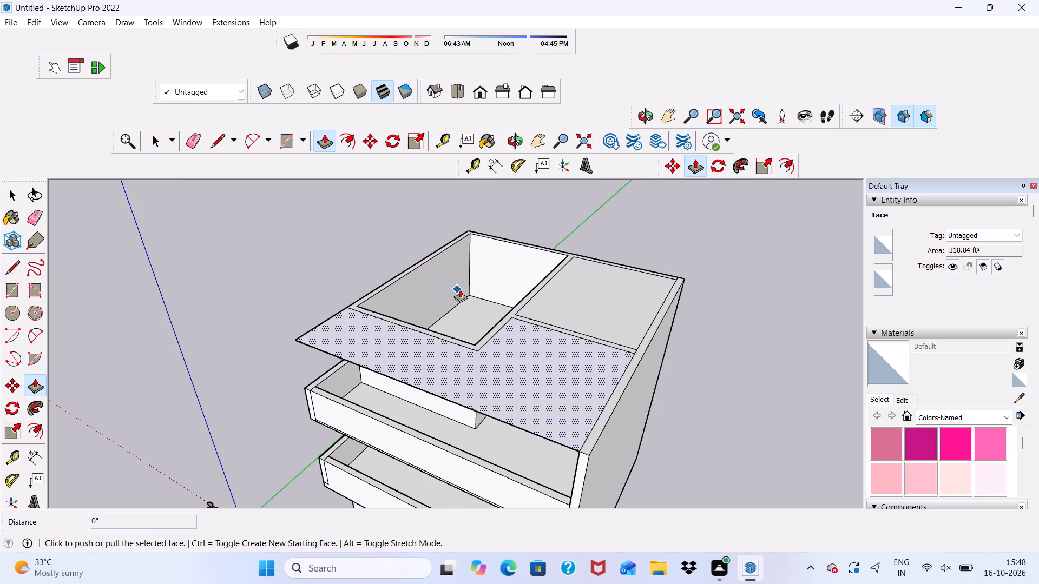
scroll(518, 301, up, 2)
click(474, 399)
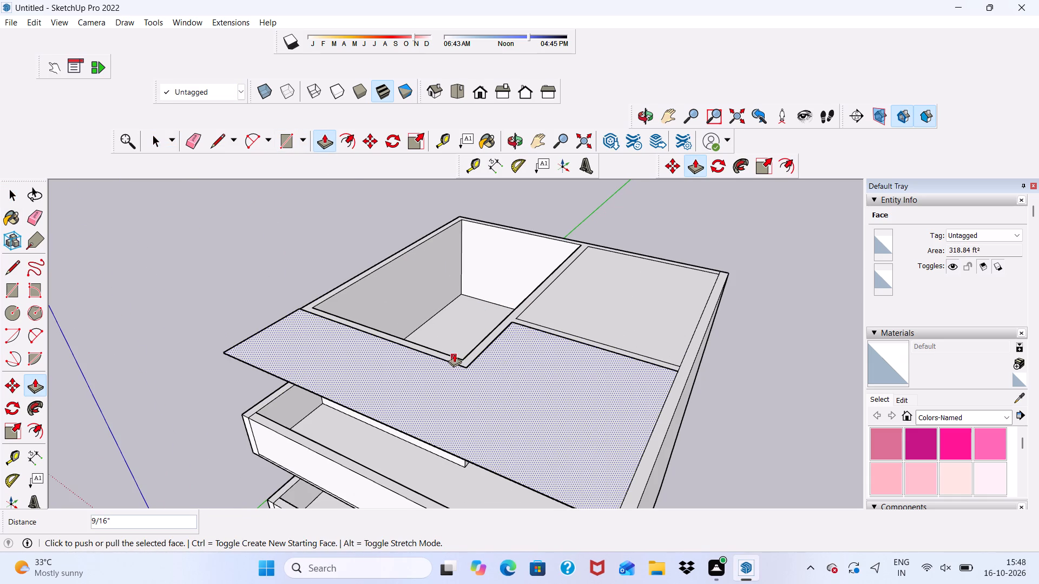
key(ctrl+z)
click(461, 412)
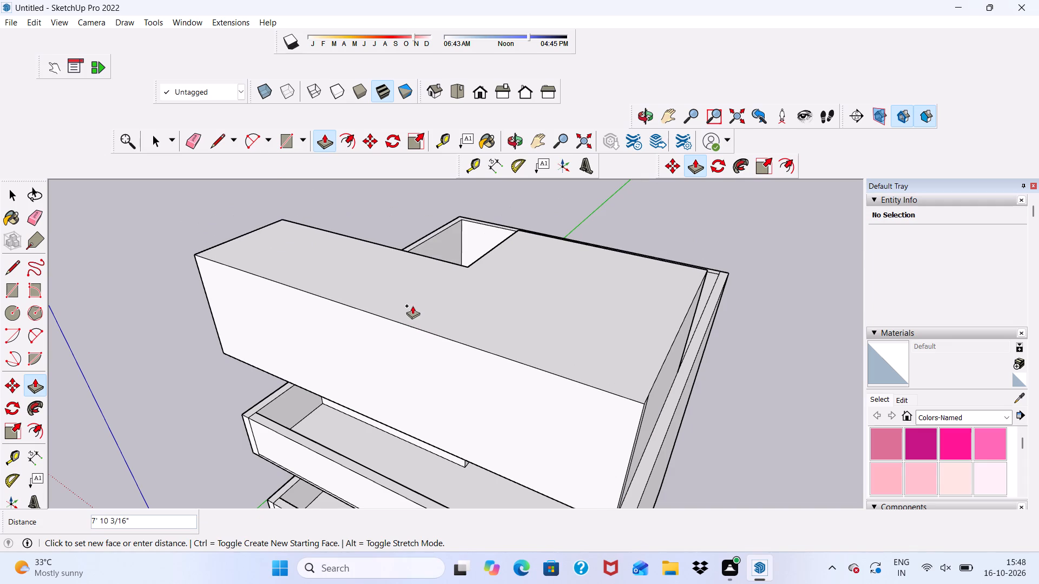
key(3)
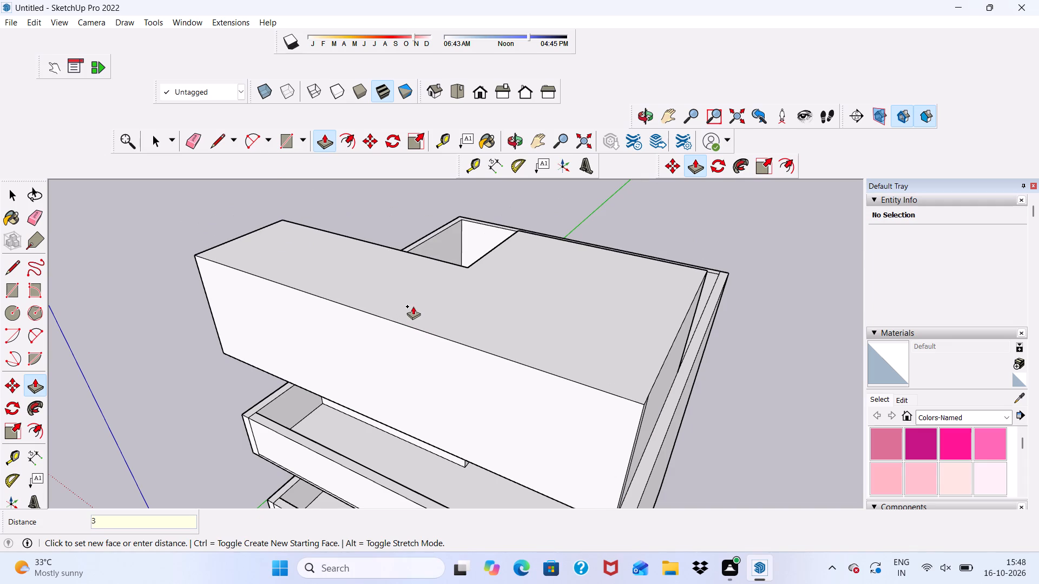
key(shift+quotedbl)
key(Return)
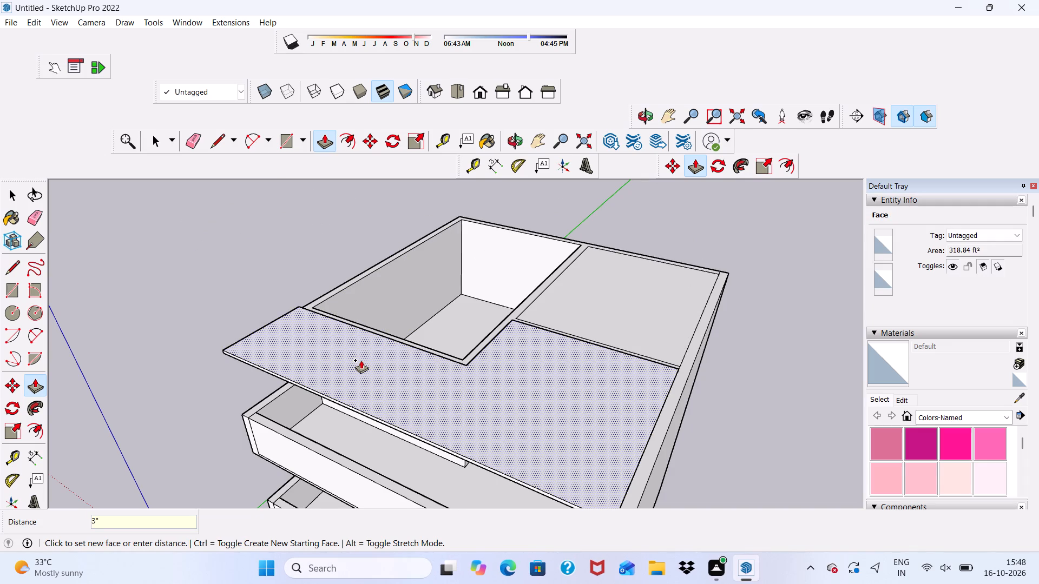
Push the roof slab's back-facing edge about 26' 4" over the large room to the back wall's outer face.
scroll(361, 360, down, 1)
middle_drag(363, 364, 364, 367)
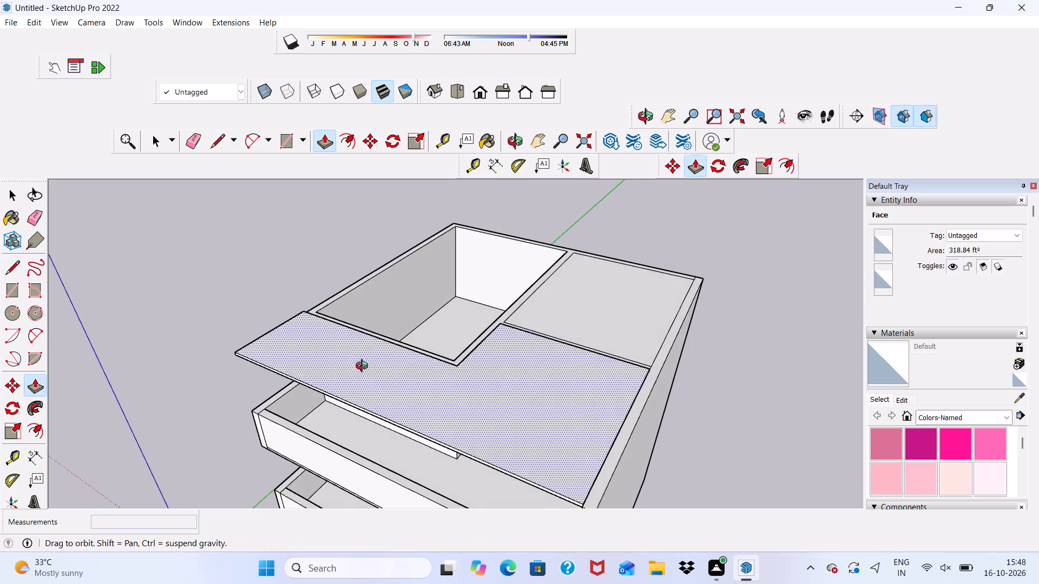
middle_drag(364, 367, 706, 322)
scroll(548, 305, up, 8)
scroll(451, 324, down, 1)
middle_drag(451, 324, 652, 327)
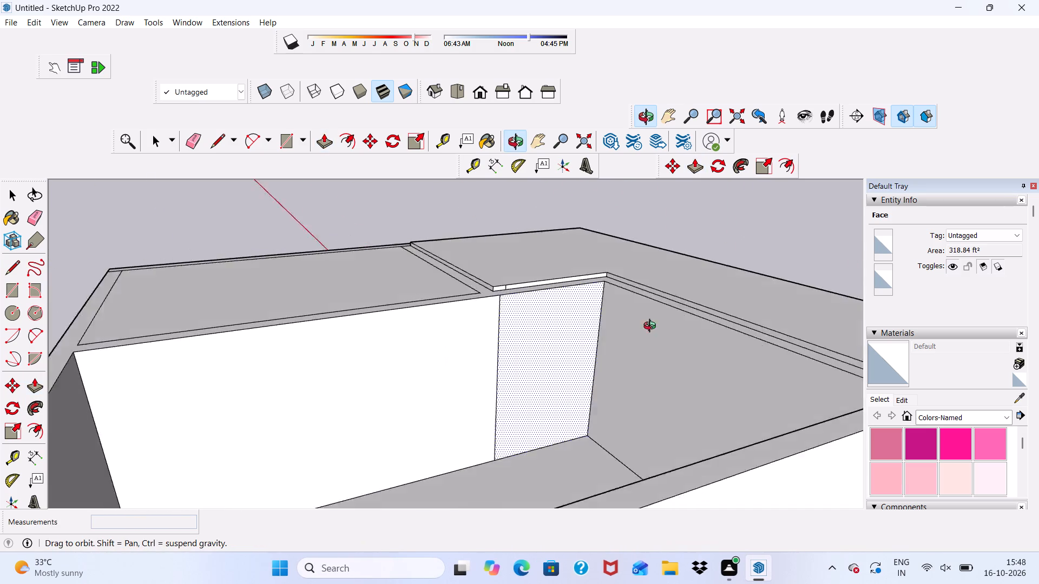
middle_drag(652, 327, 696, 319)
scroll(697, 291, up, 9)
click(693, 278)
scroll(595, 299, down, 3)
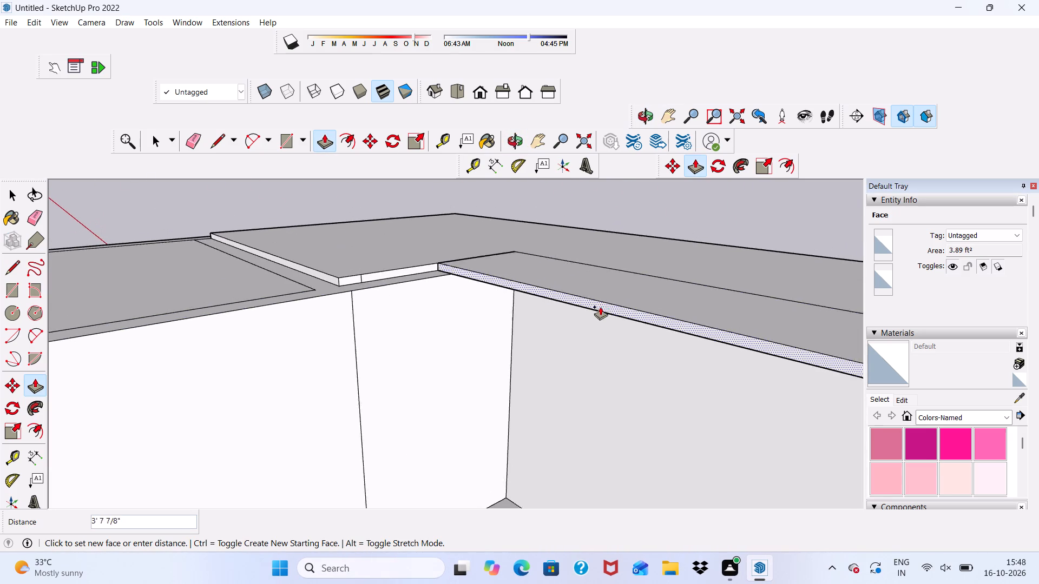
scroll(600, 307, down, 13)
scroll(517, 406, up, 1)
scroll(484, 437, up, 2)
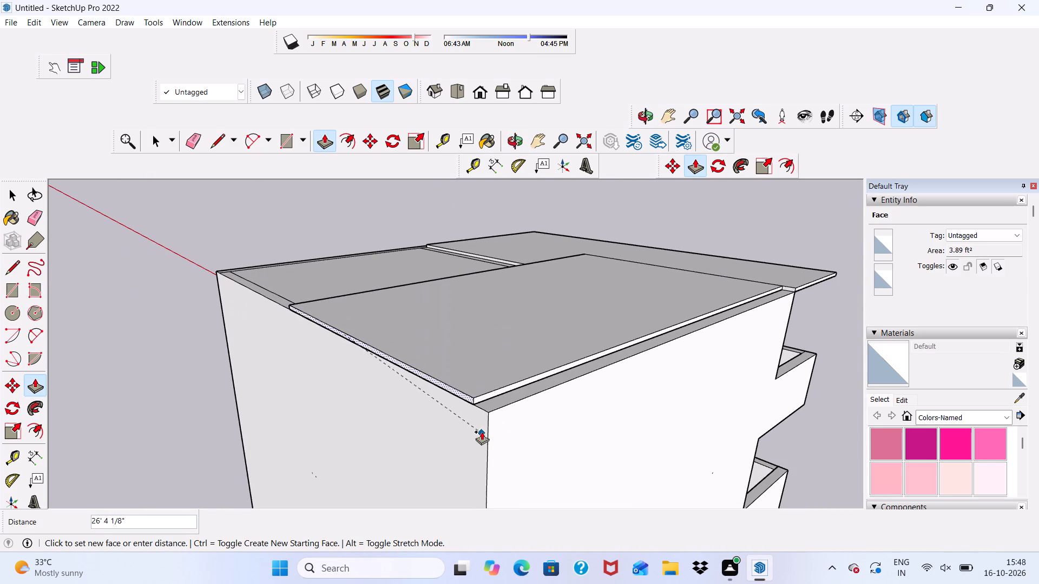
click(485, 433)
Push the extended slab's side edge outward 9" to lie flush with the side wall's outer face.
scroll(476, 394, up, 5)
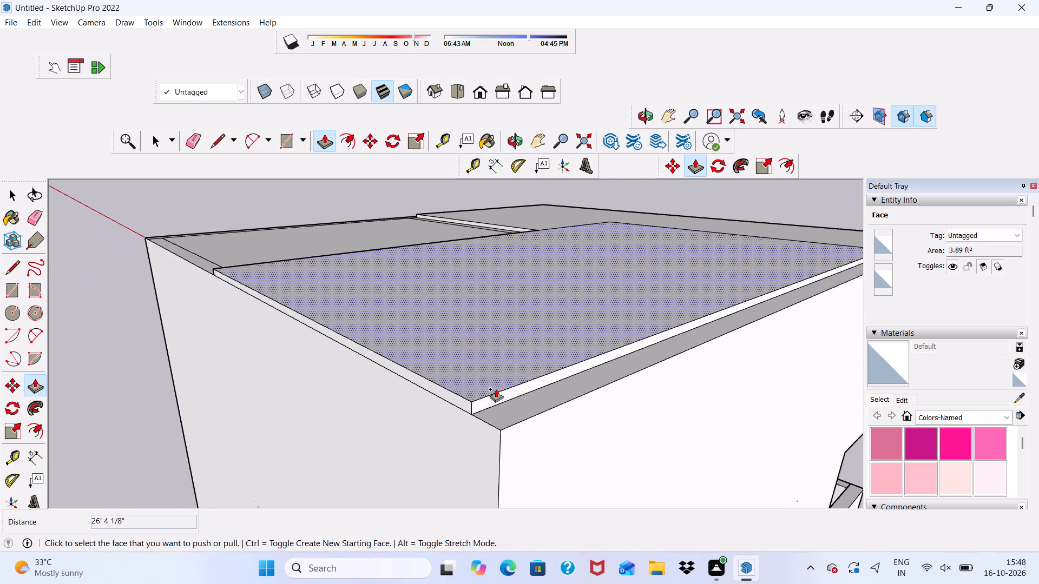
scroll(496, 389, up, 5)
click(490, 394)
click(515, 457)
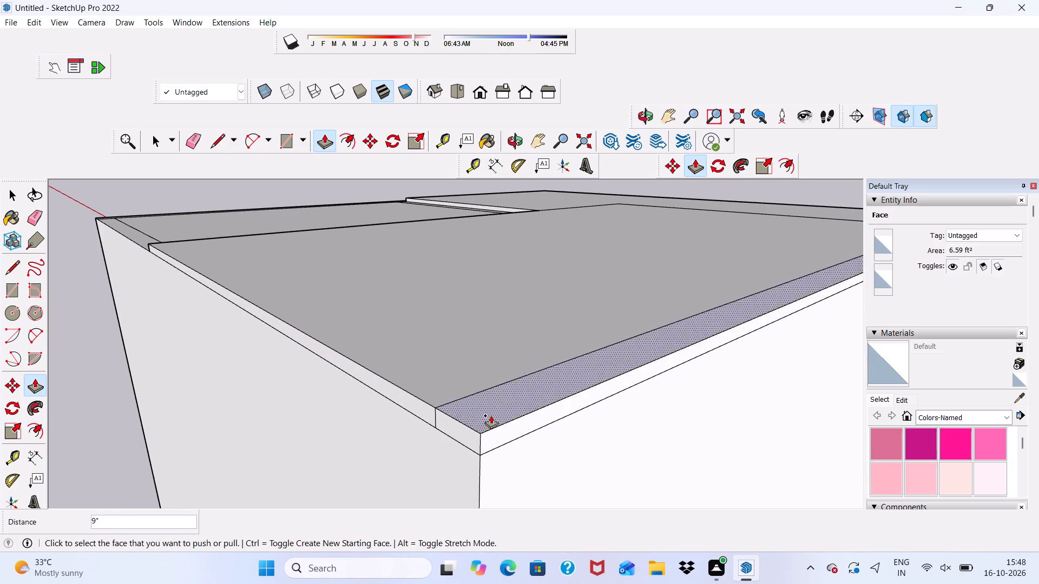
Push the slab's inner edge about 13' 8" across the small back room to the opposite side wall's outer face.
scroll(447, 397, down, 11)
middle_drag(469, 390, 814, 403)
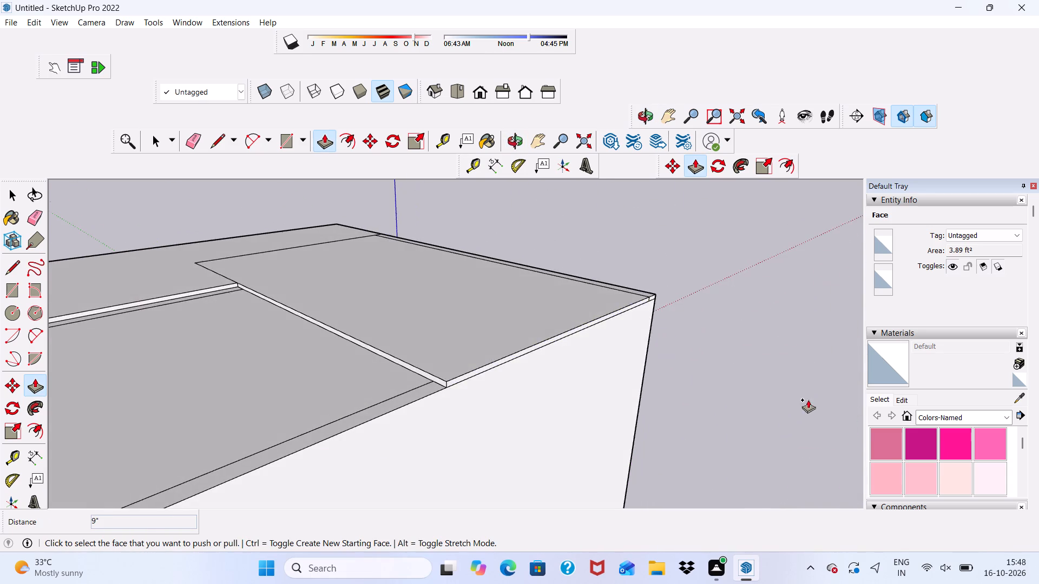
scroll(279, 301, up, 8)
click(288, 309)
scroll(233, 342, down, 2)
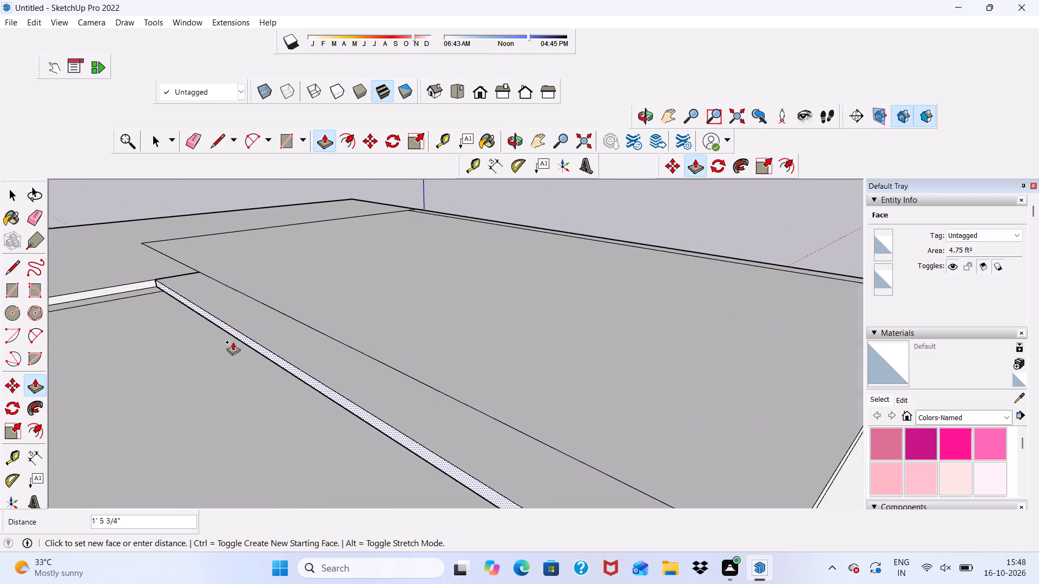
scroll(233, 342, down, 12)
scroll(77, 420, down, 3)
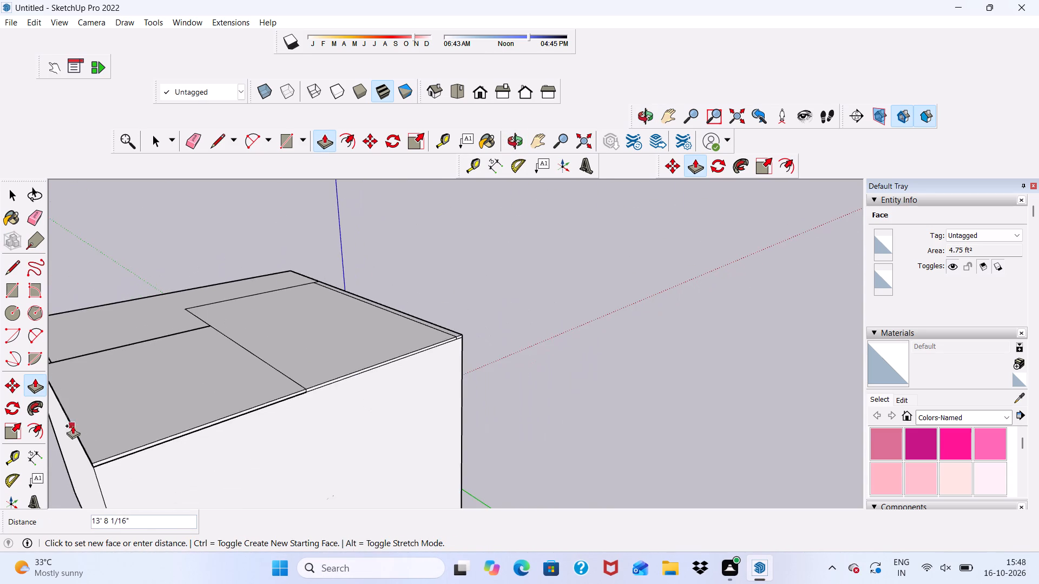
middle_drag(73, 426, 201, 353)
scroll(211, 353, up, 2)
click(310, 380)
Examine the extended roof slab along the far side wall, including its remaining set-back edge over the wall top.
scroll(307, 343, down, 4)
middle_drag(307, 343, 307, 344)
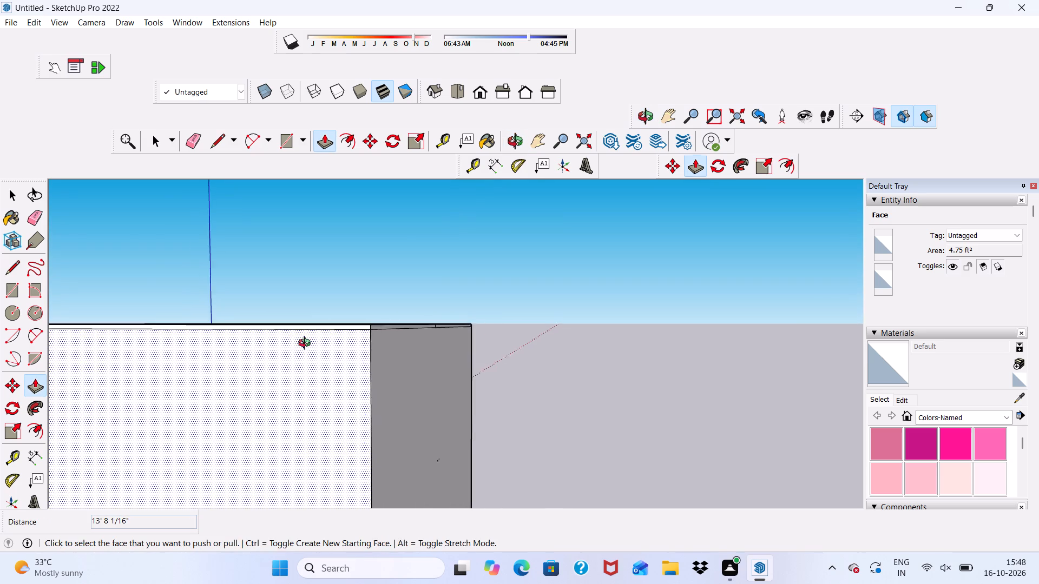
middle_drag(307, 344, 301, 460)
scroll(129, 403, up, 1)
scroll(128, 350, down, 3)
scroll(87, 381, up, 4)
scroll(86, 381, down, 4)
middle_drag(87, 383, 219, 342)
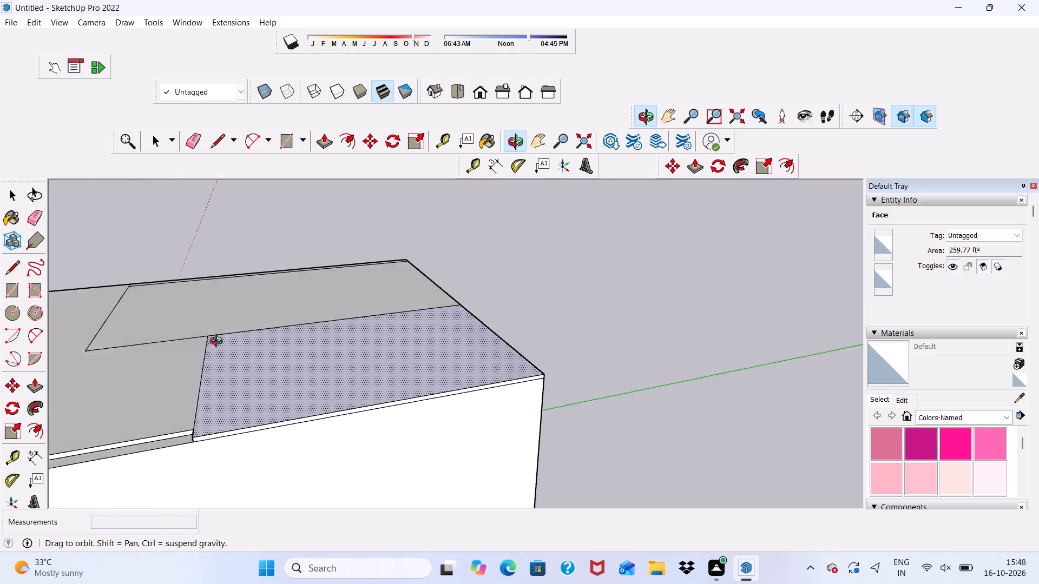
middle_drag(219, 342, 231, 340)
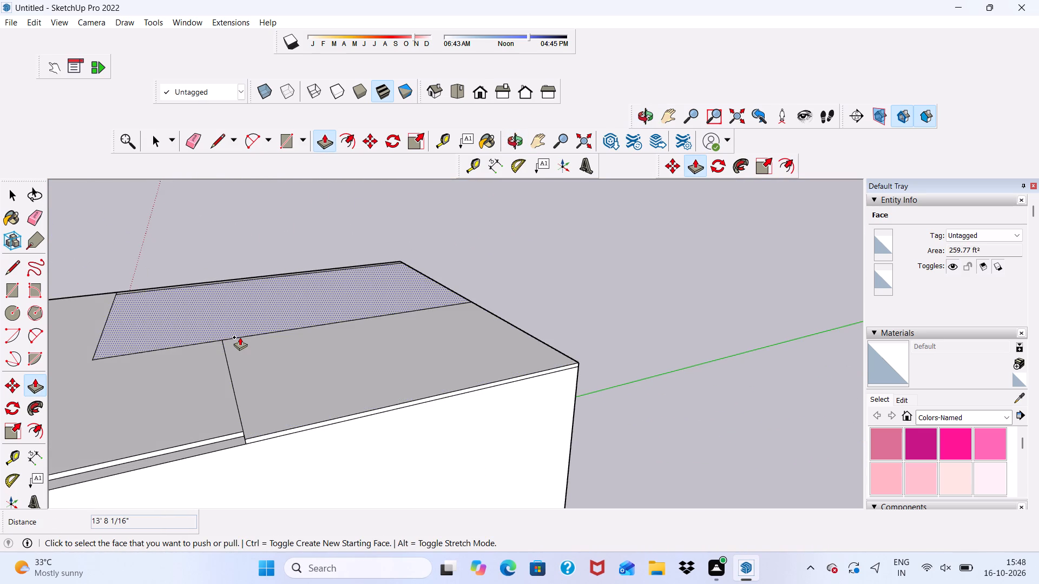
Push the roof slab's set-back side edge outward 9" to lie flush with the side wall's outer face.
scroll(210, 447, up, 8)
click(203, 440)
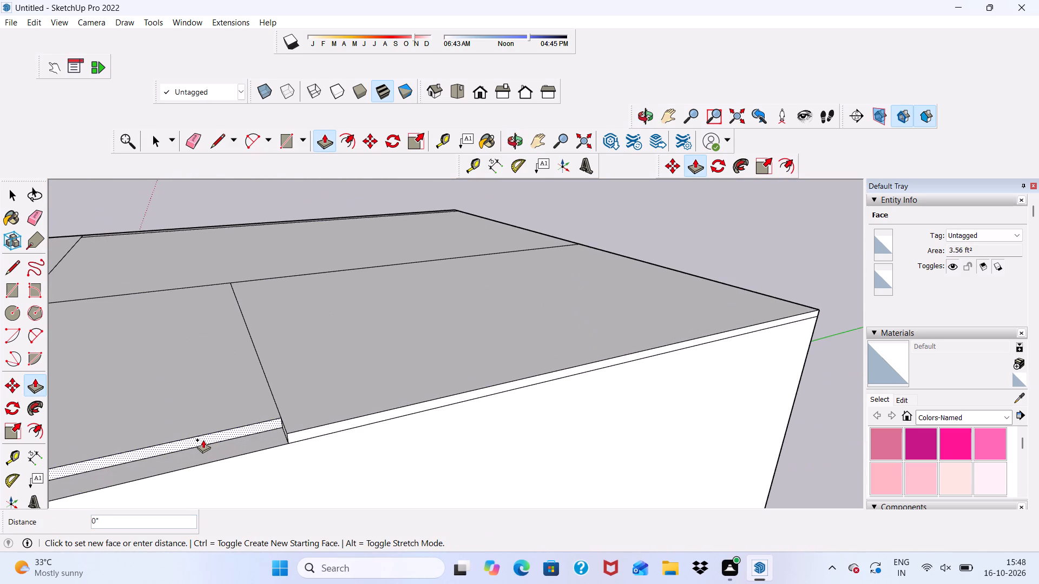
click(297, 434)
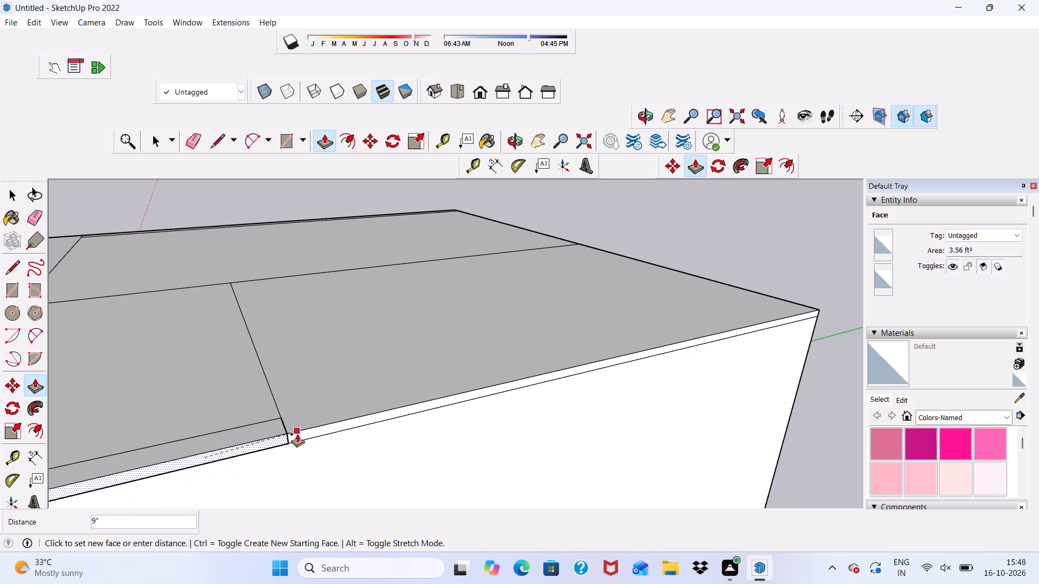
Erase the leftover dividing lines across the middle of the roof slab's top, including their short remaining fragments.
click(192, 145)
scroll(253, 322, up, 2)
drag(233, 266, 242, 353)
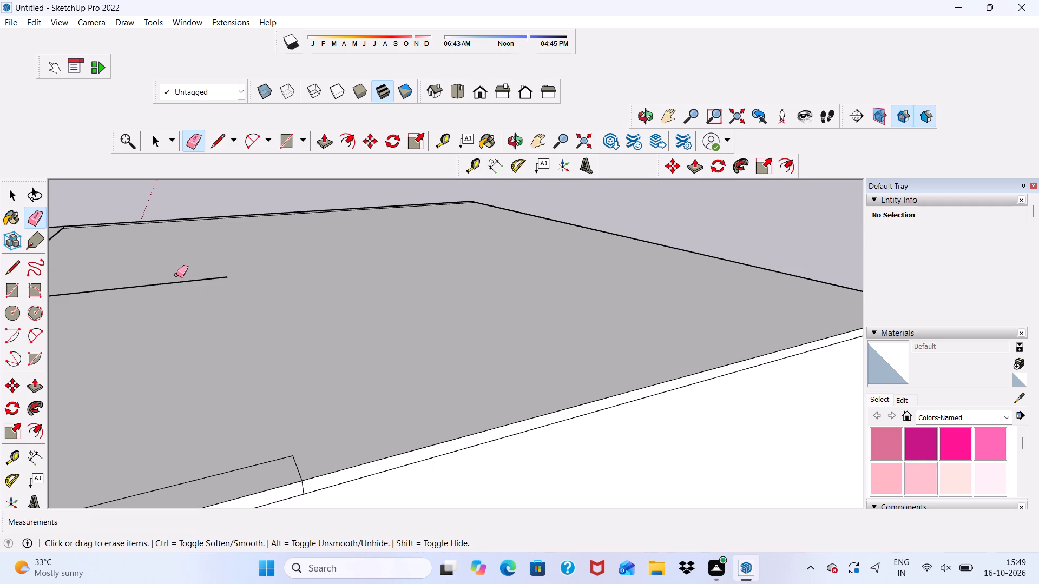
scroll(176, 275, down, 4)
drag(156, 273, 156, 294)
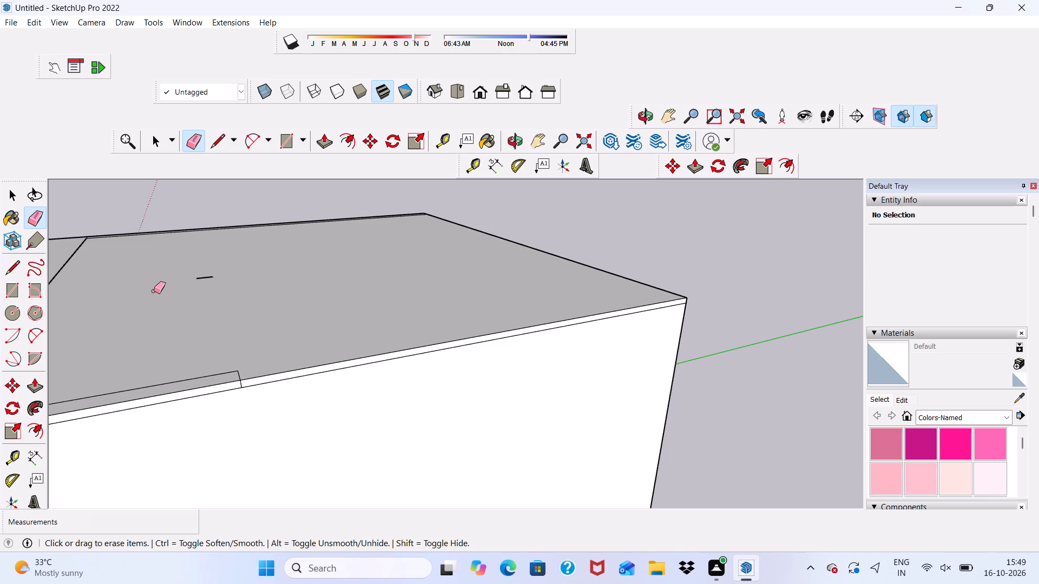
scroll(151, 287, down, 7)
scroll(195, 253, up, 3)
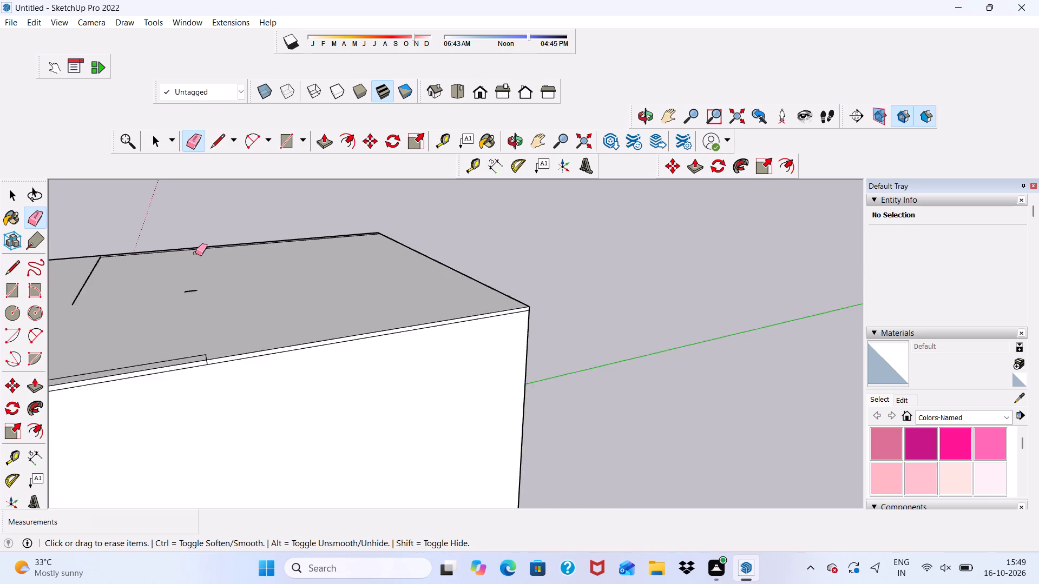
scroll(195, 253, up, 1)
drag(193, 293, 186, 309)
scroll(181, 307, down, 5)
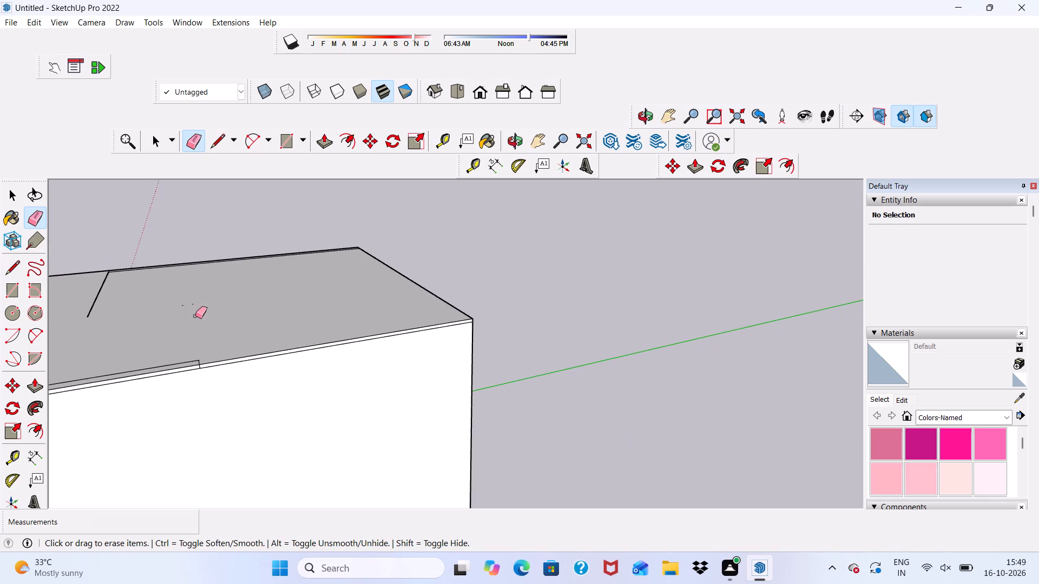
scroll(176, 314, up, 2)
click(178, 304)
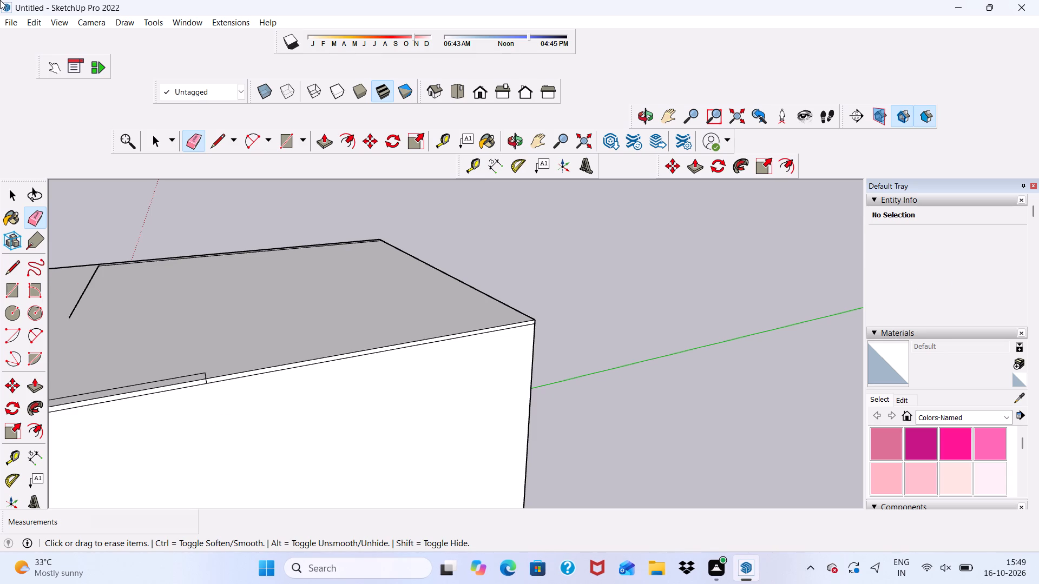
Push the small set-back edge at the roof slab's front corner outward 9" to the side wall's outer face.
scroll(0, 0, down, 7)
scroll(42, 0, up, 1)
scroll(408, 18, down, 2)
scroll(323, 191, down, 11)
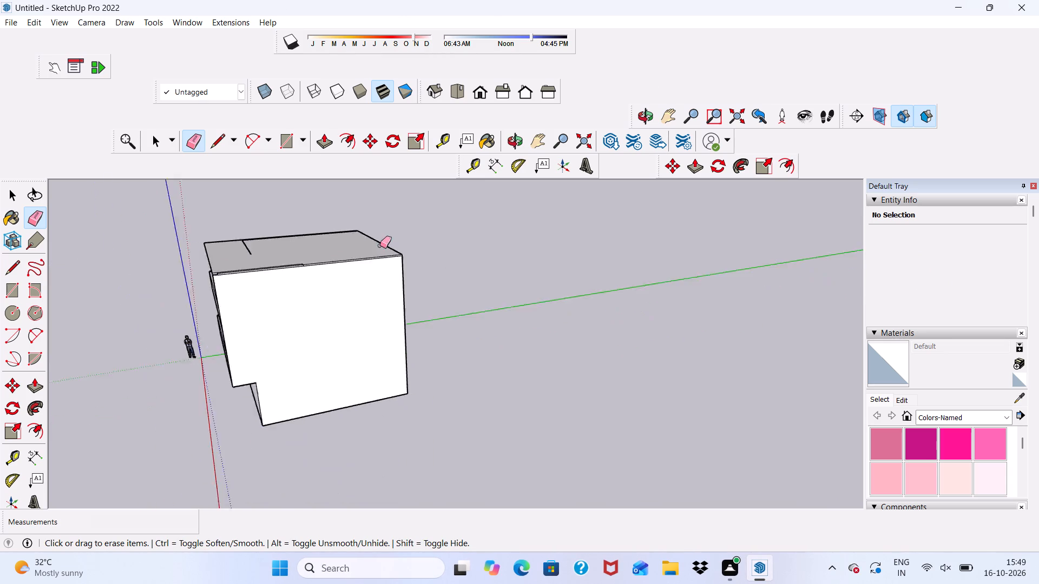
scroll(380, 245, down, 1)
scroll(285, 253, up, 6)
middle_drag(284, 253, 293, 283)
scroll(186, 315, up, 2)
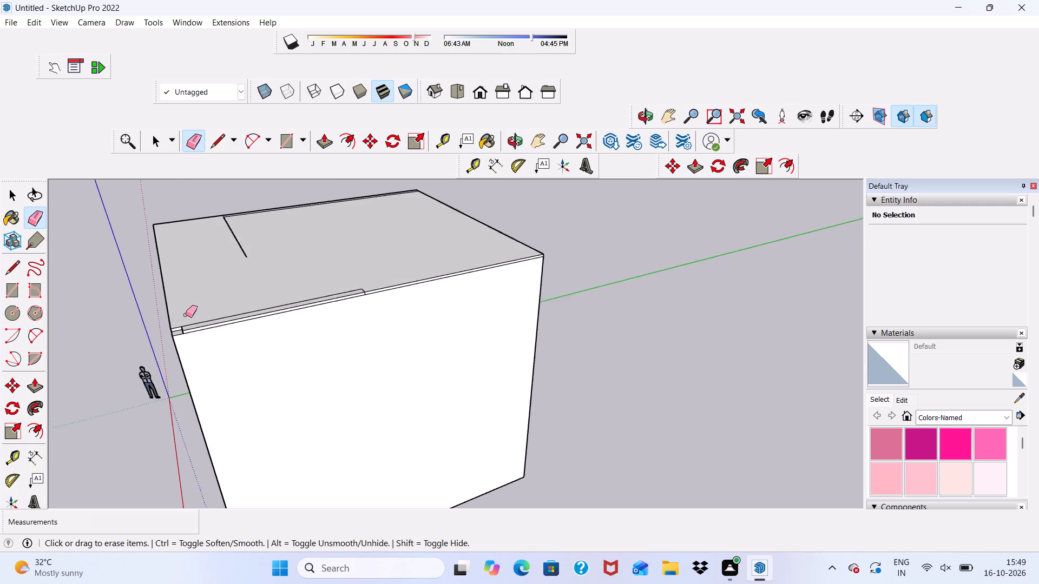
scroll(186, 315, up, 4)
scroll(220, 234, up, 3)
click(328, 136)
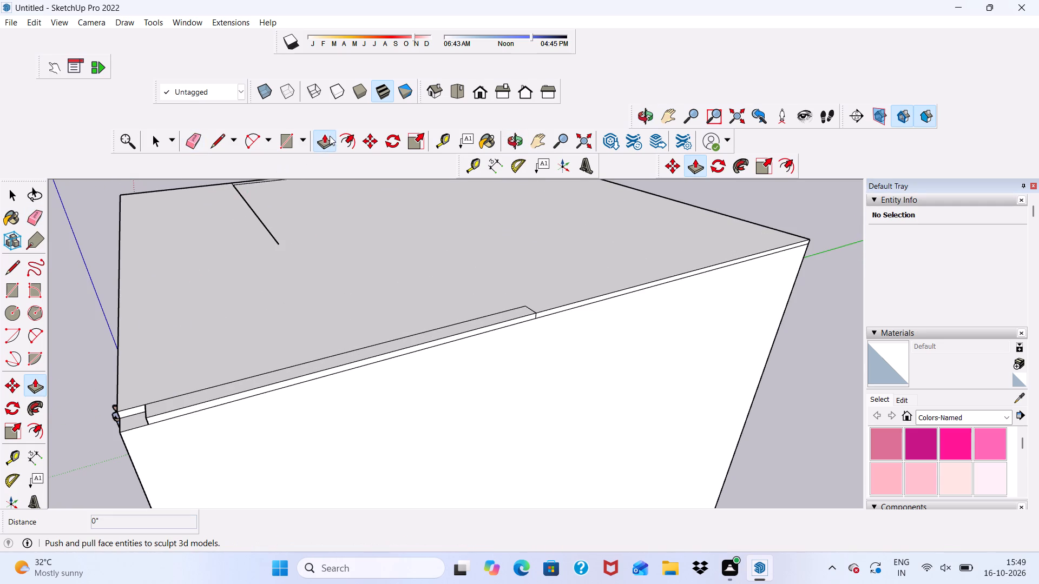
scroll(144, 429, up, 5)
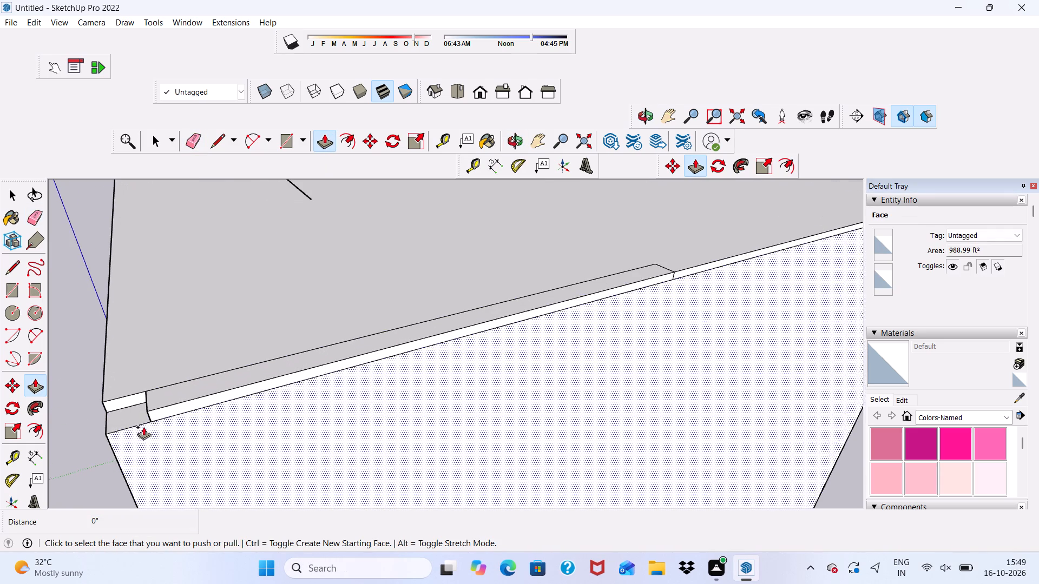
scroll(132, 411, up, 1)
click(123, 402)
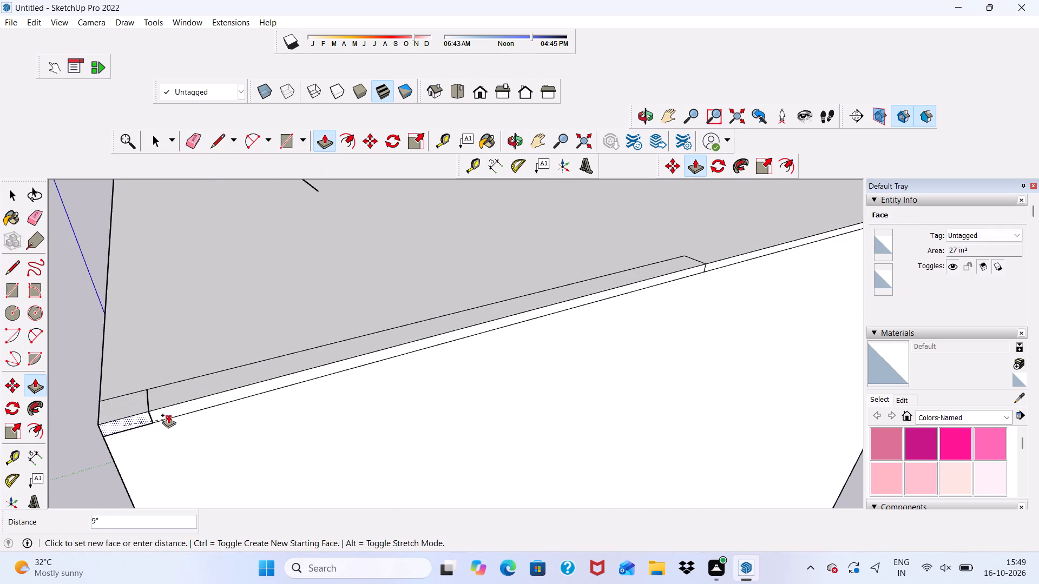
click(169, 414)
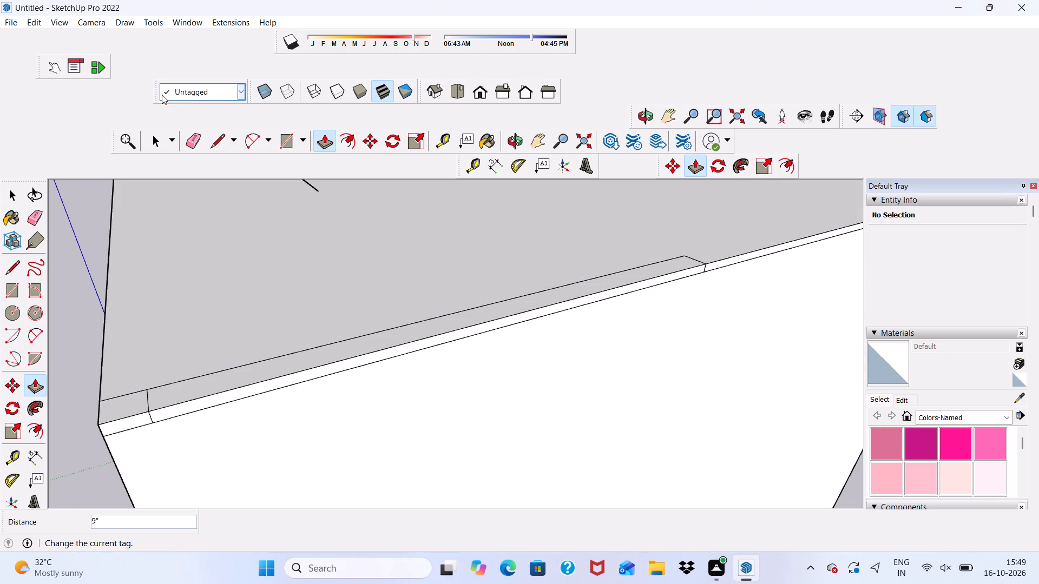
Erase the strip line along the roof slab's side edge and the leftover seam lines at its front corner.
click(200, 143)
scroll(219, 343, up, 3)
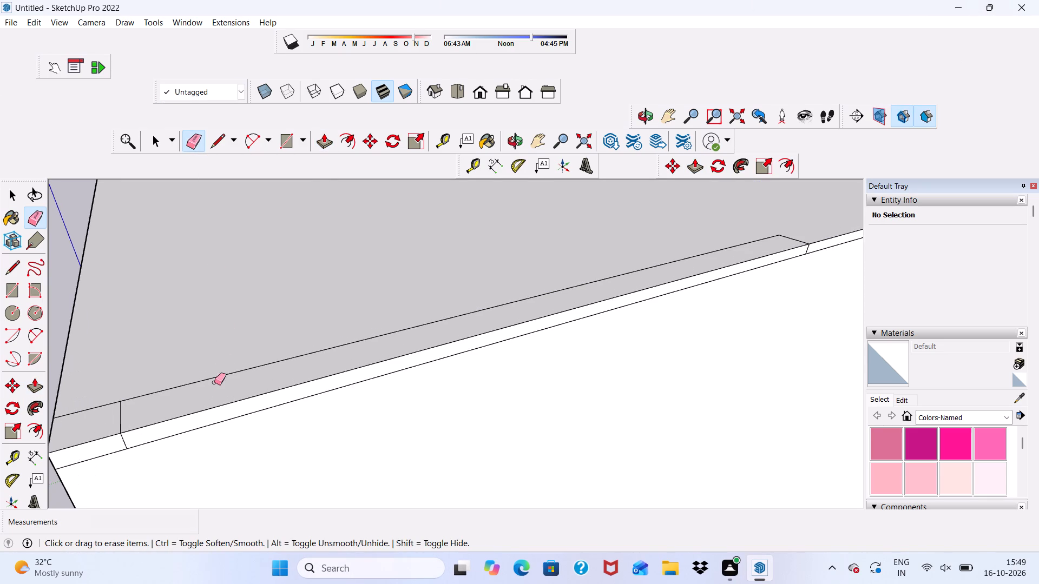
click(214, 382)
scroll(155, 414, up, 3)
drag(100, 415, 121, 407)
click(111, 399)
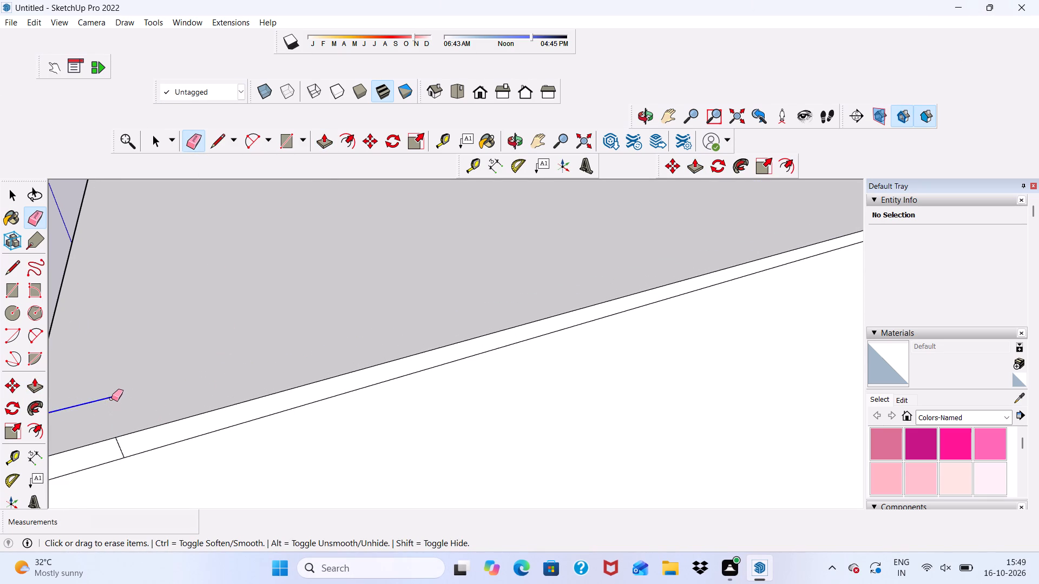
scroll(109, 381, down, 5)
scroll(116, 417, up, 5)
drag(114, 428, 119, 419)
scroll(100, 359, down, 3)
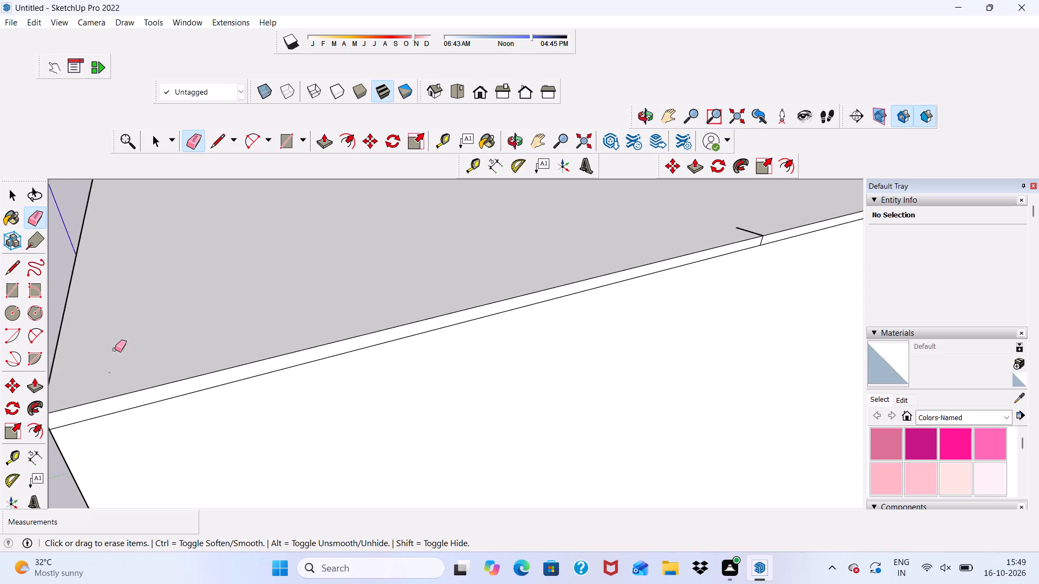
Erase the short leftover seam midway along the slab's side, on both its top and its 3" edge face.
scroll(115, 349, down, 8)
scroll(457, 355, up, 9)
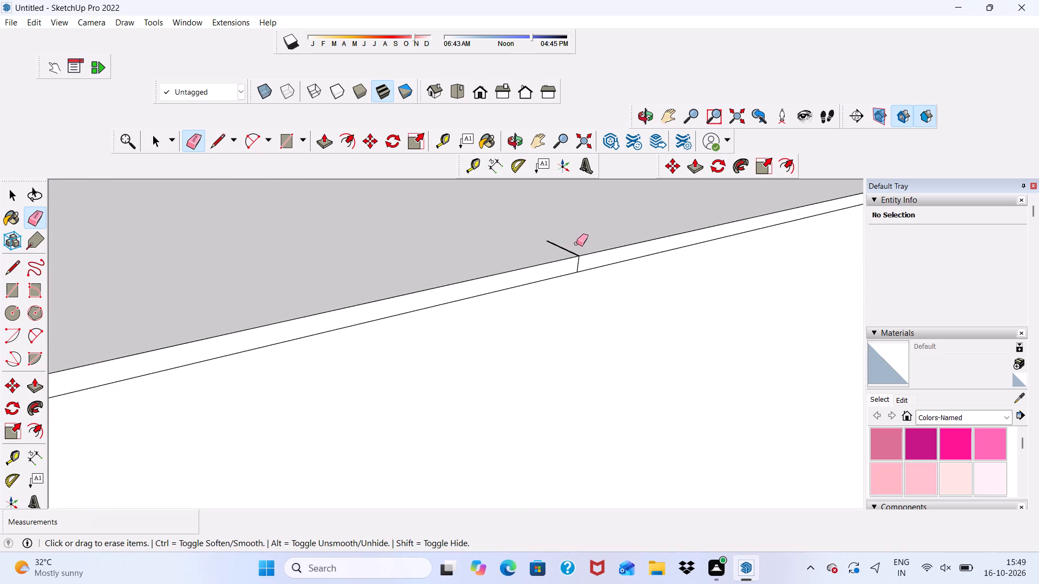
drag(572, 245, 564, 247)
drag(581, 266, 574, 267)
scroll(564, 245, up, 5)
drag(555, 243, 534, 233)
click(534, 233)
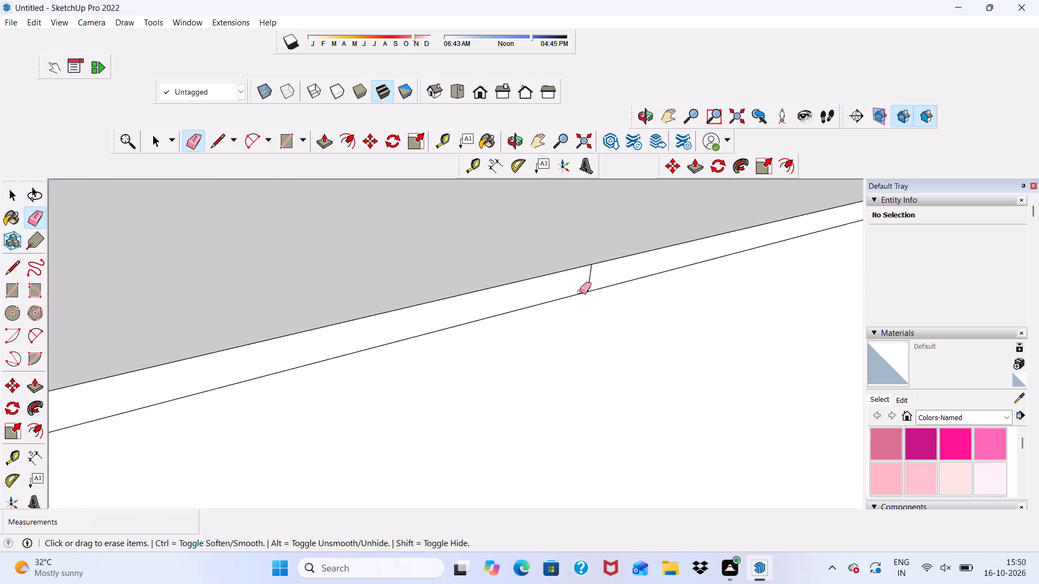
drag(581, 280, 609, 264)
scroll(544, 275, down, 6)
scroll(221, 169, down, 1)
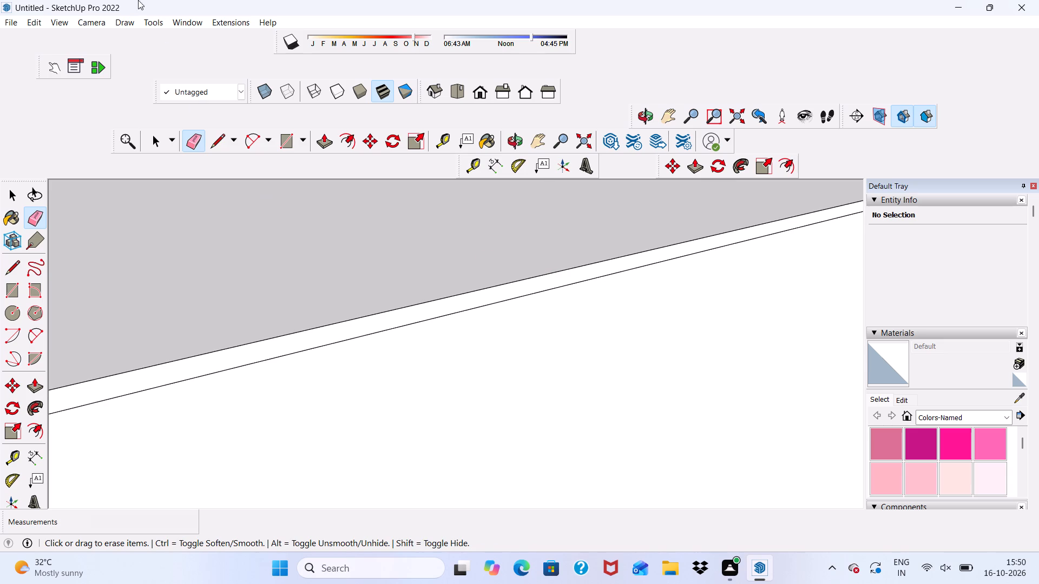
Erase the last leftover line on the roof slab's top, running in from the opposite side edge.
scroll(79, 0, down, 4)
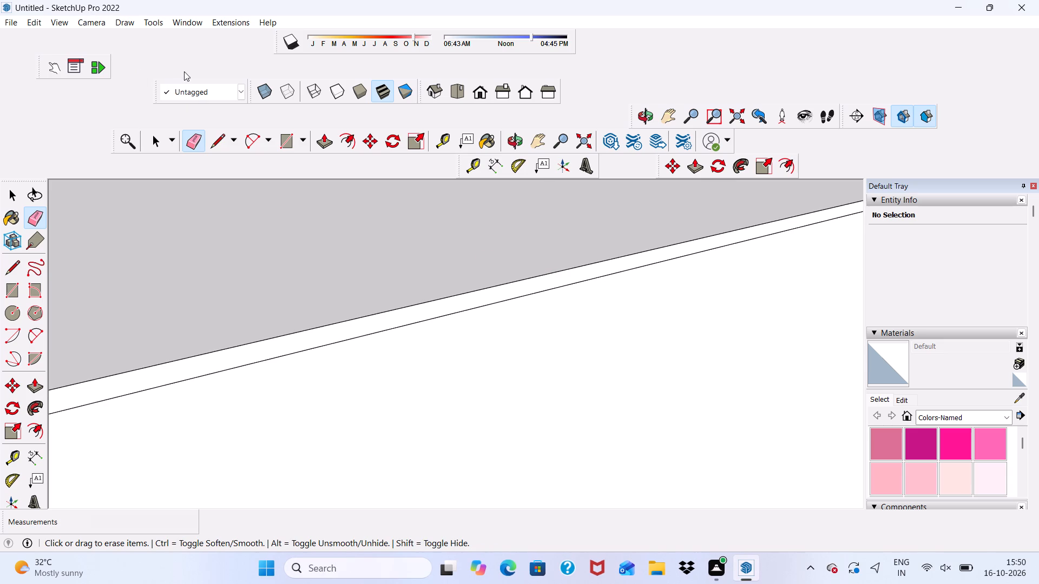
scroll(259, 187, down, 12)
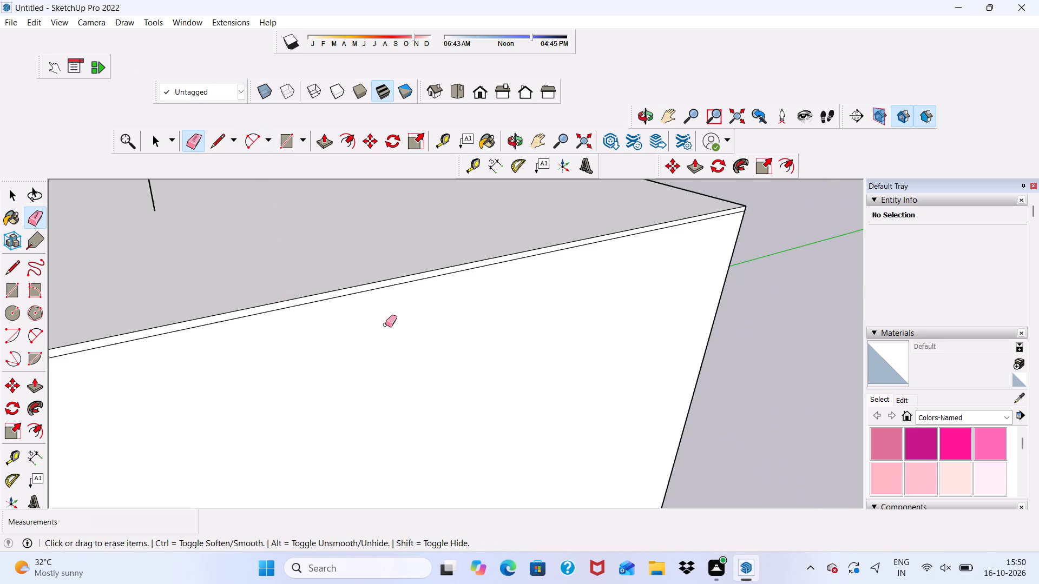
scroll(385, 324, down, 6)
scroll(240, 237, up, 5)
drag(246, 232, 266, 257)
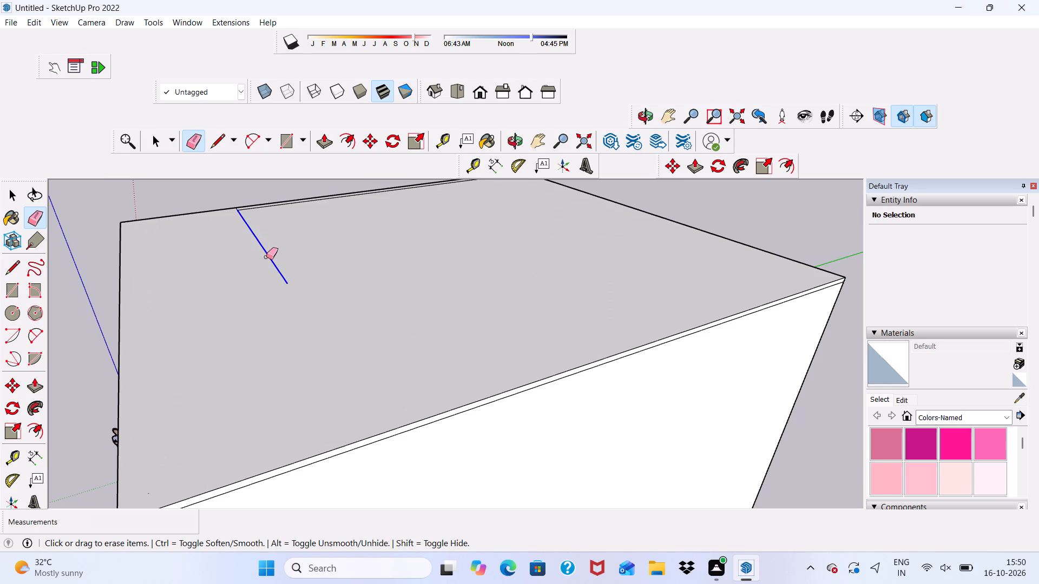
drag(266, 257, 271, 266)
scroll(269, 274, down, 5)
scroll(249, 210, up, 20)
scroll(249, 210, up, 3)
drag(199, 252, 226, 261)
scroll(226, 261, down, 5)
scroll(31, 371, down, 5)
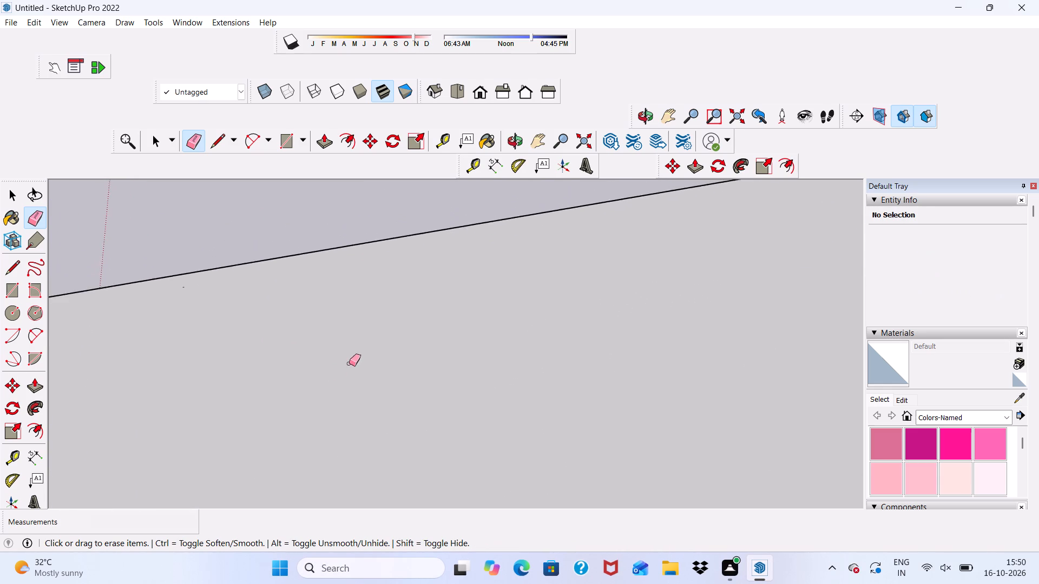
Examine the finished roof slab and the building's open front storeys from below and from the front.
scroll(265, 362, down, 13)
middle_drag(256, 373, 468, 158)
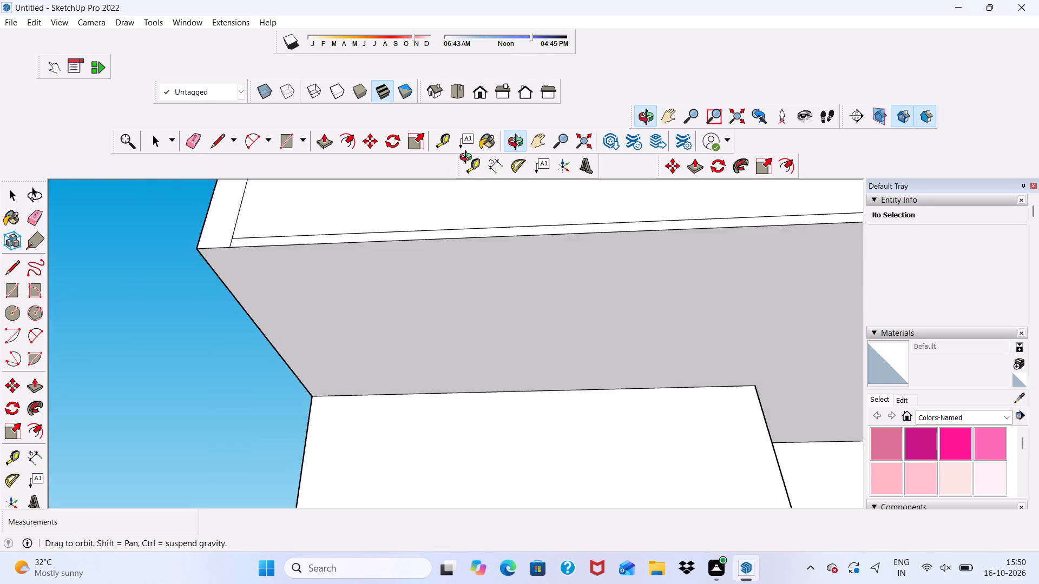
middle_drag(468, 158, 482, 222)
scroll(357, 284, down, 11)
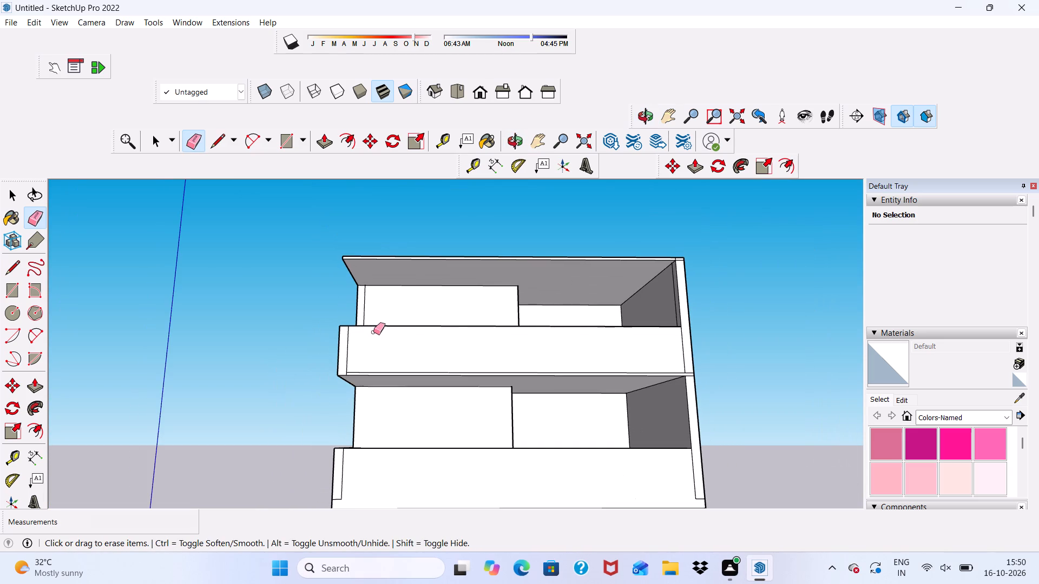
scroll(373, 331, up, 1)
key(space)
scroll(373, 330, up, 1)
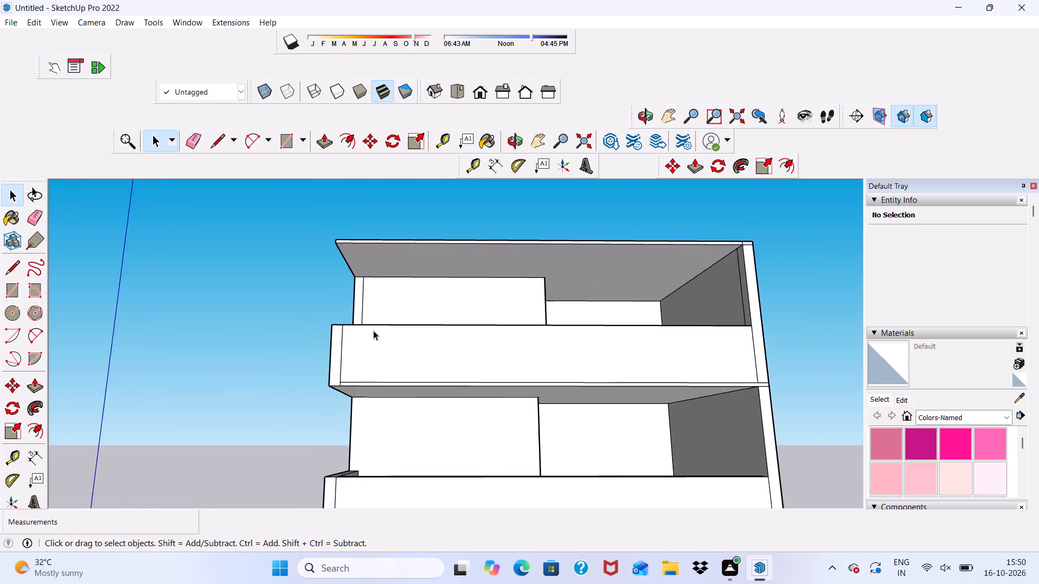
scroll(373, 330, down, 8)
middle_drag(424, 347, 463, 294)
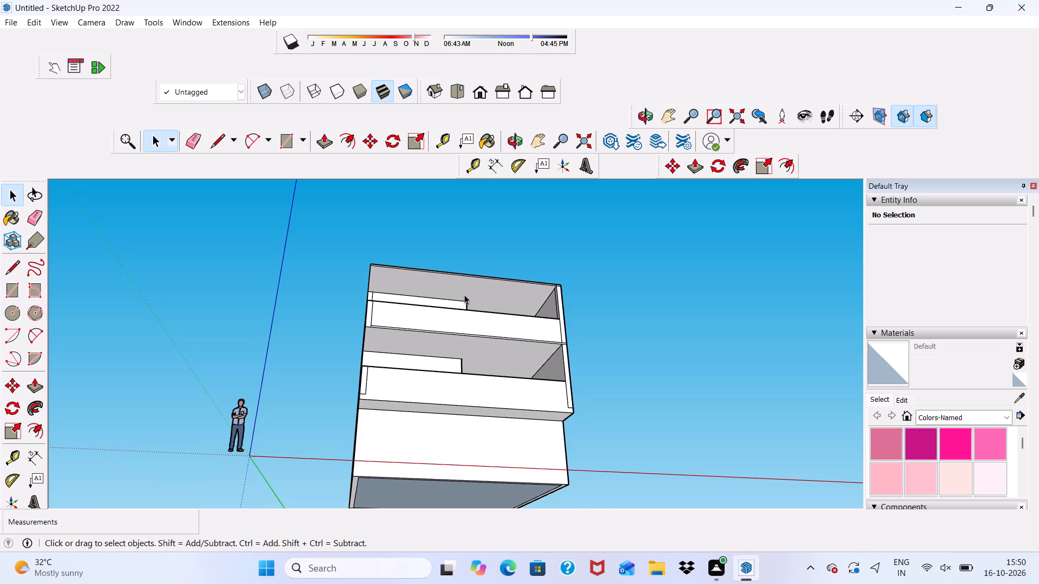
scroll(464, 295, up, 3)
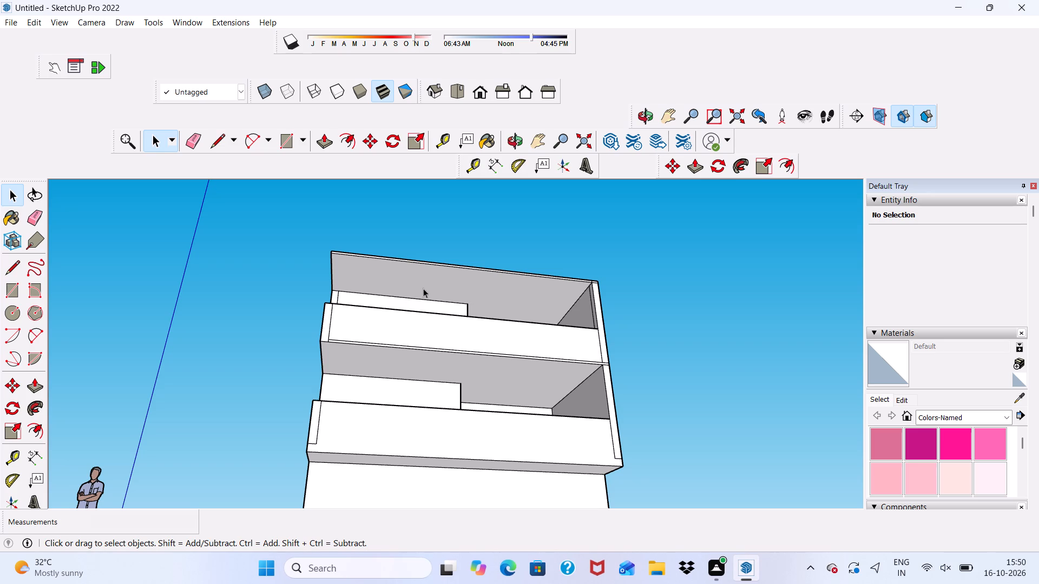
scroll(458, 283, down, 5)
middle_drag(466, 303, 446, 308)
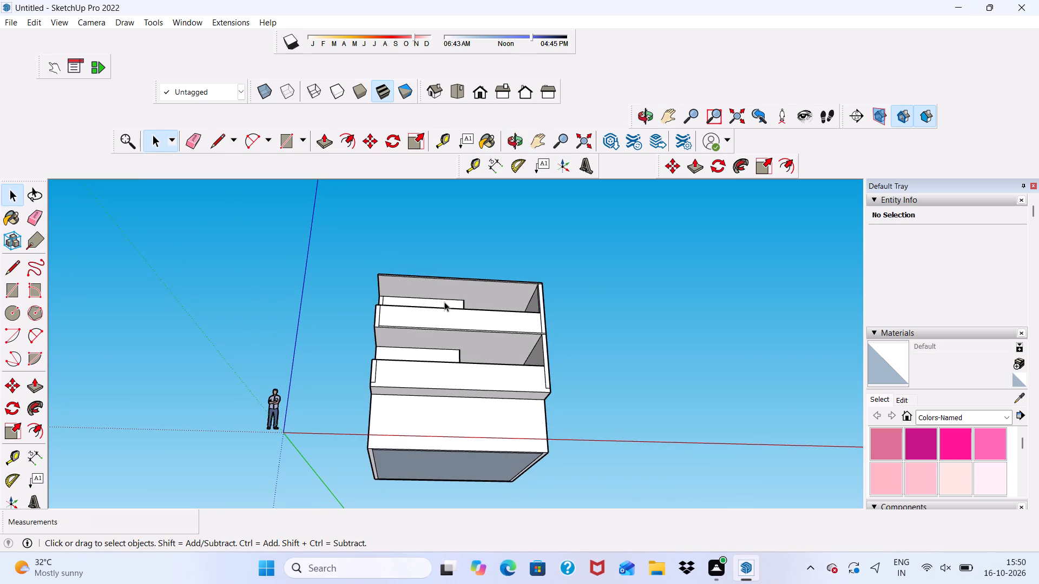
scroll(475, 361, down, 1)
middle_drag(479, 363, 476, 436)
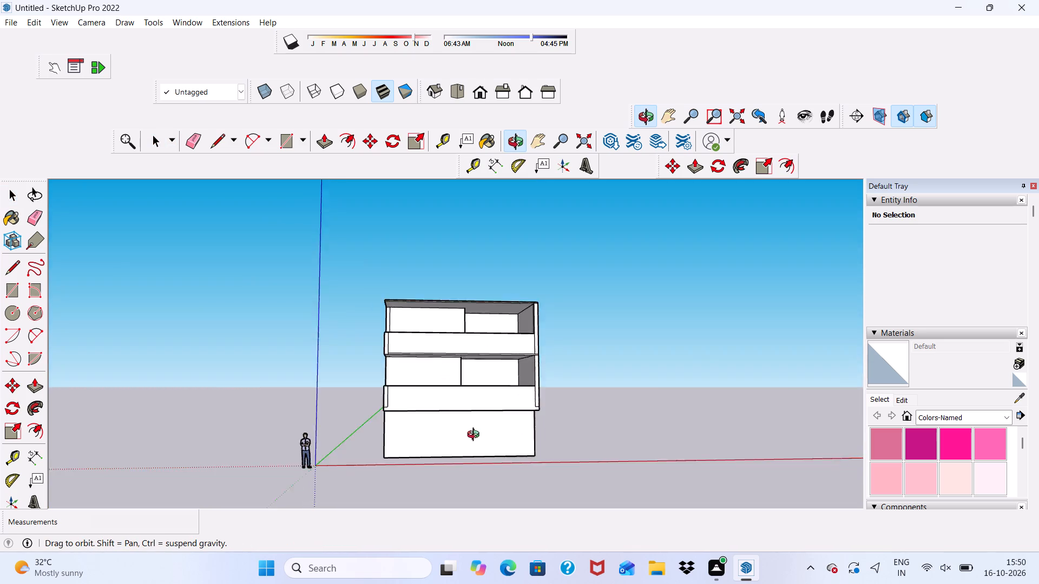
middle_drag(476, 436, 470, 440)
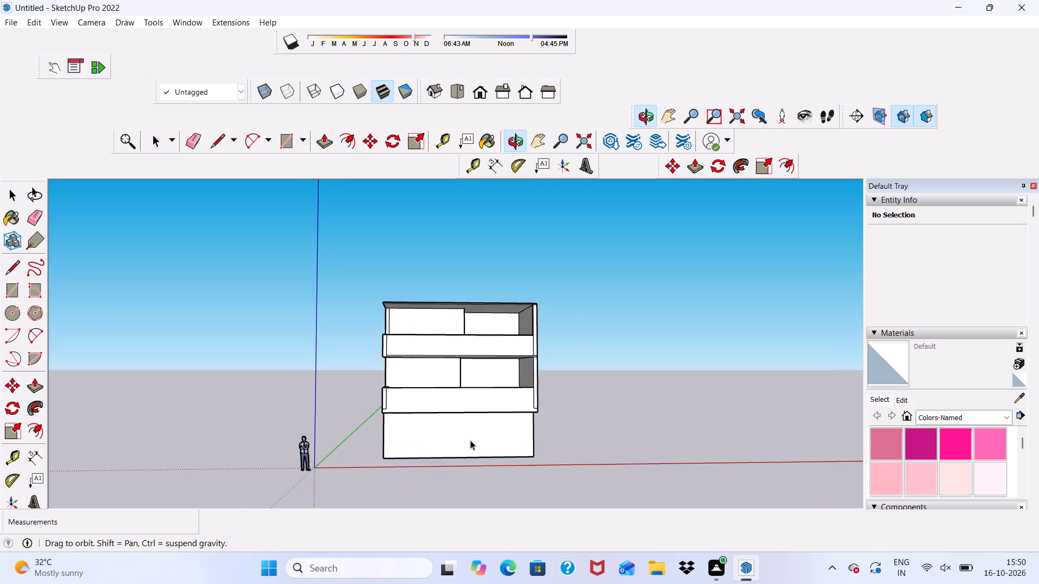
middle_drag(470, 440, 471, 440)
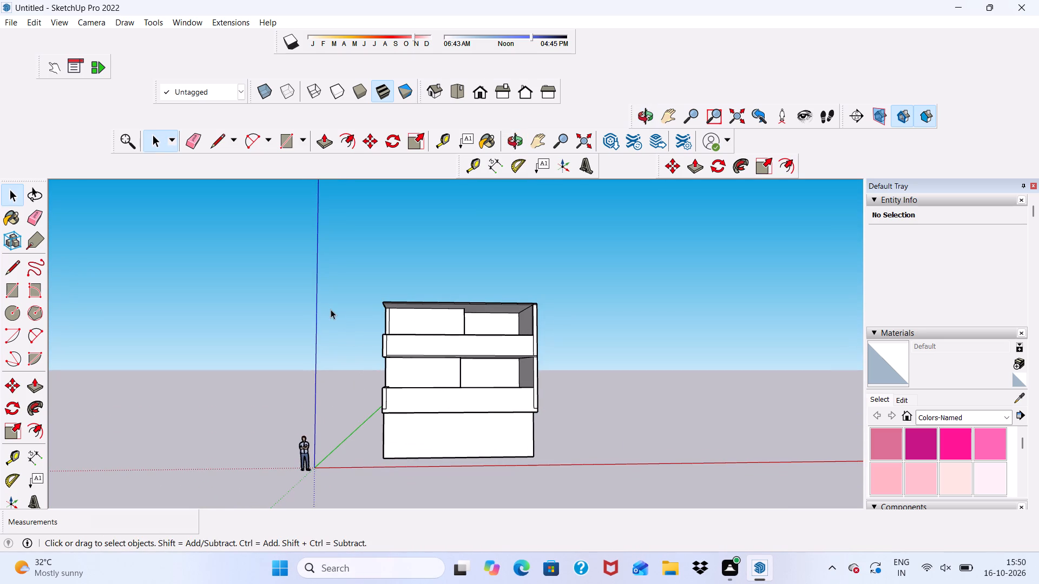
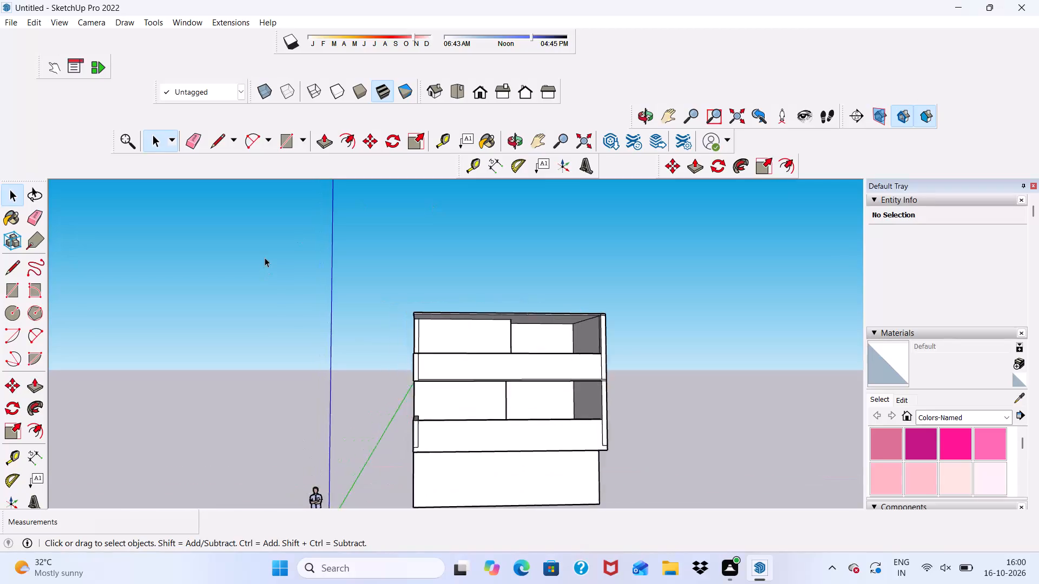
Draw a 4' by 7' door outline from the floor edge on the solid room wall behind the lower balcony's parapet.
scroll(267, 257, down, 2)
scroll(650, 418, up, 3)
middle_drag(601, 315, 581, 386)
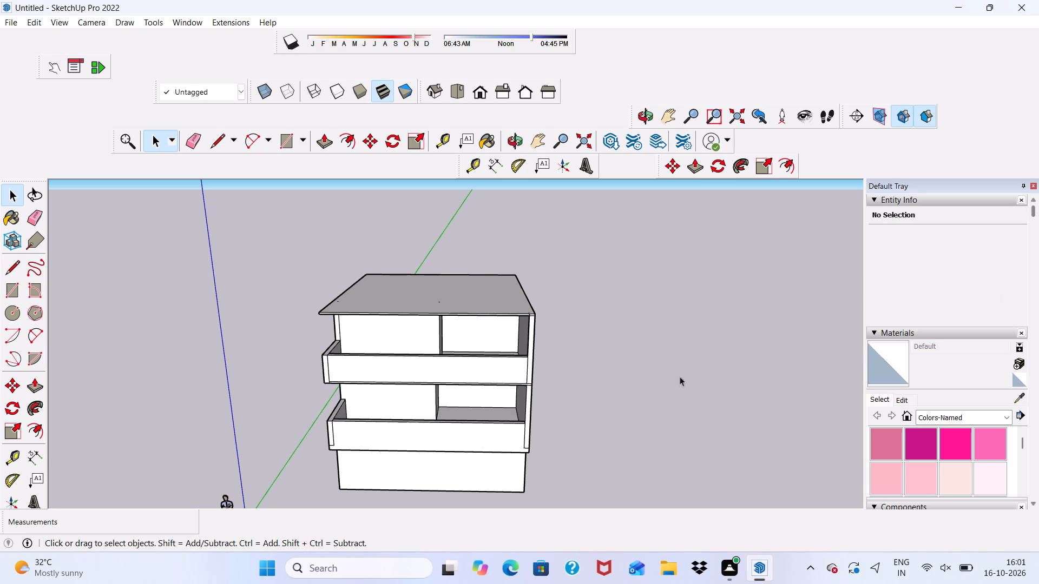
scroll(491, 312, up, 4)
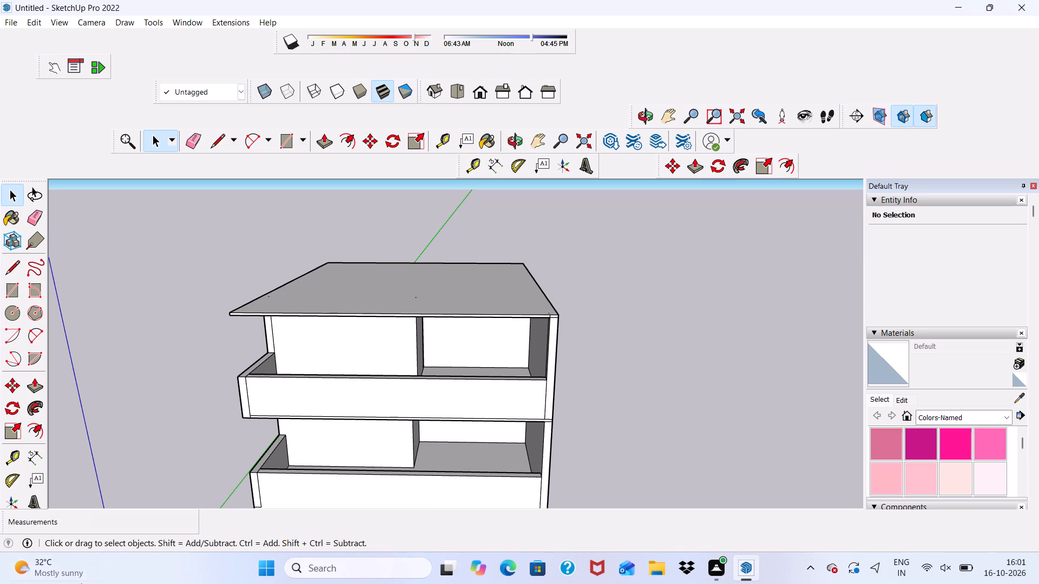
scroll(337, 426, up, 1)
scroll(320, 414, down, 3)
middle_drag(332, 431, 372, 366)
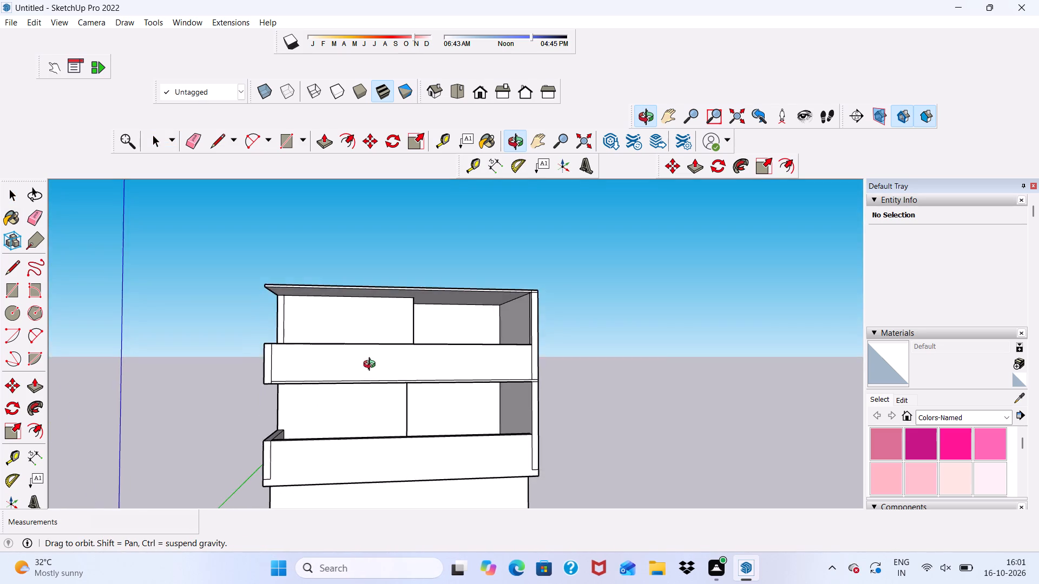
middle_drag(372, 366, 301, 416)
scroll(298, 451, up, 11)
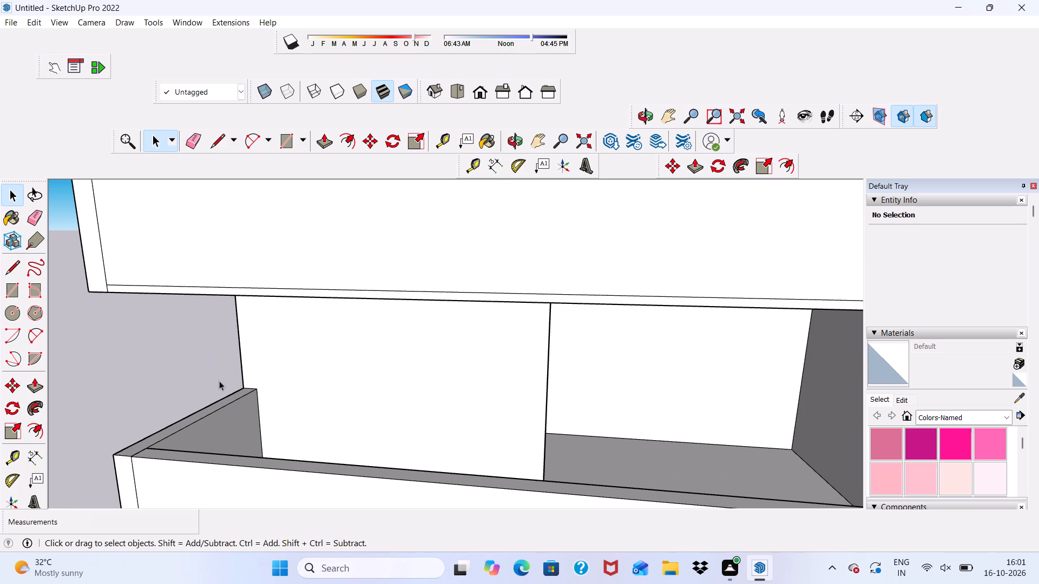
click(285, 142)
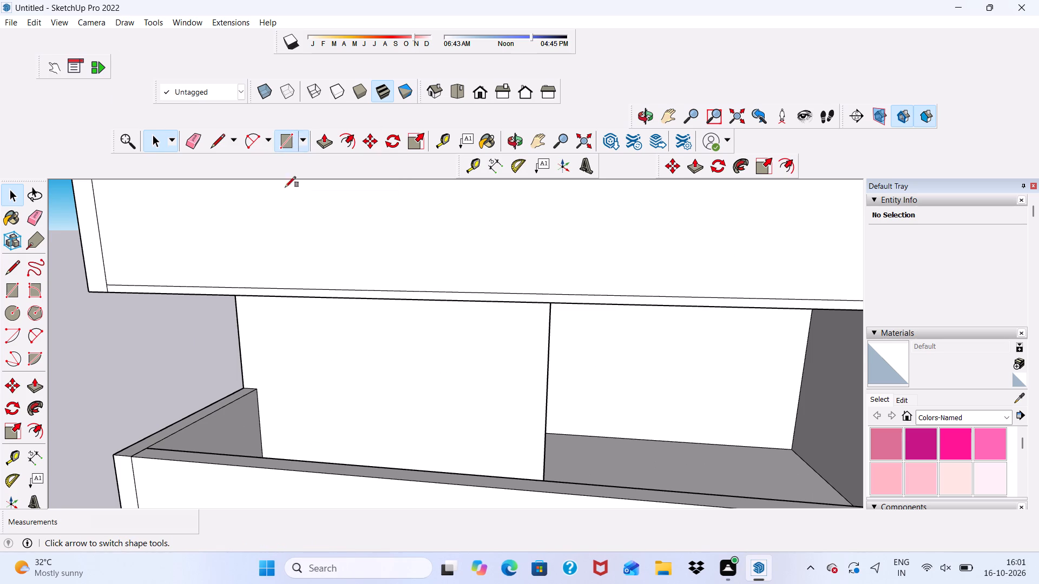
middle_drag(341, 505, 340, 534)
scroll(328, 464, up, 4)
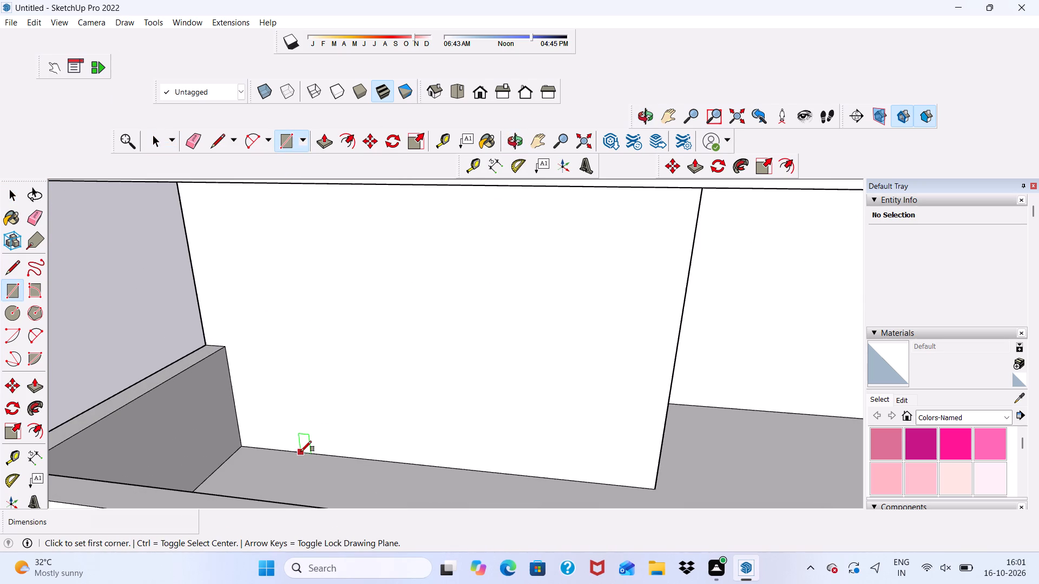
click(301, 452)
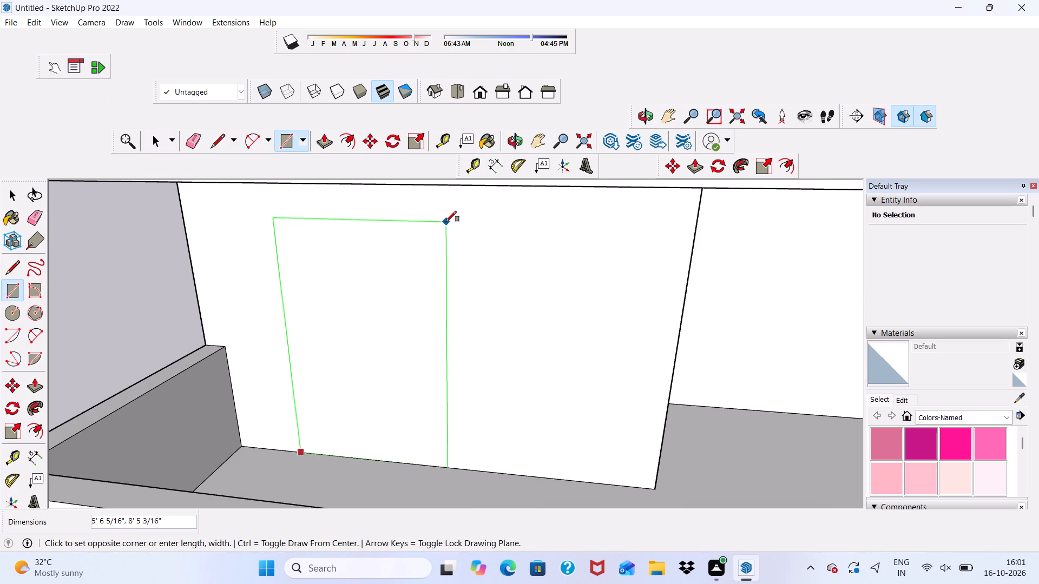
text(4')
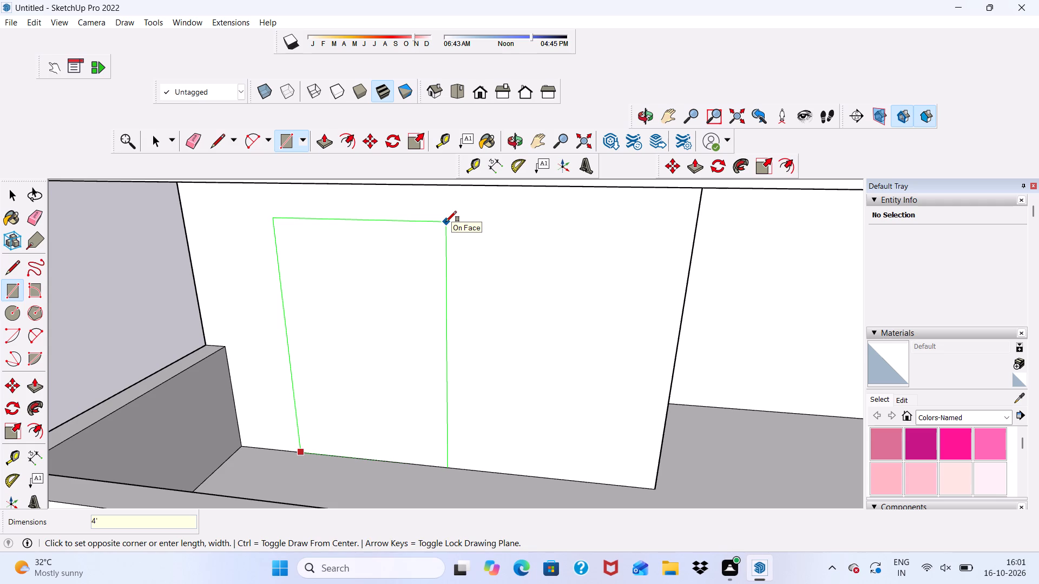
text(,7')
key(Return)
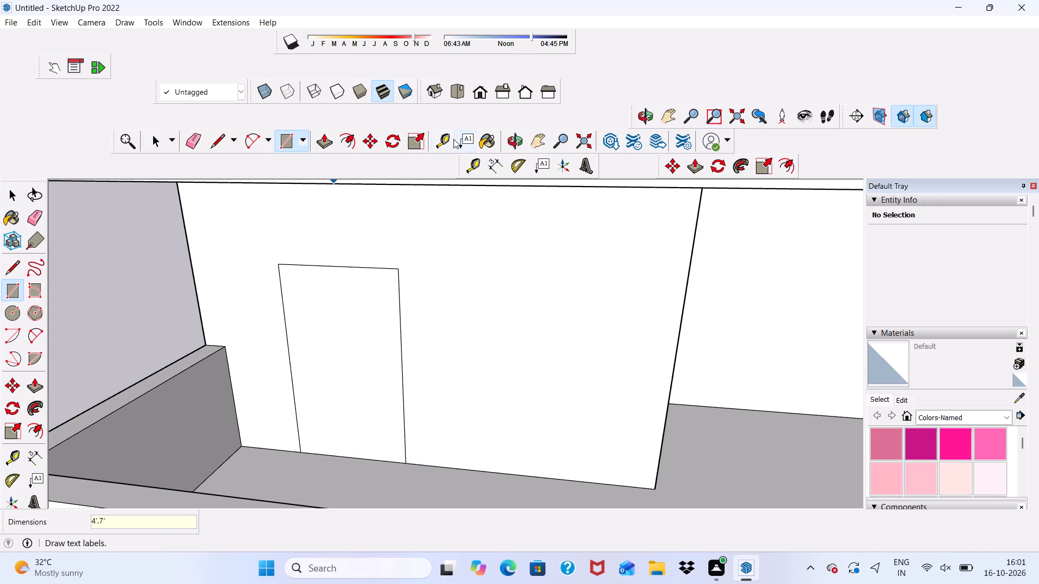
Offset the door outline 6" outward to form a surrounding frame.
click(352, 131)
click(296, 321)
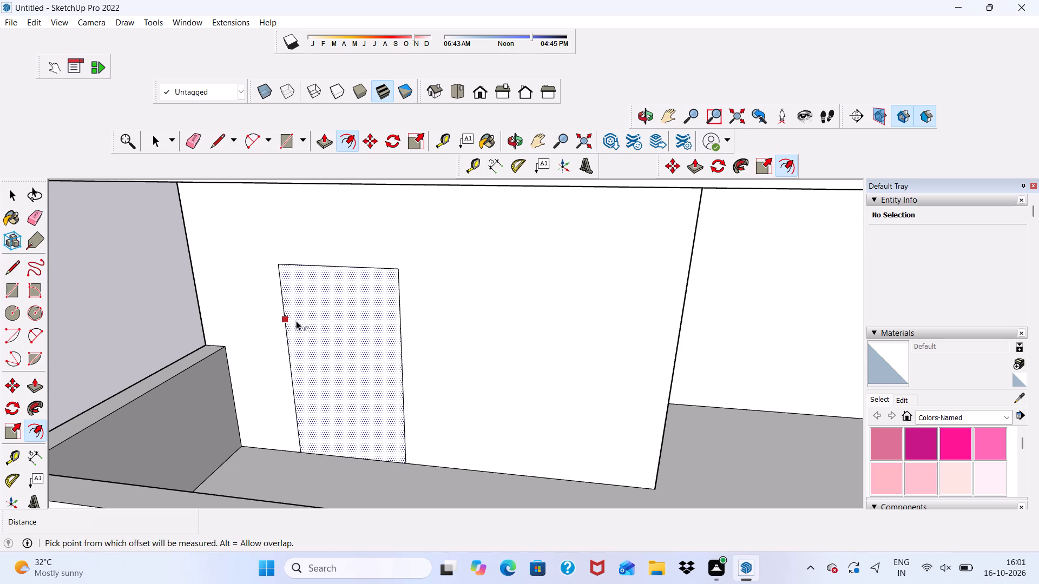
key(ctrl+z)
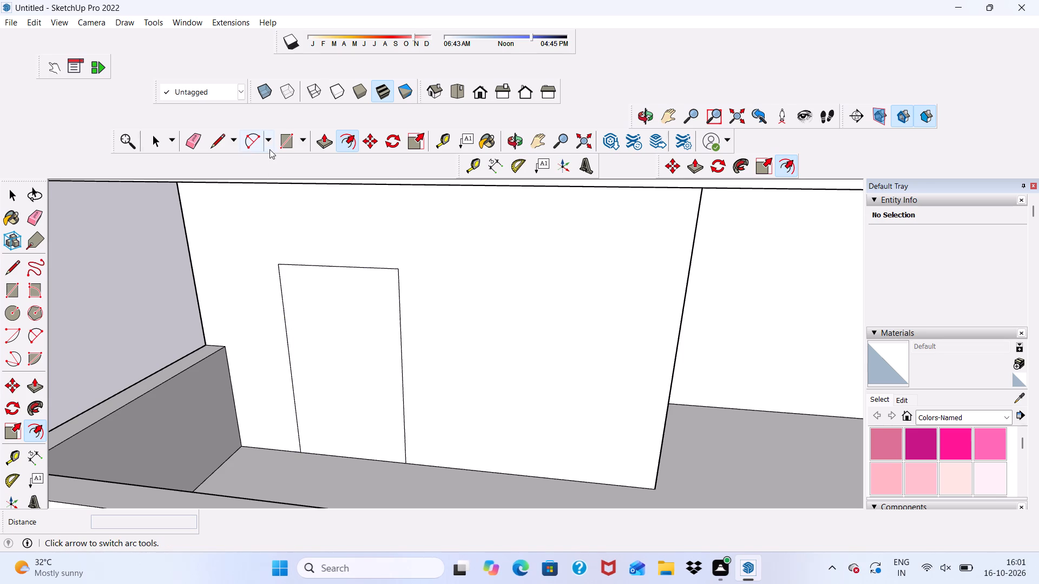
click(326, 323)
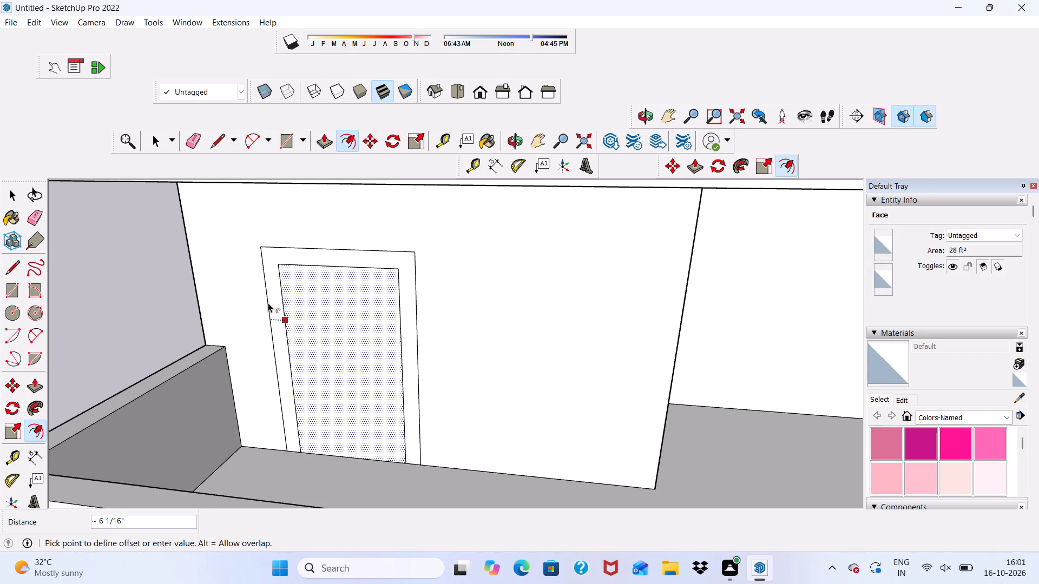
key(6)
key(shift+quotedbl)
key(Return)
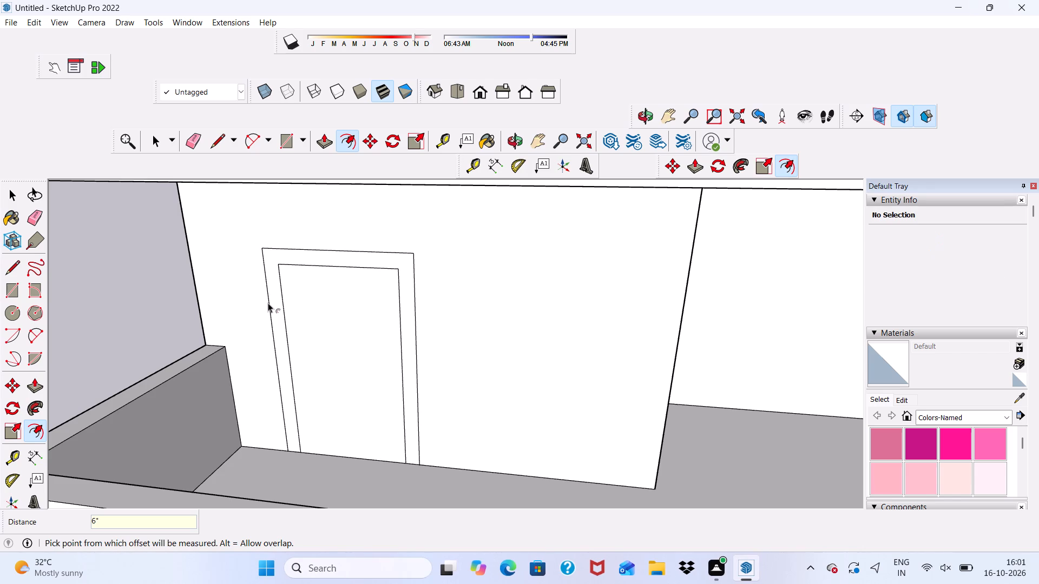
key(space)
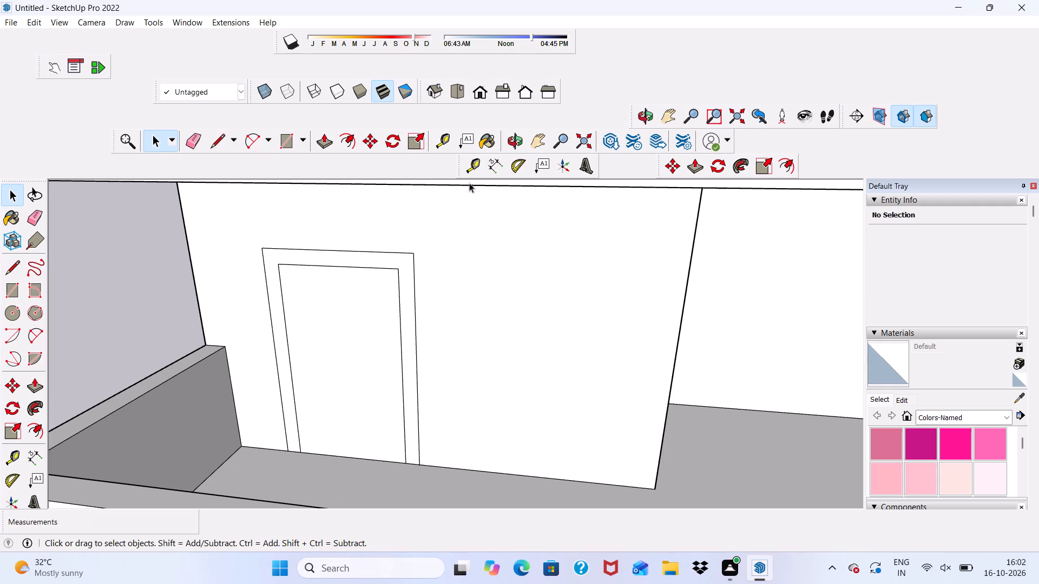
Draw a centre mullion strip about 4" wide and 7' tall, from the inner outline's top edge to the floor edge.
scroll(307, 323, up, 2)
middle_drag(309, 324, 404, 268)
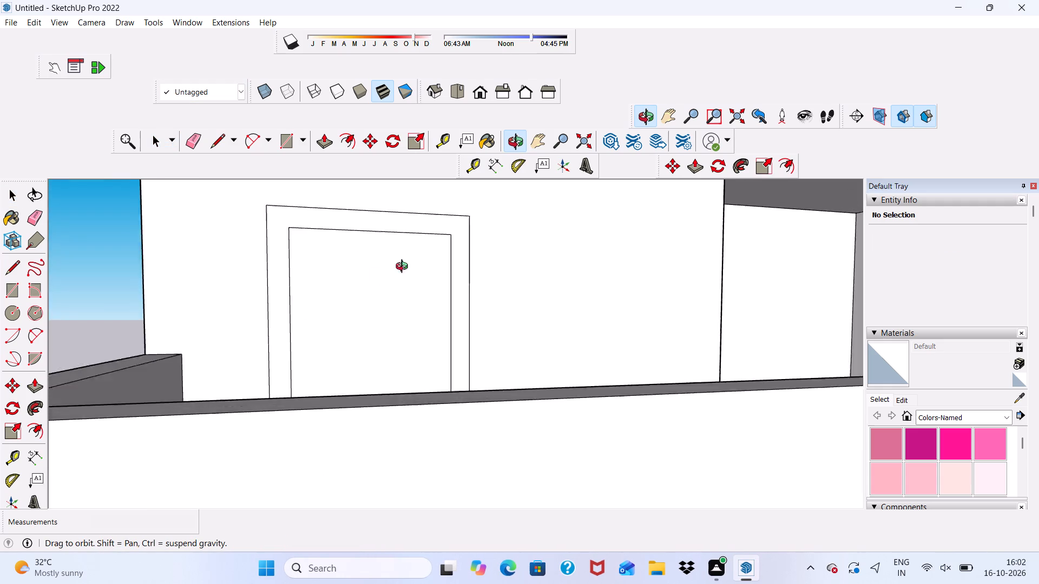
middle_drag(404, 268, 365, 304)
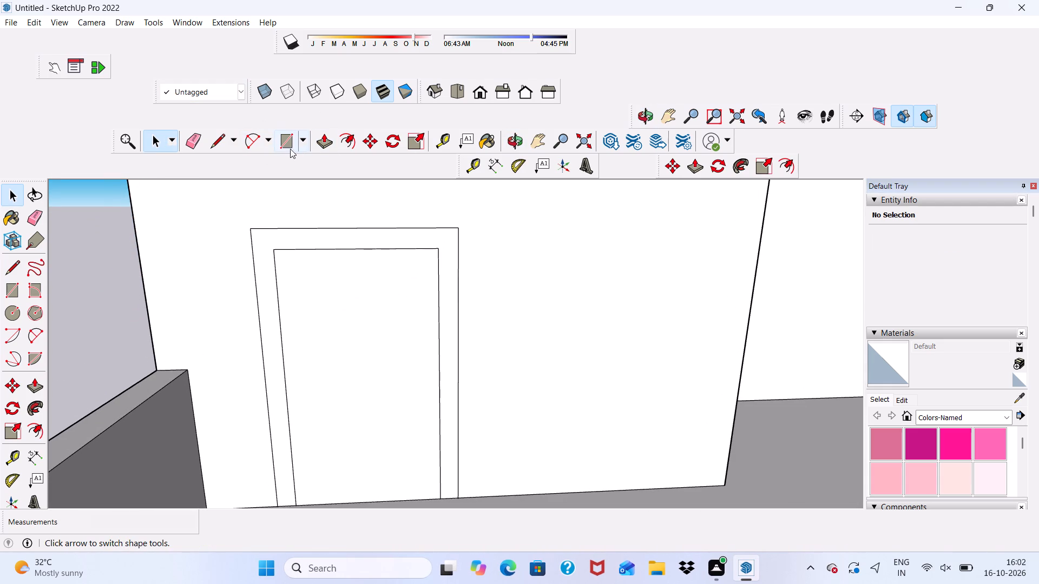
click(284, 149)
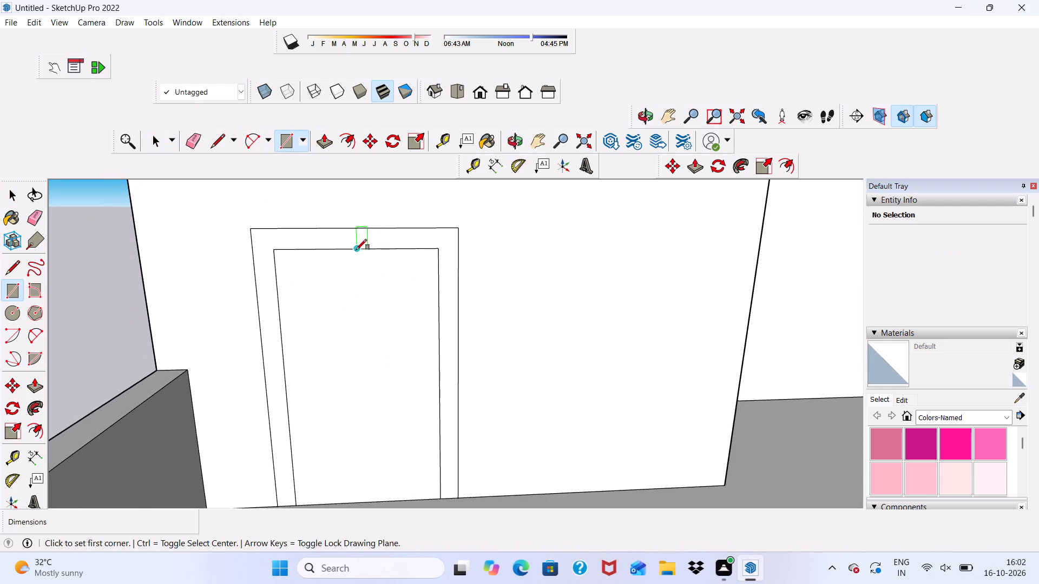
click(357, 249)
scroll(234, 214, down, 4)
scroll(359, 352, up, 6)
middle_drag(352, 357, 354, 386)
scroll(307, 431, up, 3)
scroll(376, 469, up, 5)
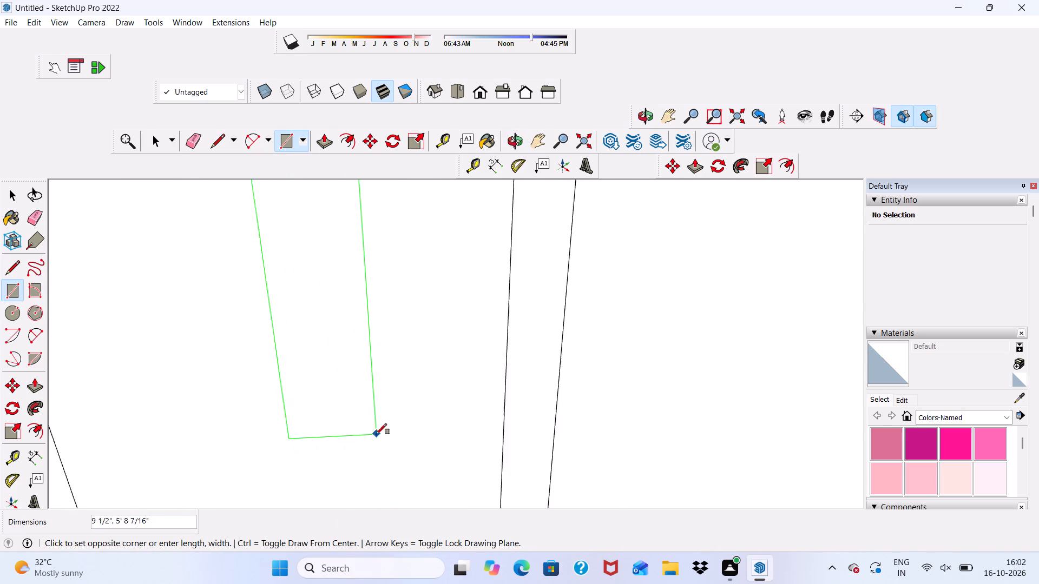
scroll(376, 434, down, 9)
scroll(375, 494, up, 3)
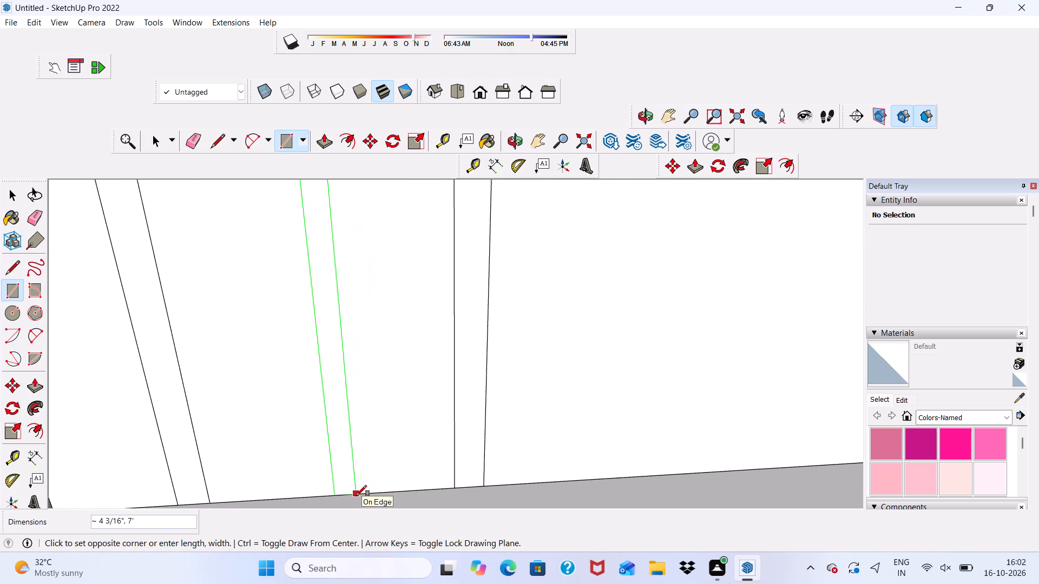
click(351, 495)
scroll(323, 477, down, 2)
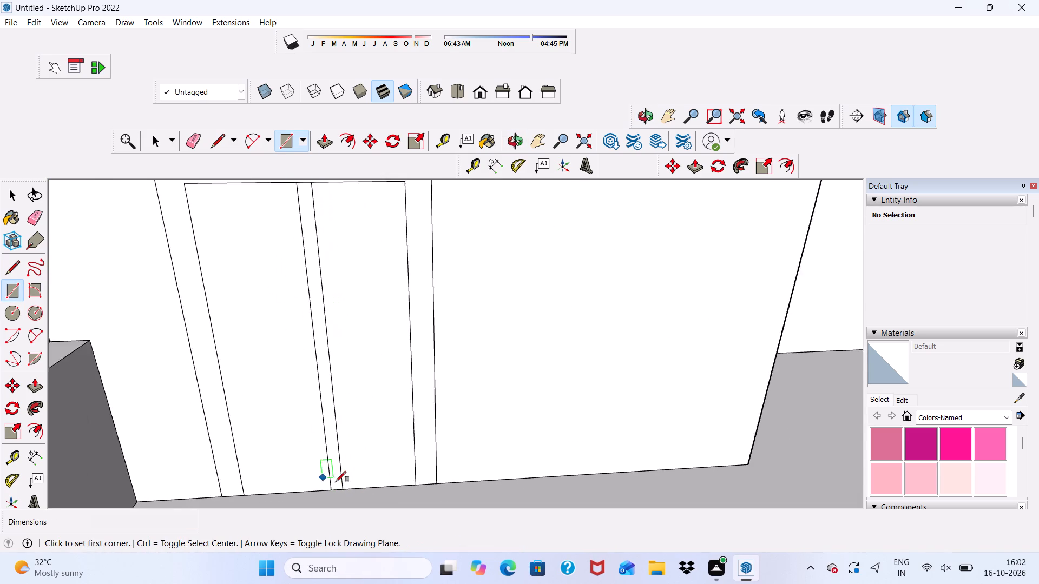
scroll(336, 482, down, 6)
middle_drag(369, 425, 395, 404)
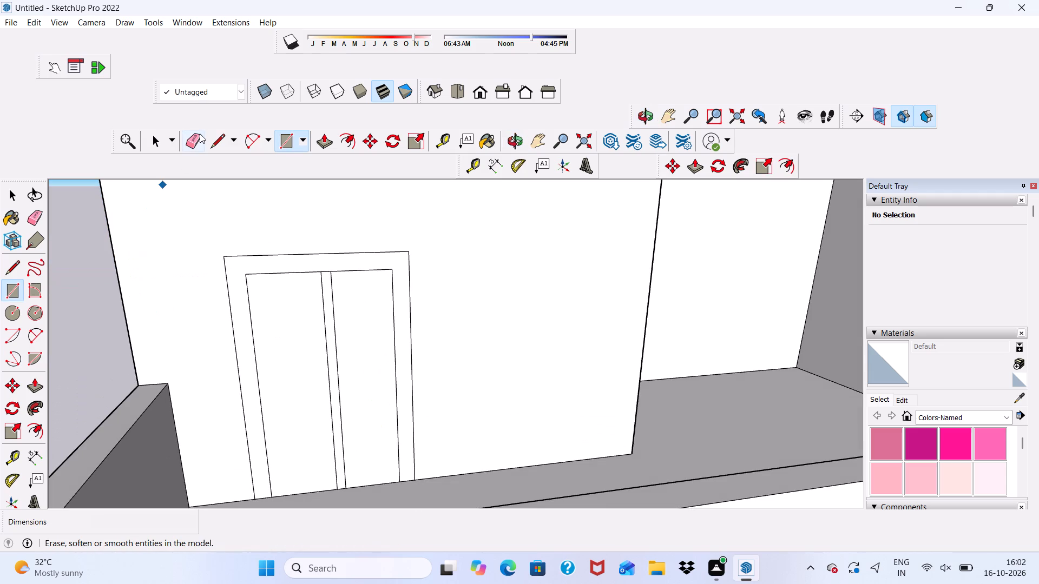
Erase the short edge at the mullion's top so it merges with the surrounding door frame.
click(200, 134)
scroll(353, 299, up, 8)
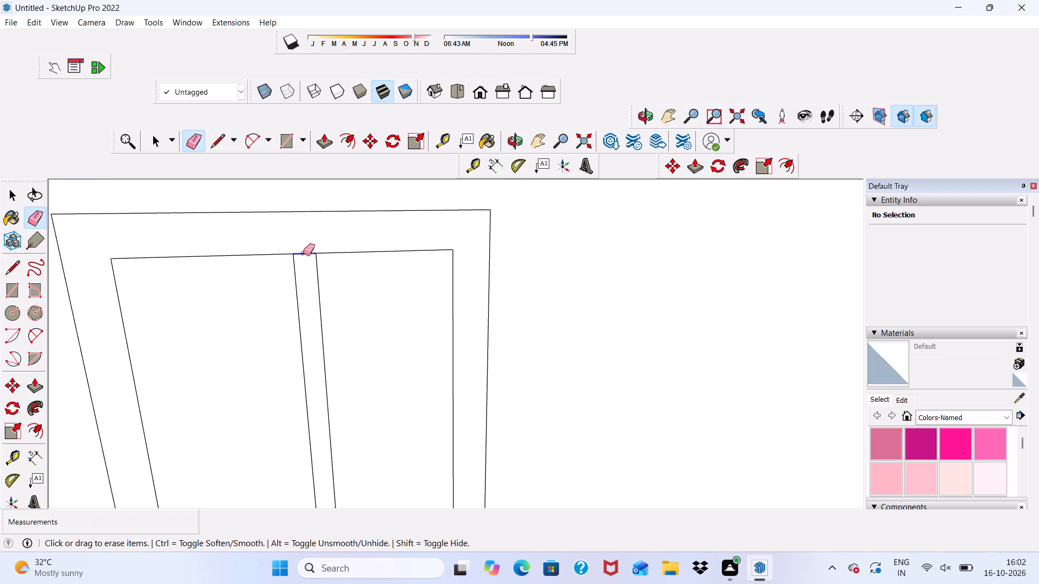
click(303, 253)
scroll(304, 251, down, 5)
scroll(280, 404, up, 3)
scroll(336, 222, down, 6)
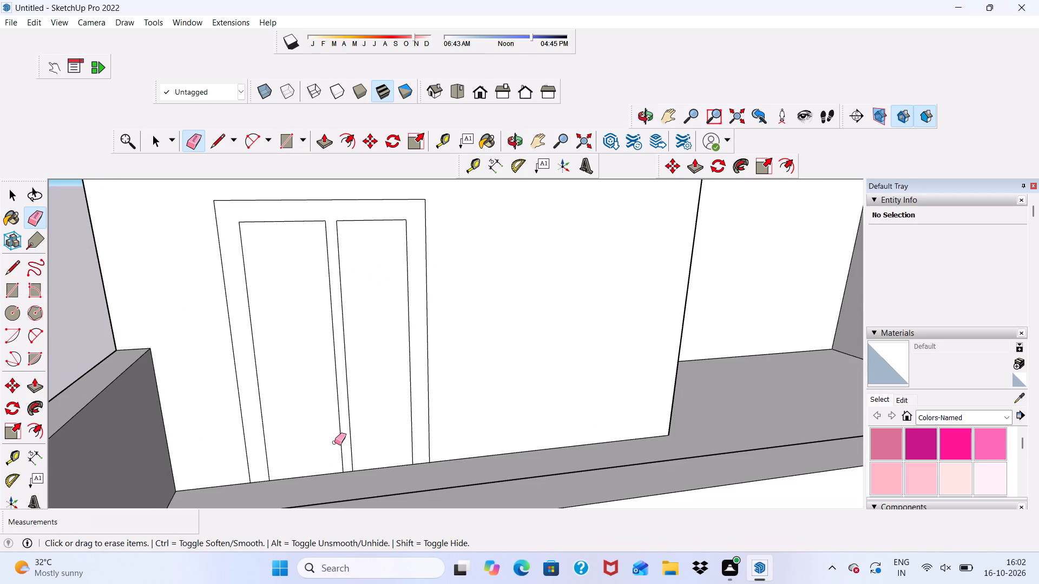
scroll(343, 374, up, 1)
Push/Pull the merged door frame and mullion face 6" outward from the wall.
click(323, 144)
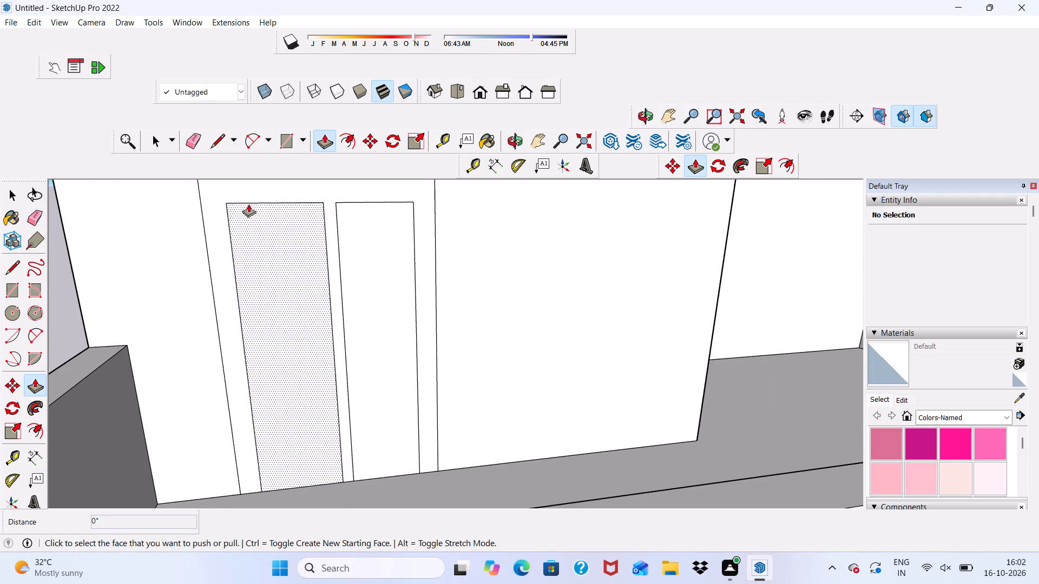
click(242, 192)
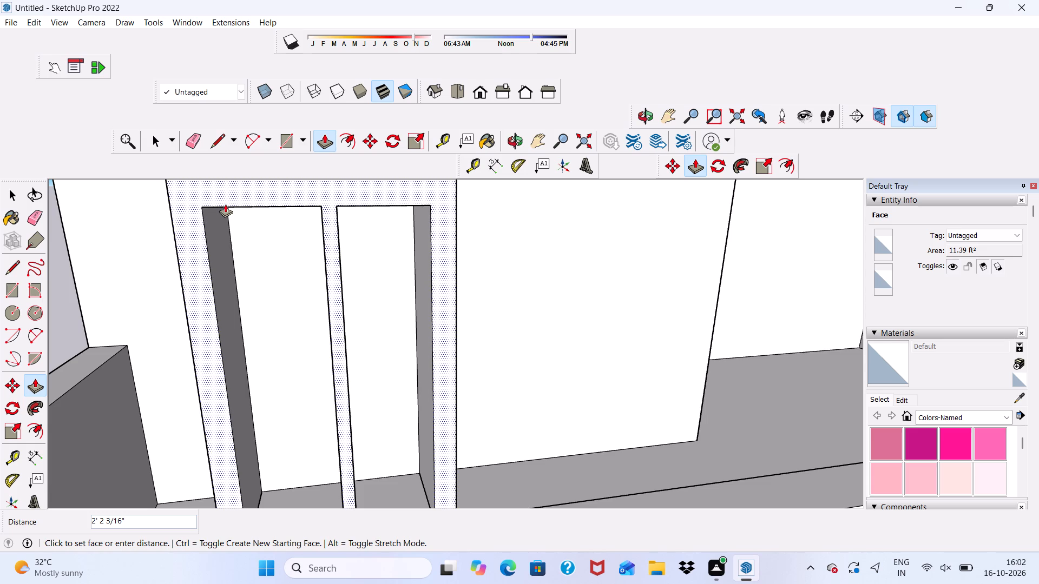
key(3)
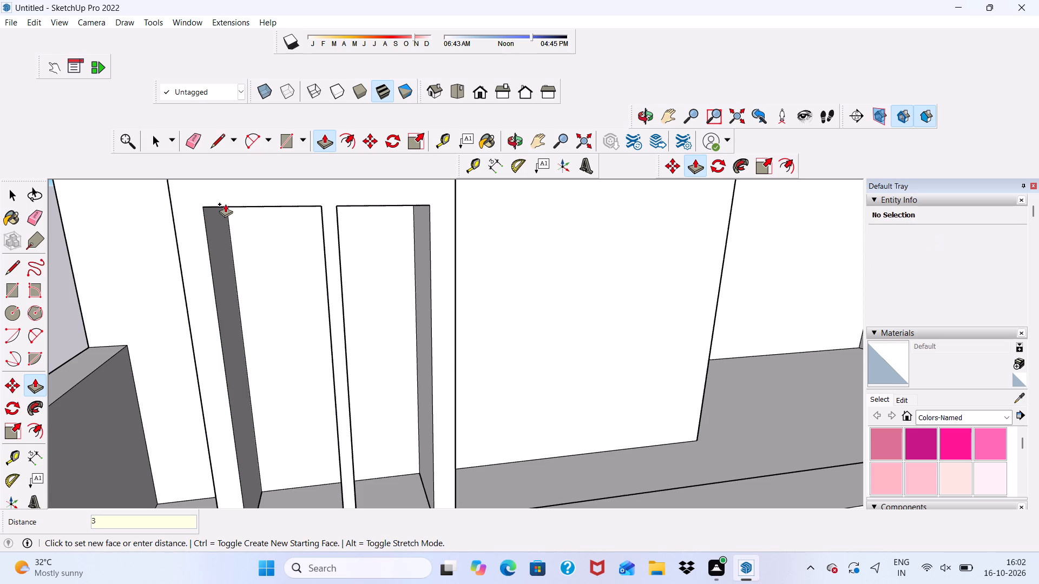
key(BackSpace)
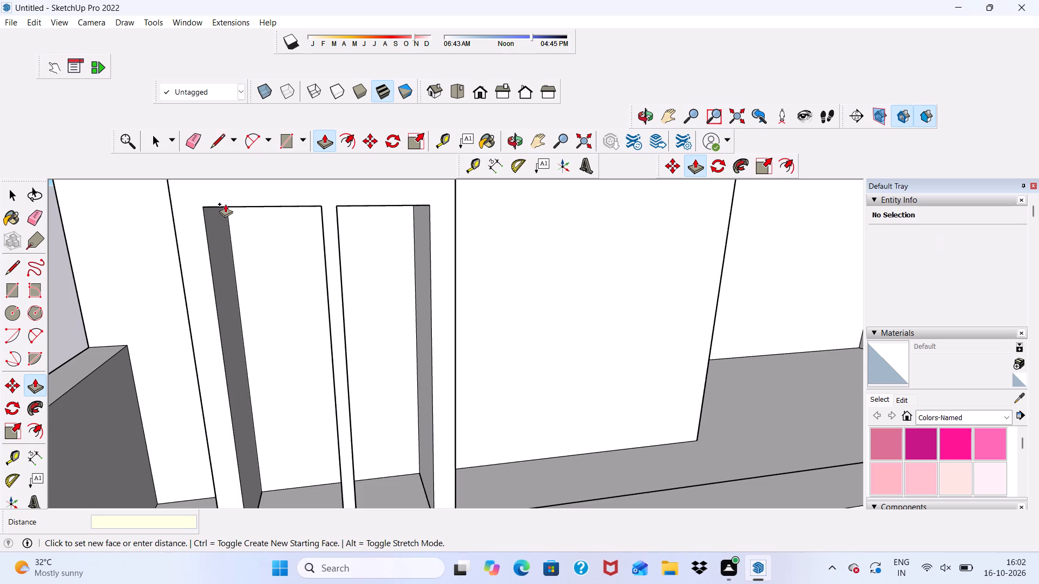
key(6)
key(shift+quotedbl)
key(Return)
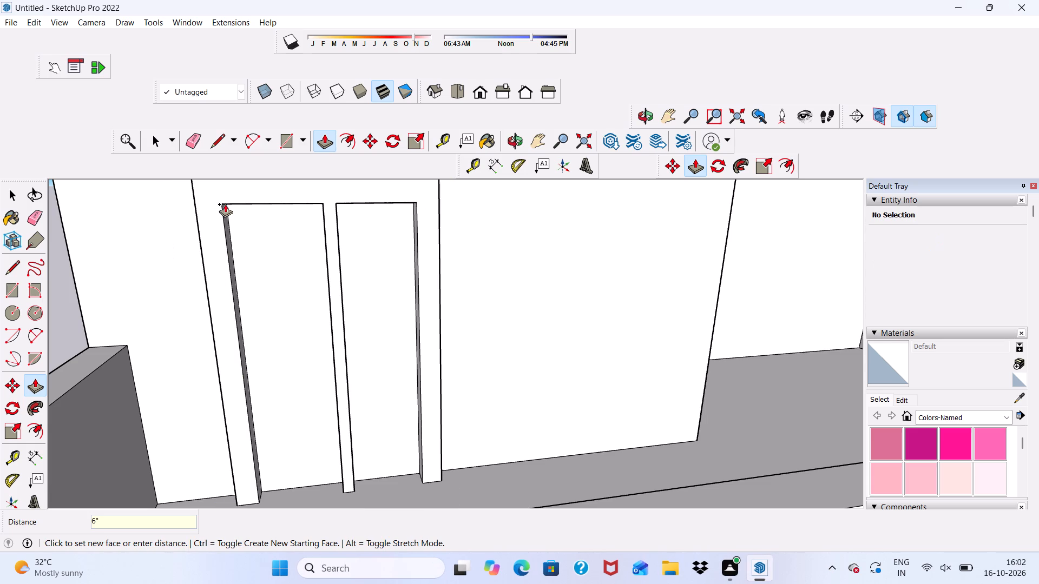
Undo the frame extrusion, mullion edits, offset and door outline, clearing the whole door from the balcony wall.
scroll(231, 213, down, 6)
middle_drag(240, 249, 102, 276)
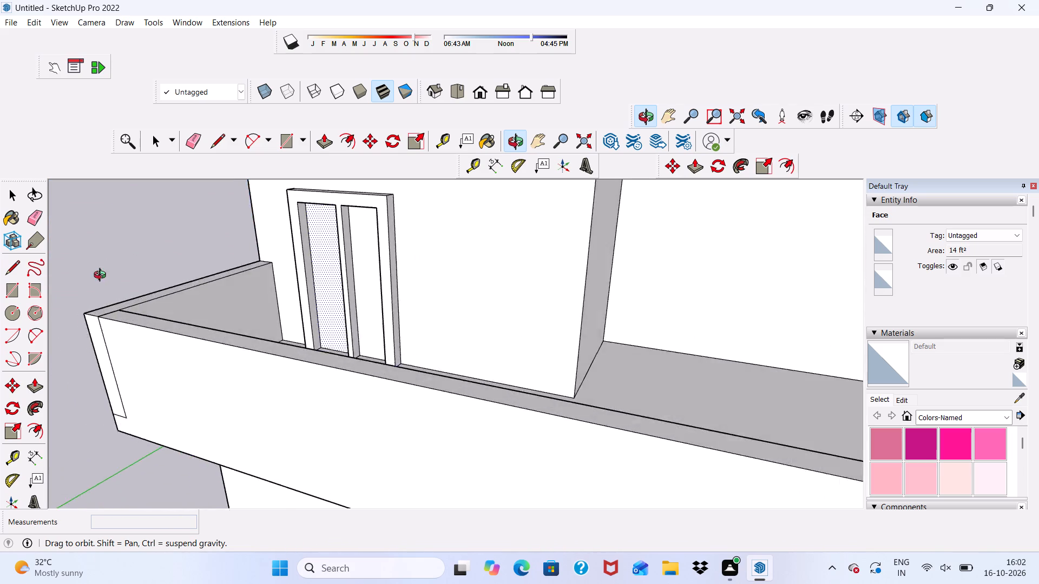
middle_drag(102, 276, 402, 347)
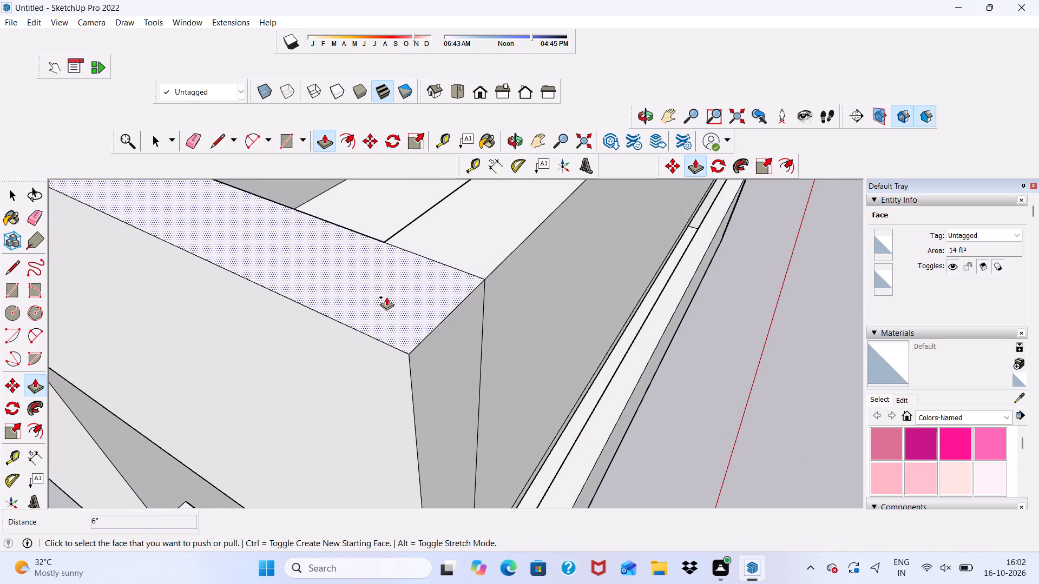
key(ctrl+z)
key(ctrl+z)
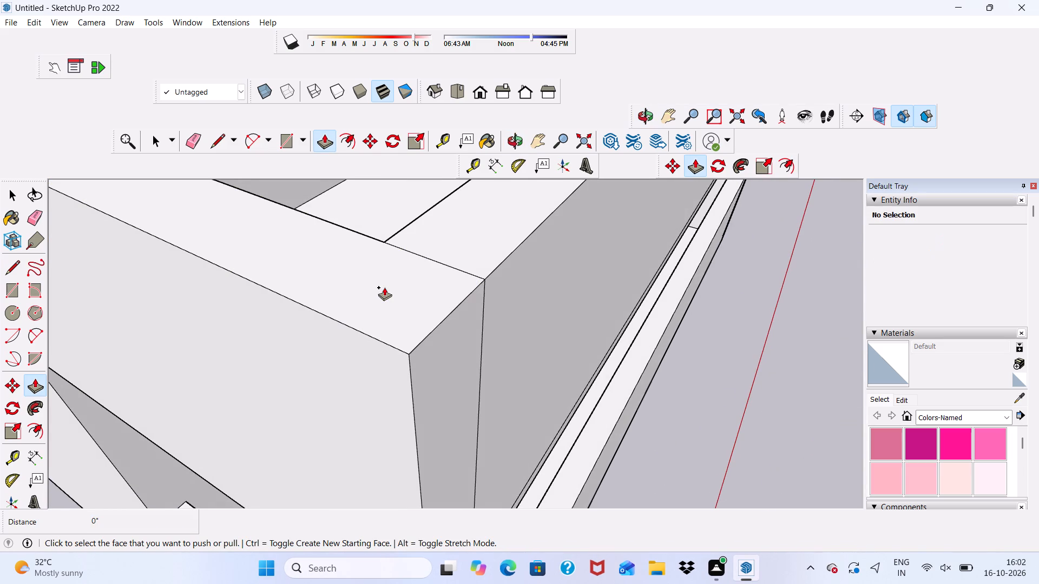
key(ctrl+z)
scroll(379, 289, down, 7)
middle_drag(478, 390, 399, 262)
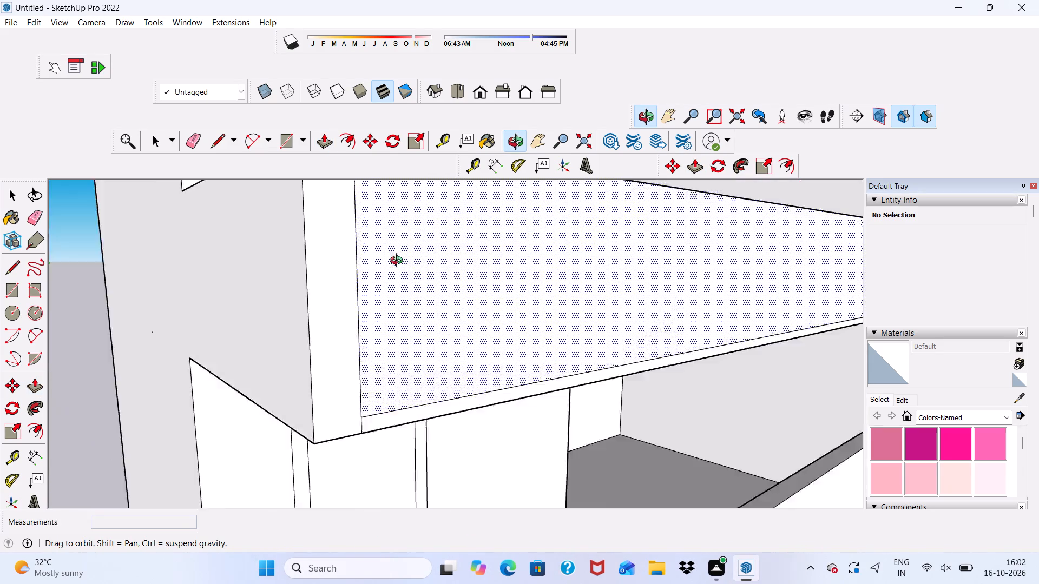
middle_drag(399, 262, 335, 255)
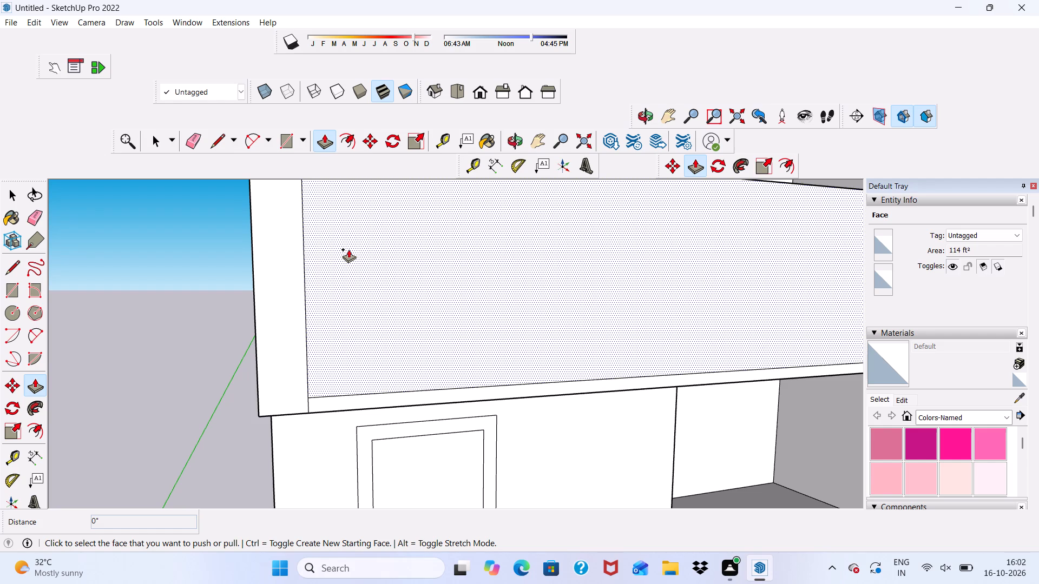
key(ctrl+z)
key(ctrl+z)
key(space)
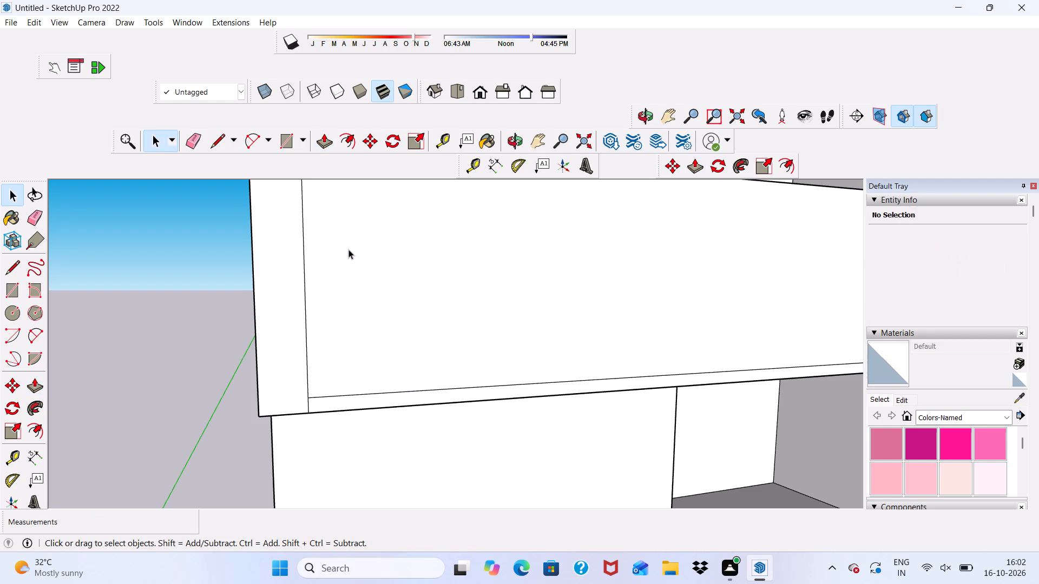
Draw a 5' by 7' door rectangle on the balcony wall, with its base on the floor edge.
click(294, 143)
scroll(291, 169, down, 17)
middle_drag(403, 434, 395, 434)
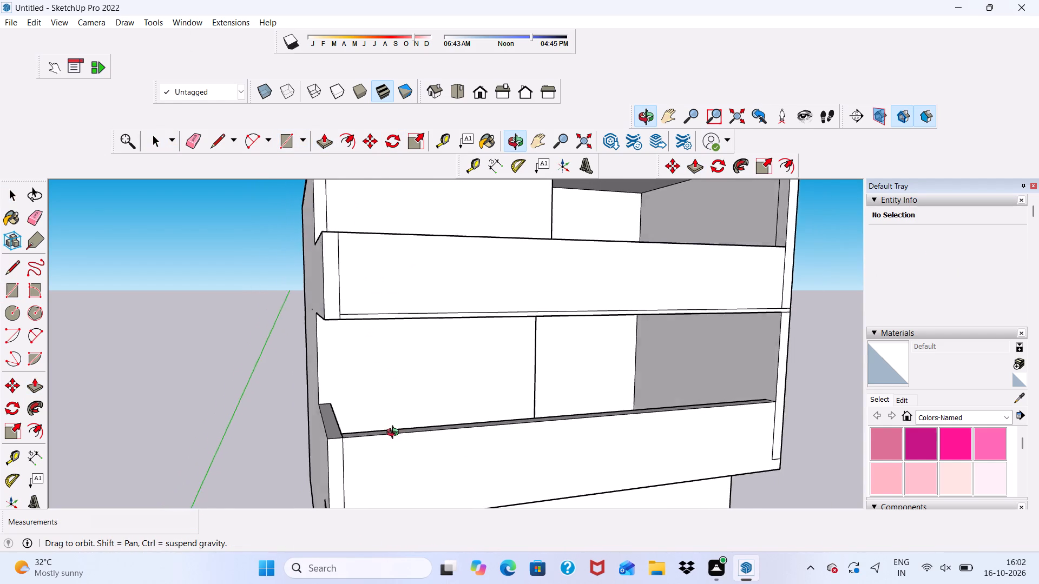
middle_drag(395, 434, 353, 444)
scroll(365, 399, up, 6)
scroll(363, 401, down, 1)
middle_drag(363, 401, 364, 416)
scroll(355, 454, up, 3)
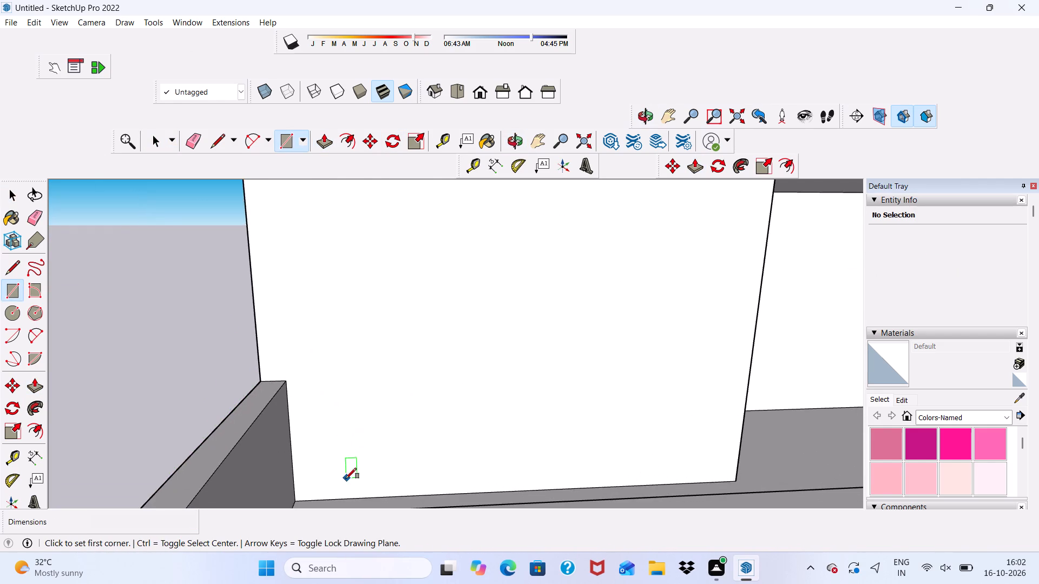
scroll(346, 479, down, 1)
click(368, 494)
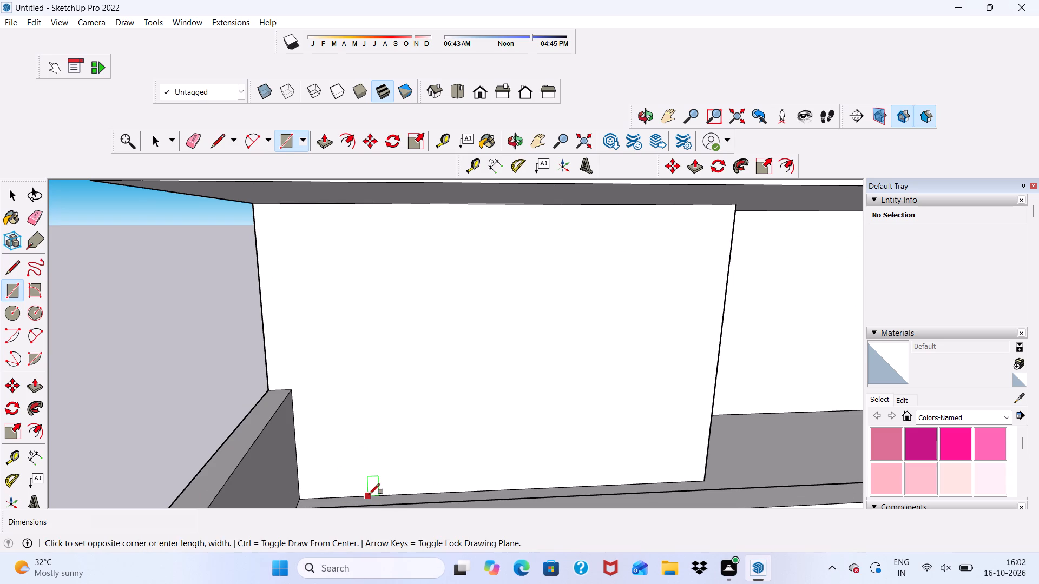
text(5',)
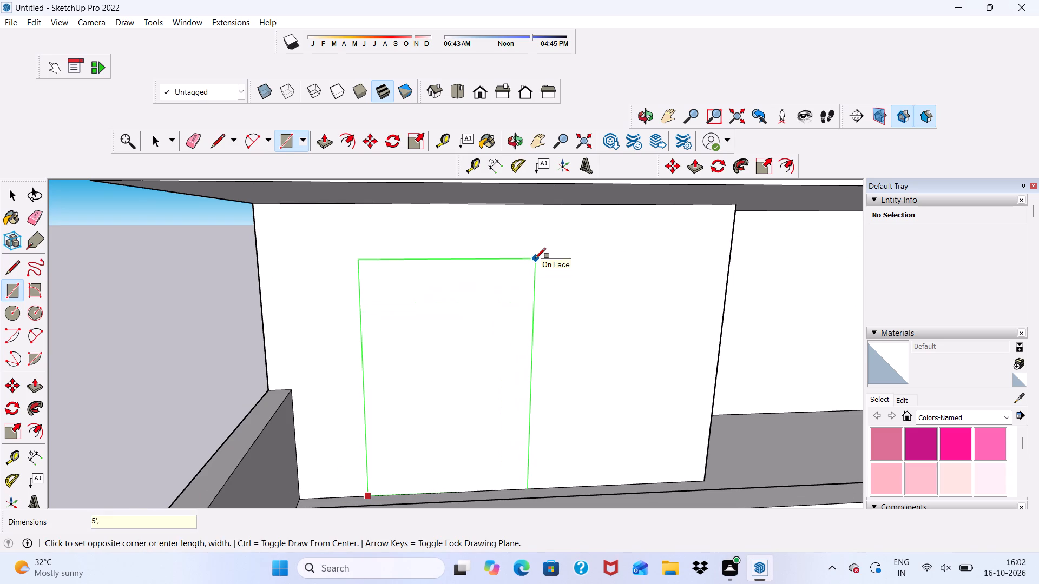
text(7')
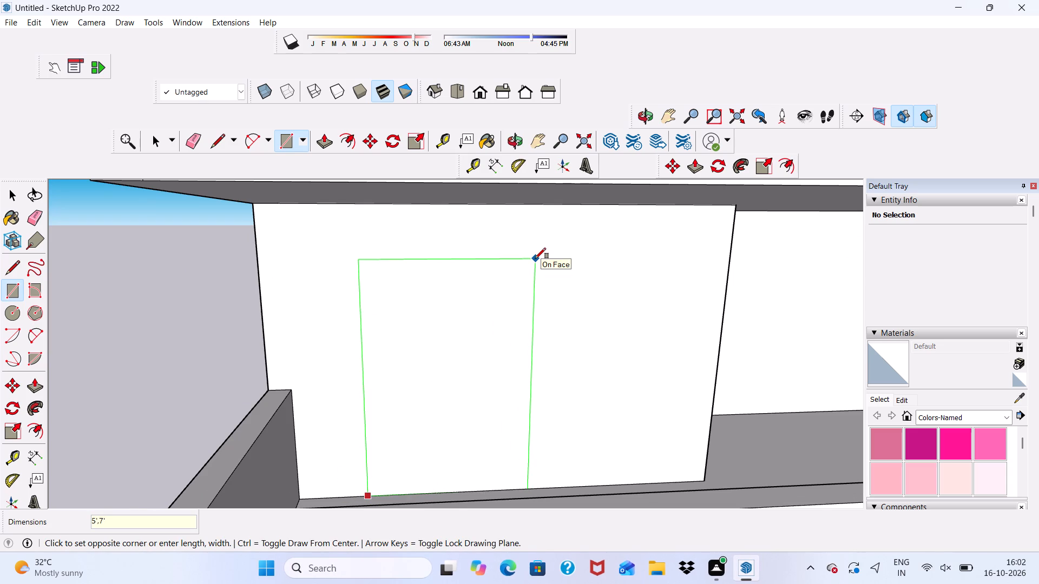
key(Return)
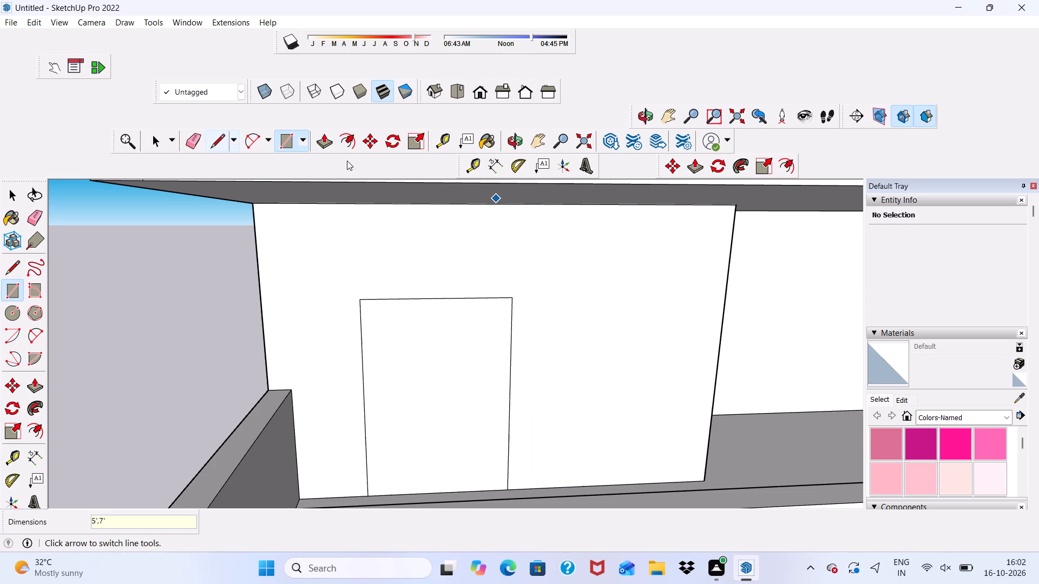
Offset the door outline 3" outward to form the frame.
click(349, 140)
click(372, 366)
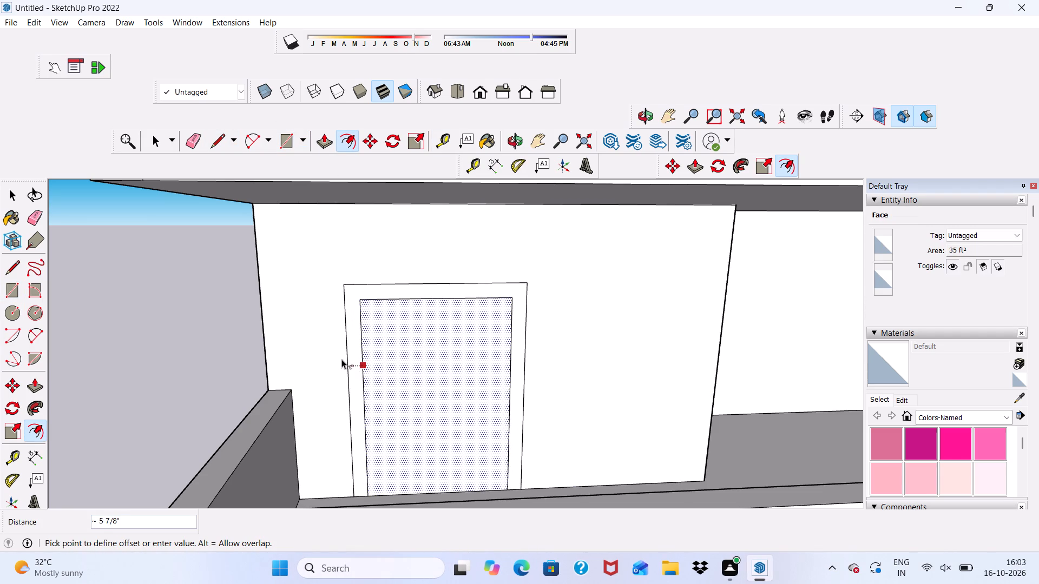
text(3")
key(Return)
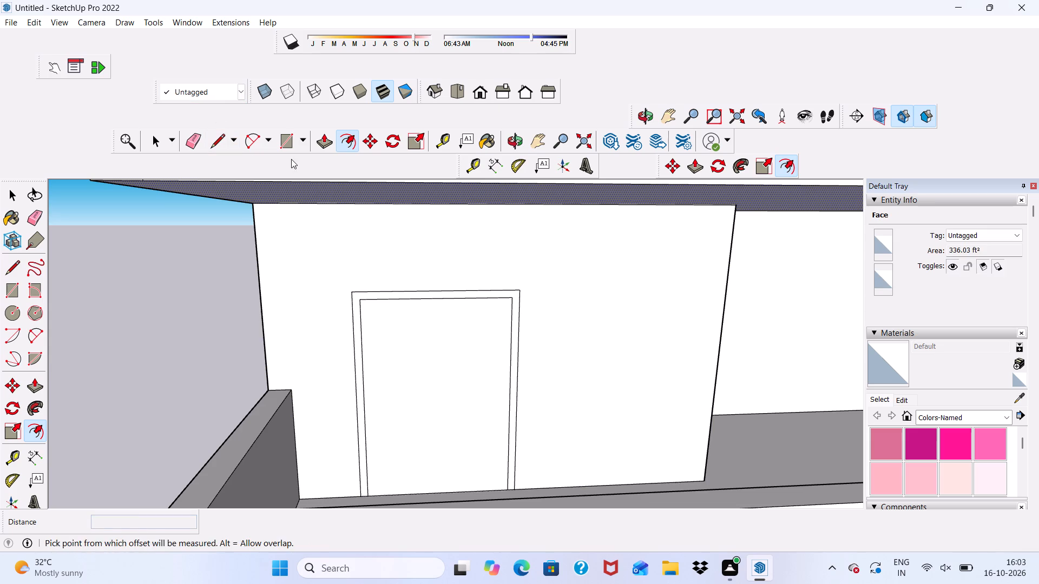
Place a vertical guide near the door's centre, about 2' 6" from the inner outline's right edge.
click(443, 141)
scroll(501, 371, up, 1)
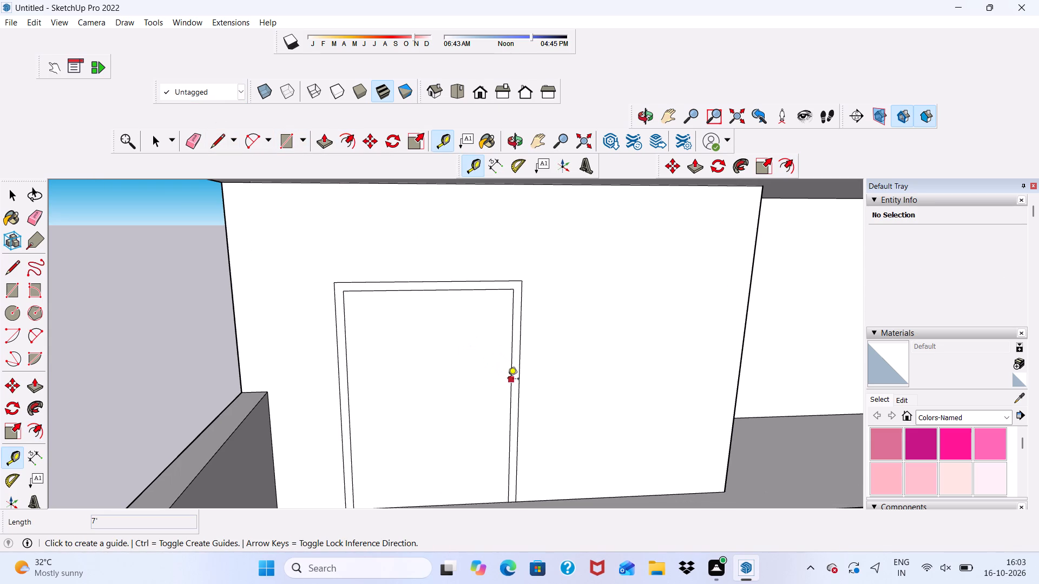
click(509, 380)
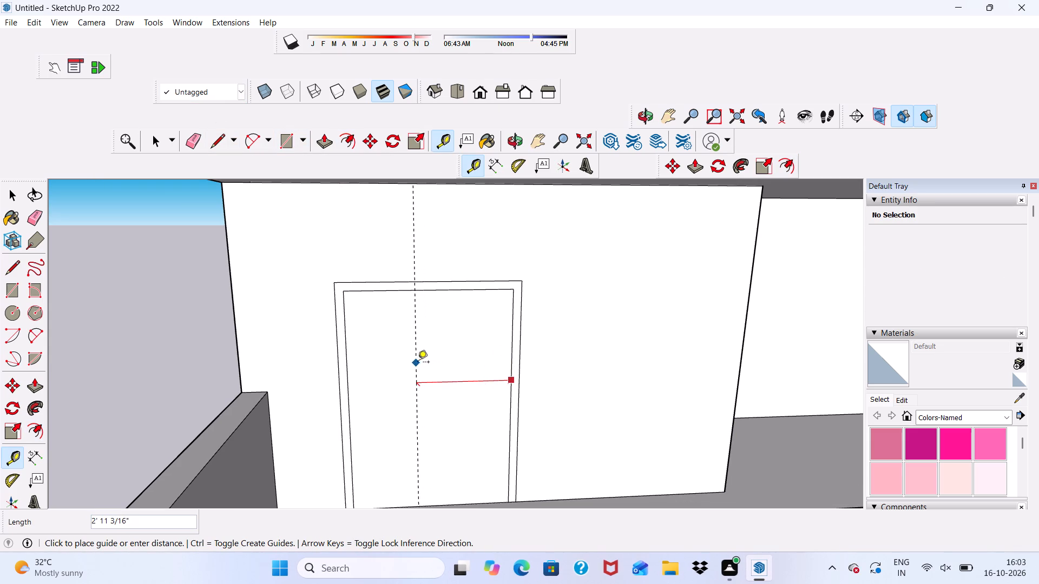
click(431, 359)
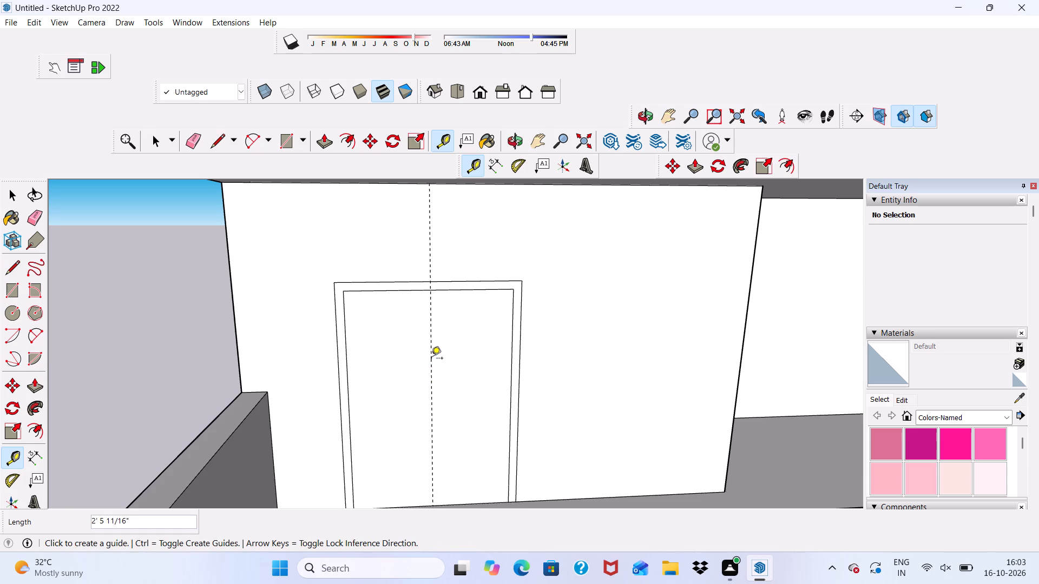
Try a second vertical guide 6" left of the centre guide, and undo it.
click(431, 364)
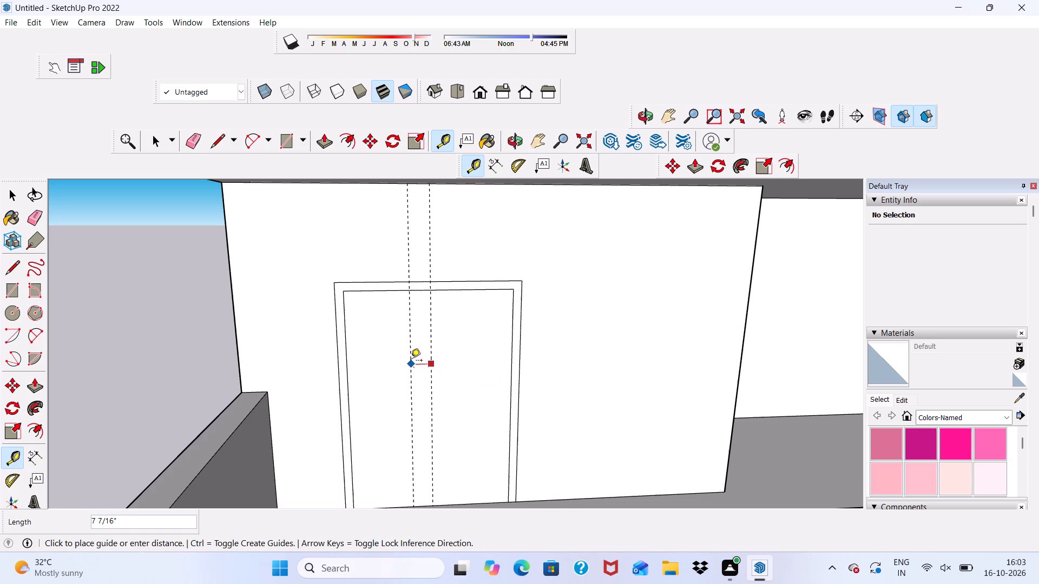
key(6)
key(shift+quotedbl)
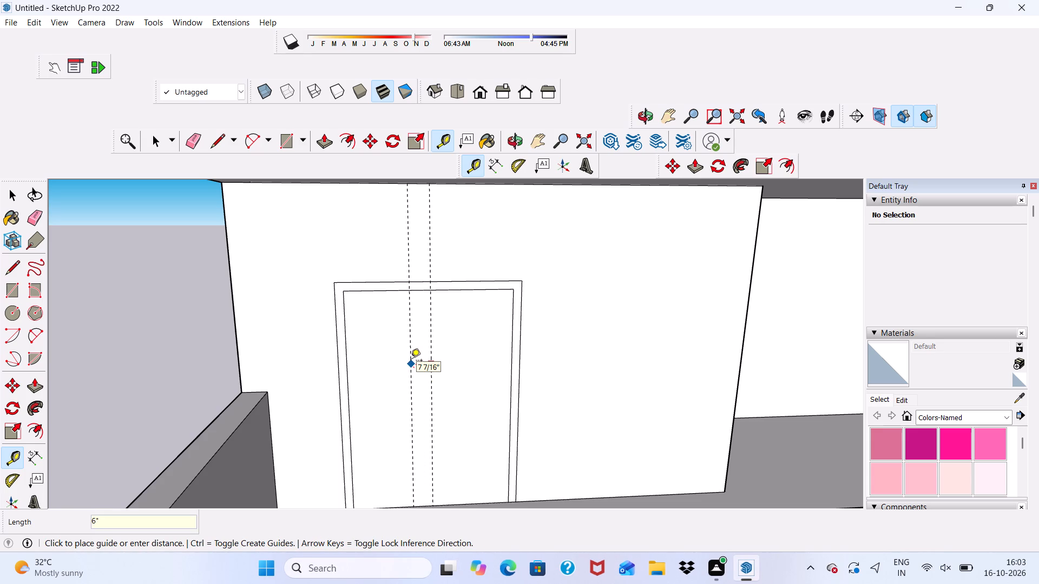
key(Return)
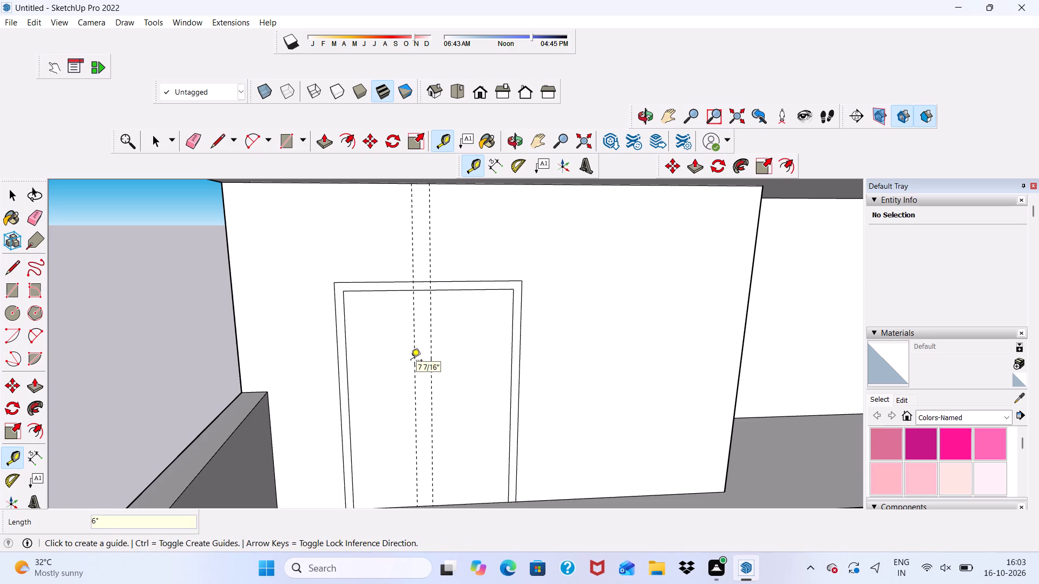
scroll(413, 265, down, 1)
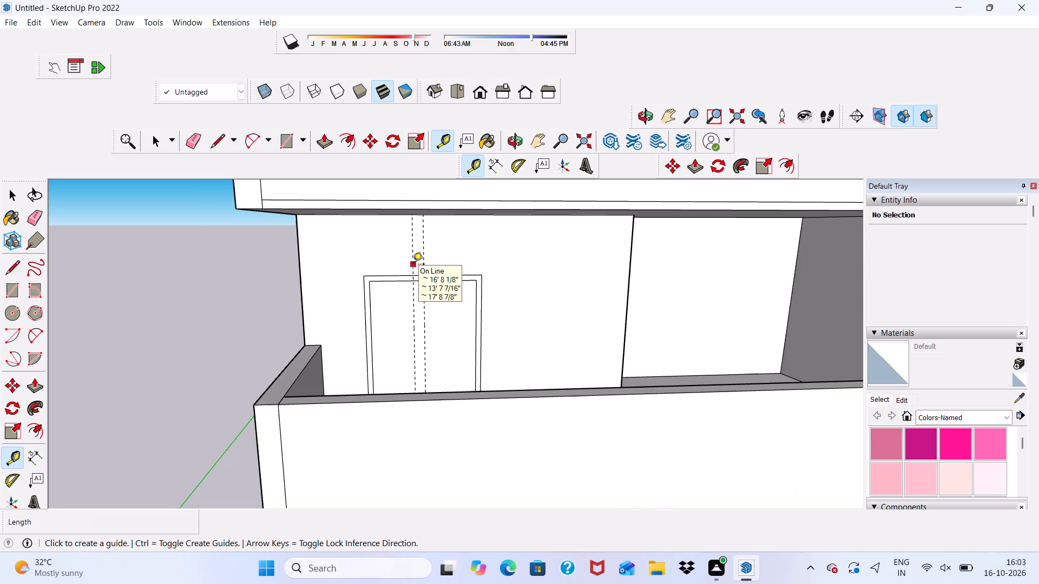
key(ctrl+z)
Place a second vertical guide 3" to the left of the door's centre guide.
scroll(404, 264, down, 1)
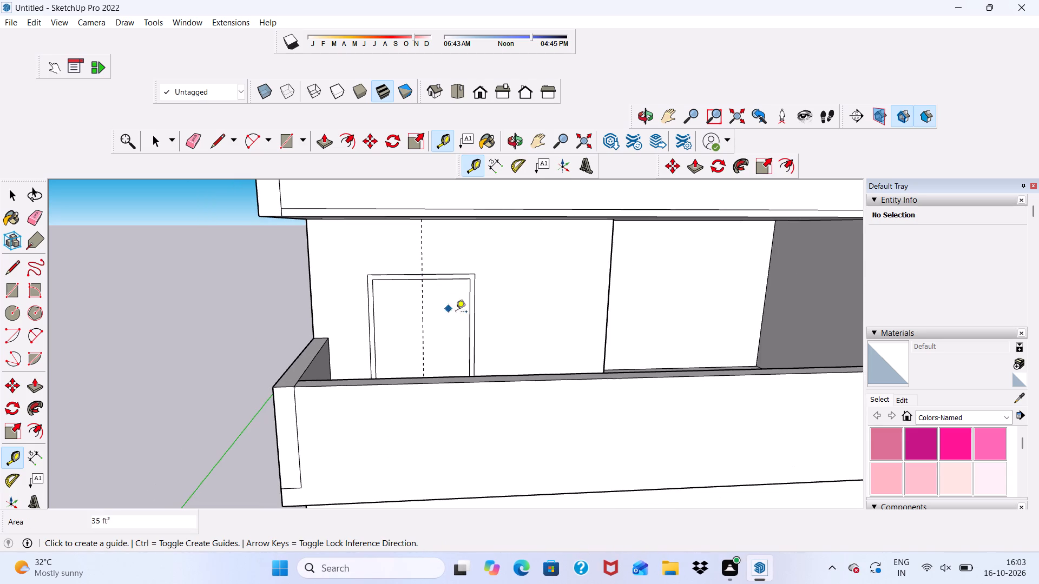
scroll(475, 284, up, 6)
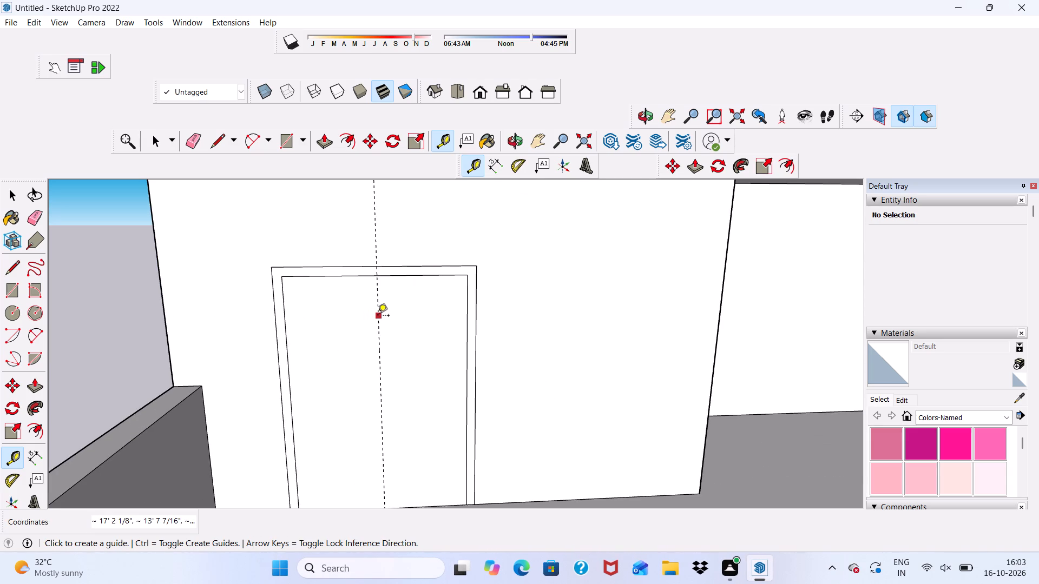
click(378, 316)
text(3")
key(Return)
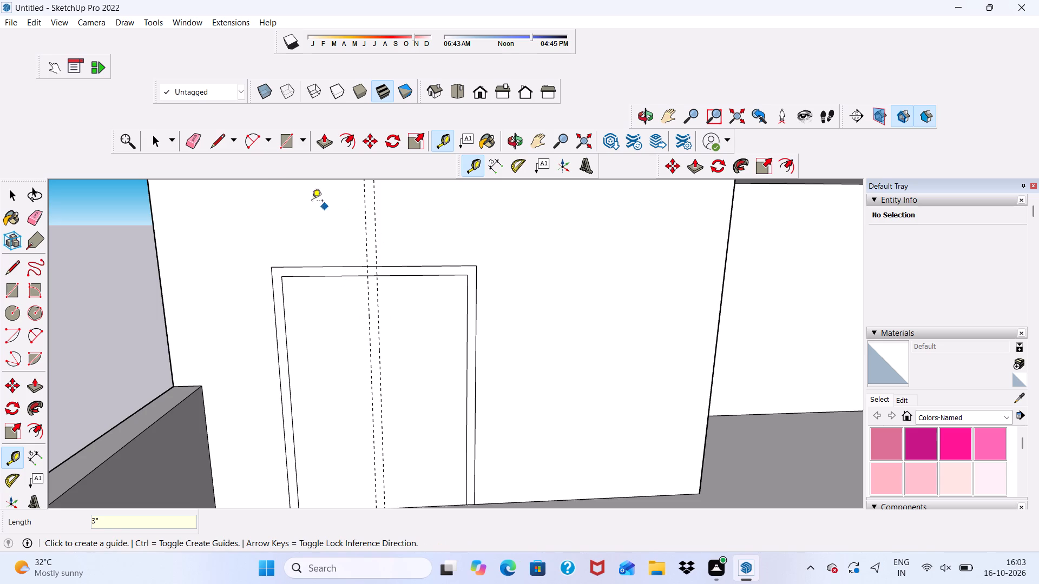
Draw a 7' 3" line along the centre guide, from the frame's outer top edge to the floor edge.
click(215, 137)
scroll(498, 365, down, 4)
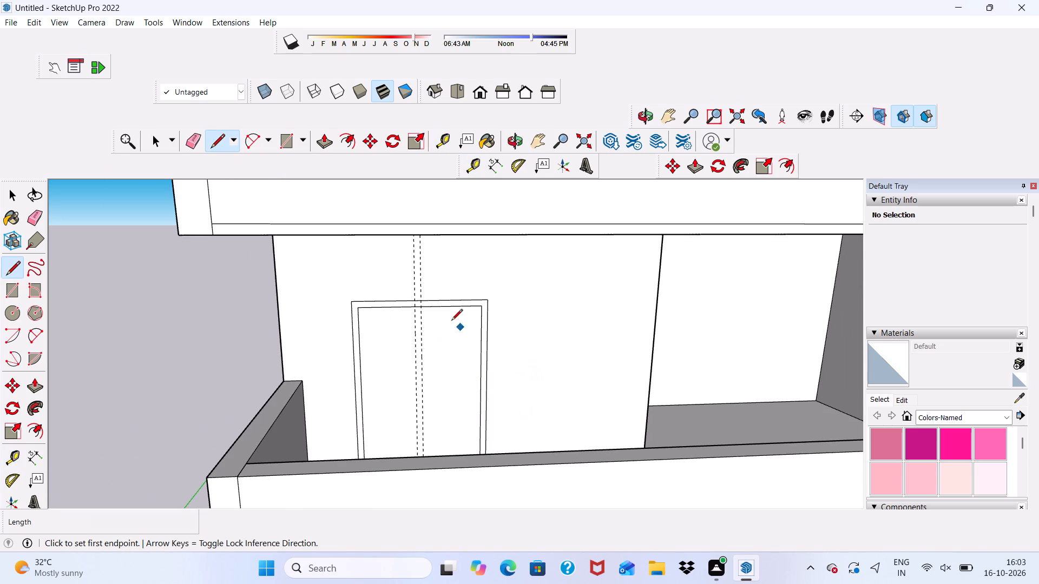
scroll(434, 317, up, 4)
click(420, 293)
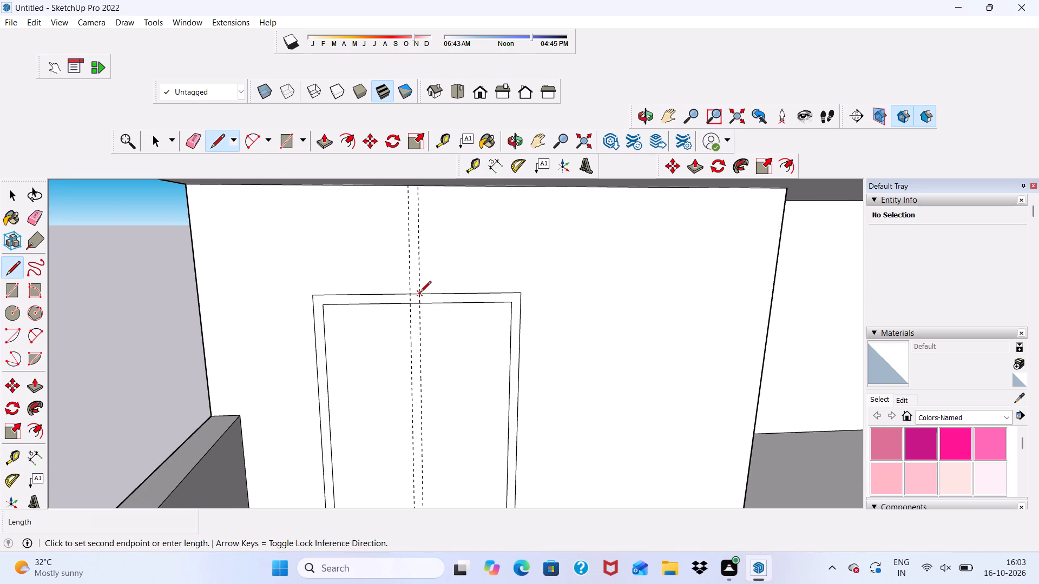
scroll(423, 328, down, 3)
scroll(424, 270, down, 3)
middle_drag(423, 375, 427, 403)
scroll(430, 436, up, 6)
scroll(433, 426, down, 7)
scroll(424, 447, up, 7)
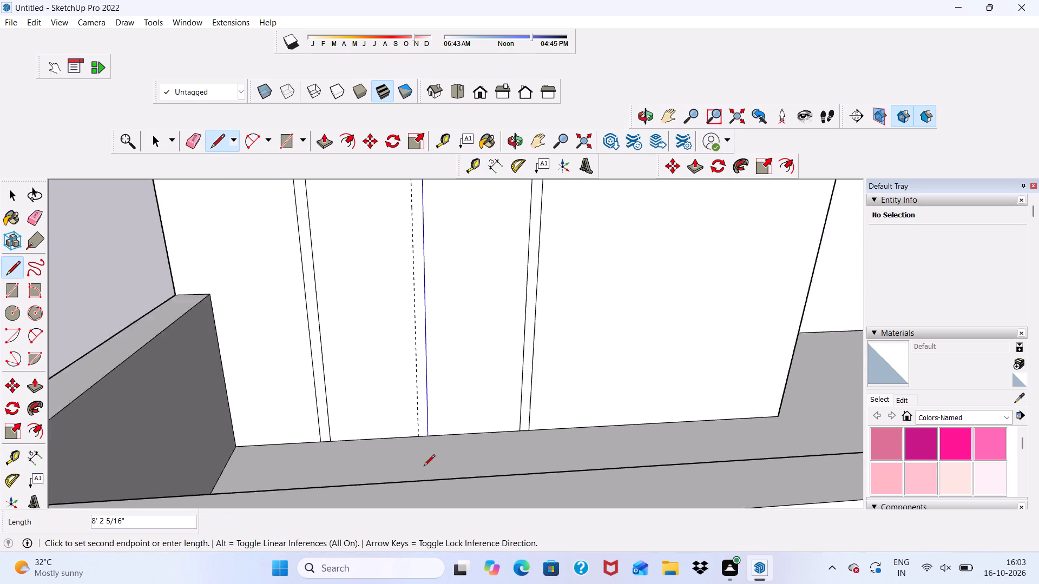
scroll(424, 467, up, 7)
click(429, 418)
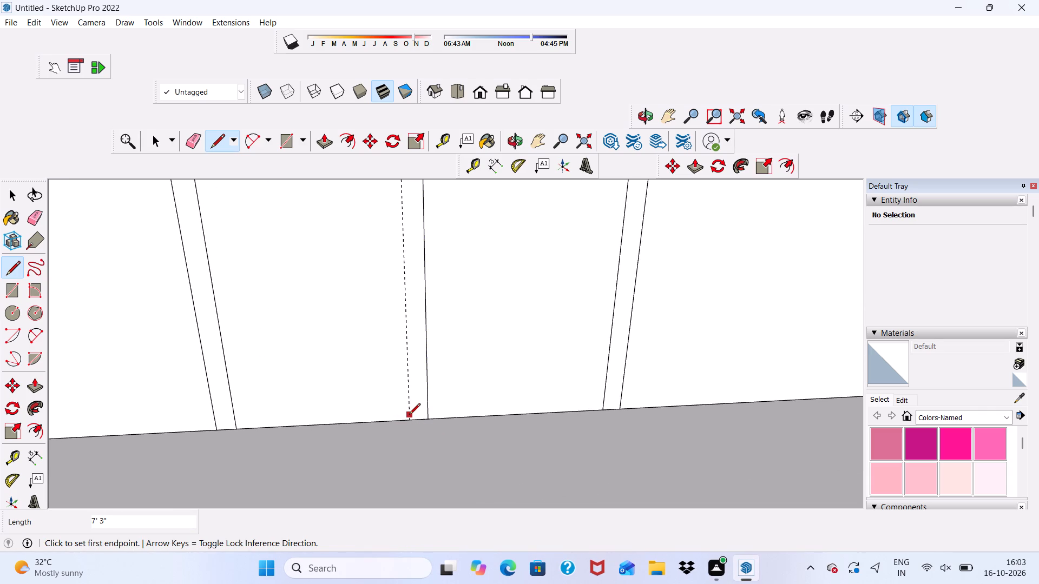
Draw a 7' 3" line along the second guide, from the floor edge to the frame's outer top edge.
click(409, 417)
scroll(409, 307, down, 18)
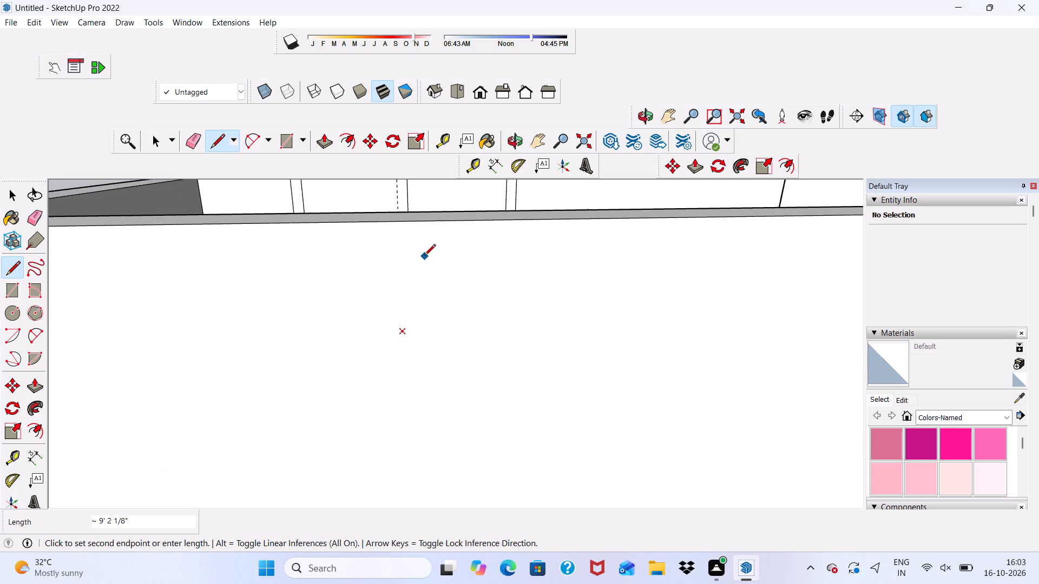
scroll(424, 256, down, 18)
scroll(435, 194, up, 5)
scroll(435, 194, down, 3)
middle_drag(435, 194, 446, 247)
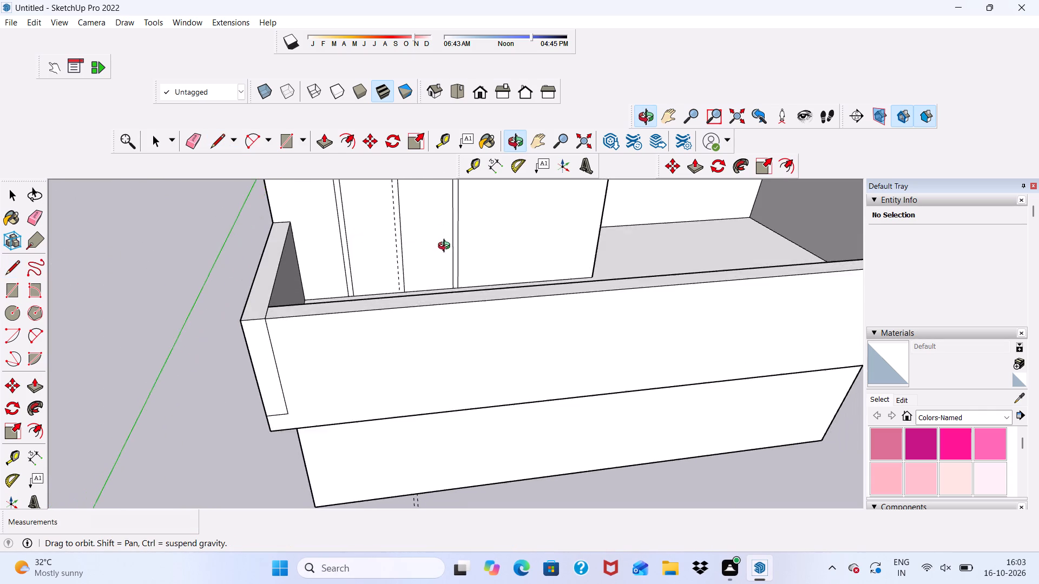
middle_drag(446, 247, 446, 249)
scroll(423, 235, down, 6)
scroll(400, 204, up, 20)
scroll(400, 204, up, 3)
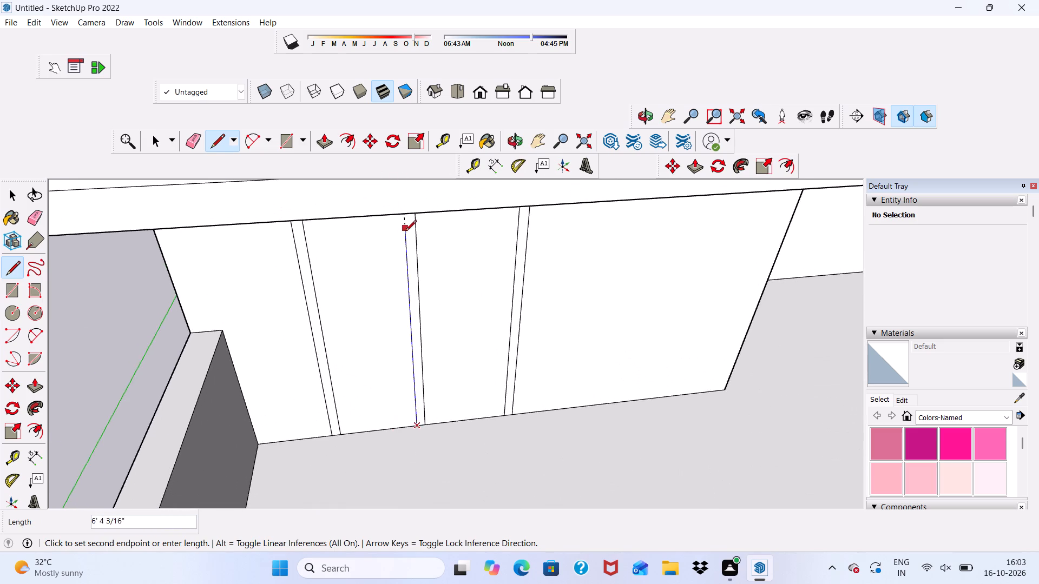
scroll(405, 232, up, 3)
middle_drag(410, 236, 450, 146)
scroll(450, 146, up, 1)
scroll(303, 208, down, 7)
scroll(376, 189, up, 12)
scroll(368, 190, down, 4)
scroll(369, 227, up, 1)
scroll(369, 227, down, 4)
scroll(390, 205, up, 6)
scroll(386, 192, down, 1)
scroll(369, 191, up, 1)
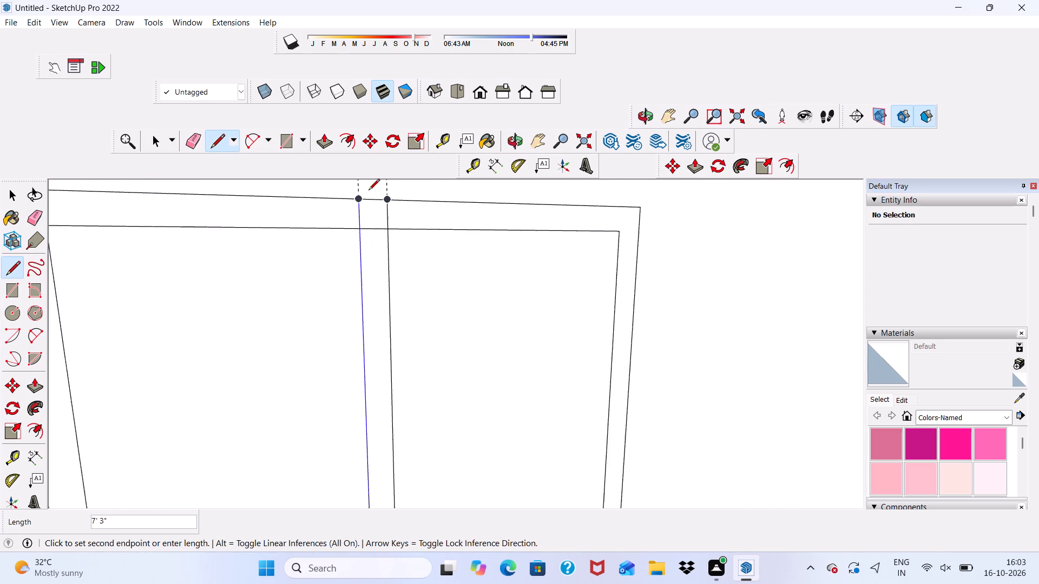
scroll(369, 191, up, 4)
click(362, 196)
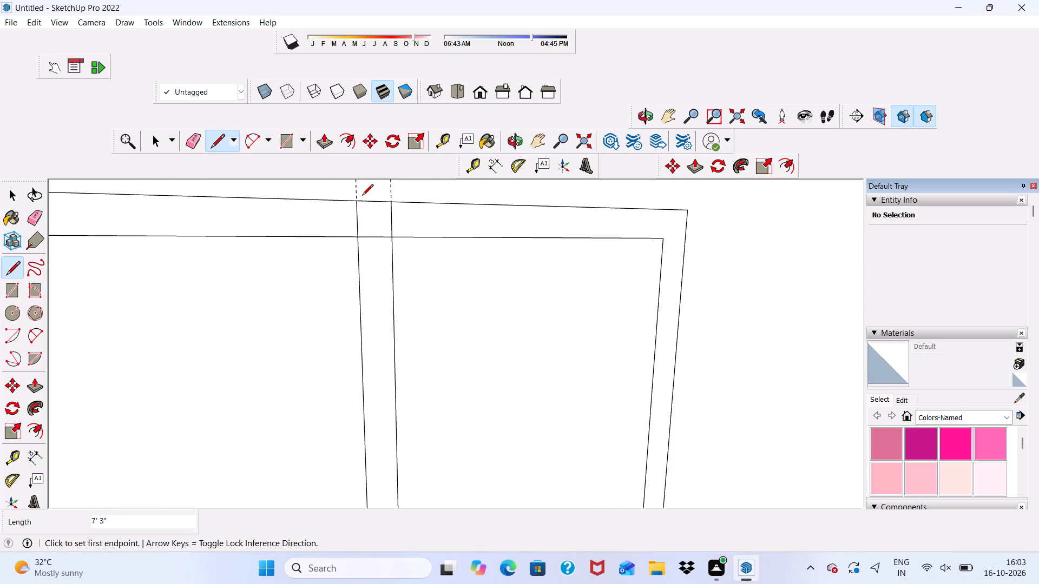
Erase both guides, the mullion line stubs crossing the frame head and the short edge between them, merging mullion and frame.
click(193, 140)
drag(393, 189, 373, 188)
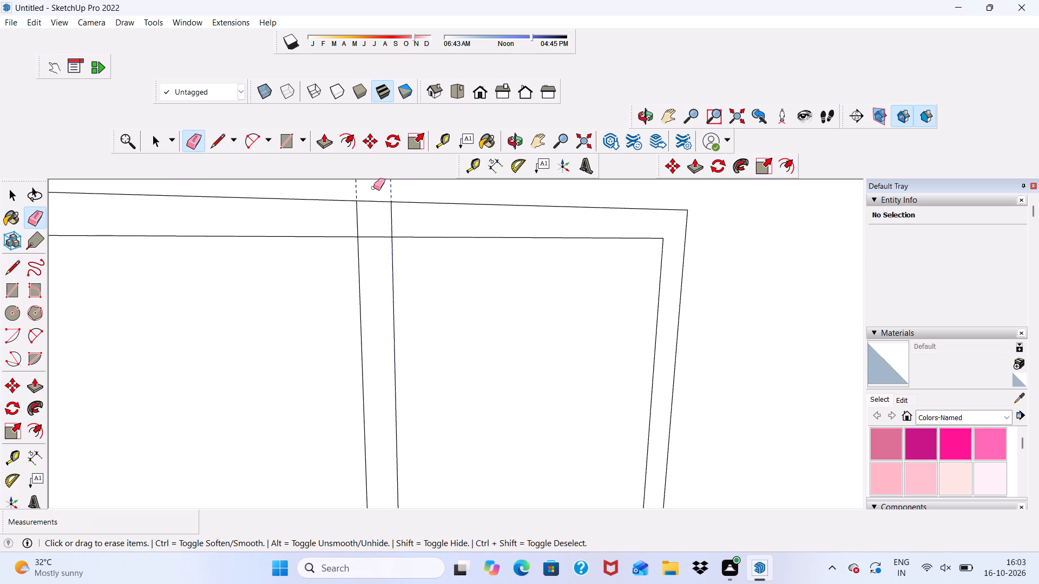
drag(373, 188, 343, 188)
drag(353, 217, 397, 220)
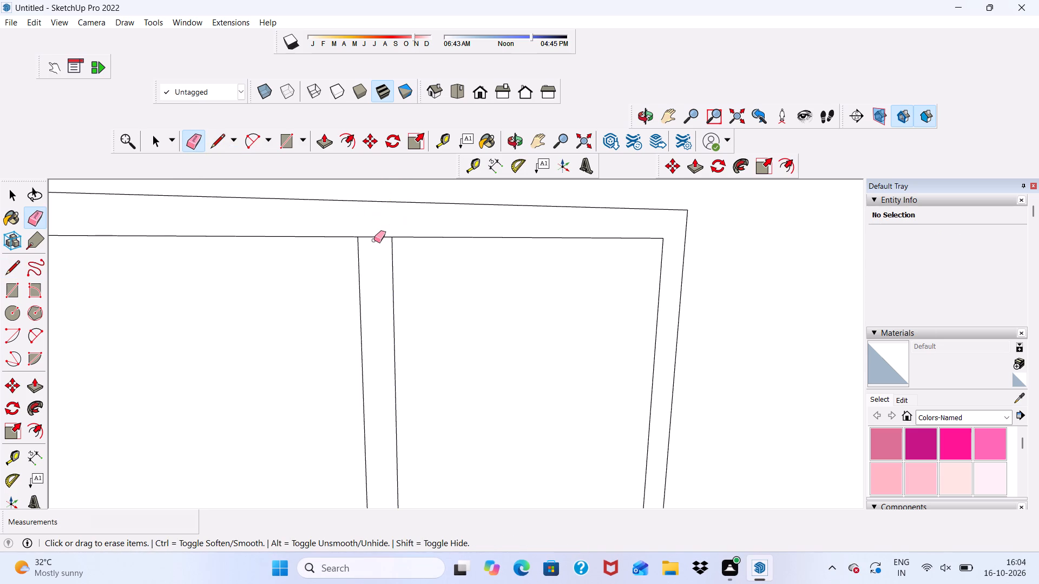
drag(373, 231, 373, 242)
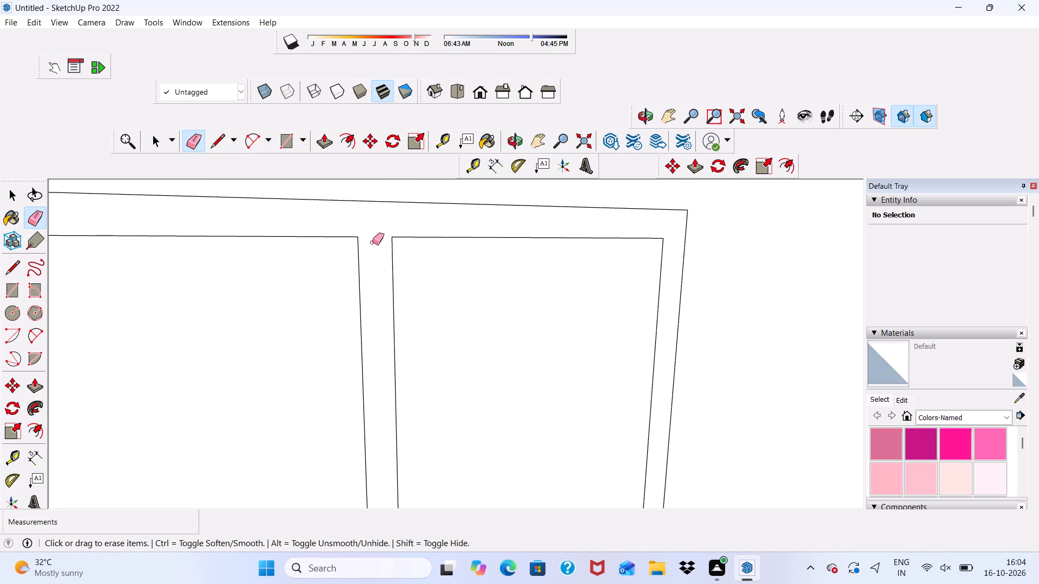
Push/Pull the merged door frame and mullion face 3" outward from the wall.
key(space)
scroll(267, 223, down, 1)
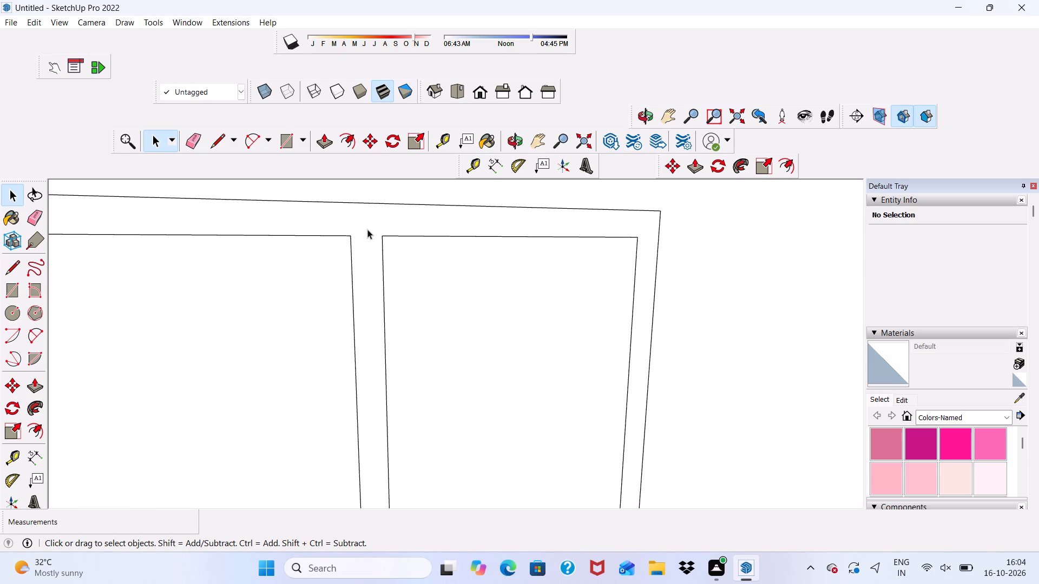
scroll(367, 229, down, 11)
middle_drag(444, 339, 430, 341)
scroll(411, 308, up, 5)
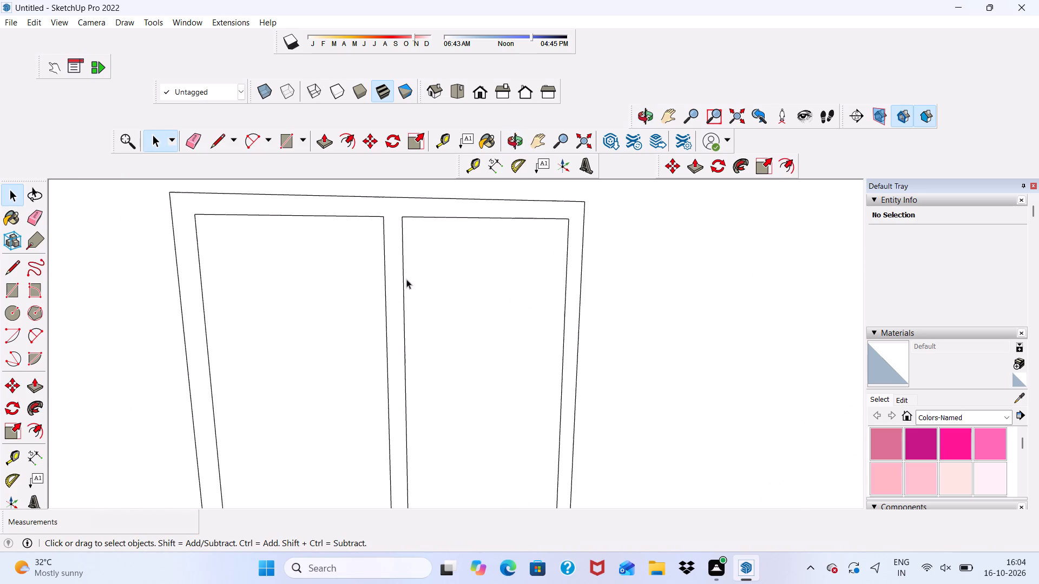
click(390, 251)
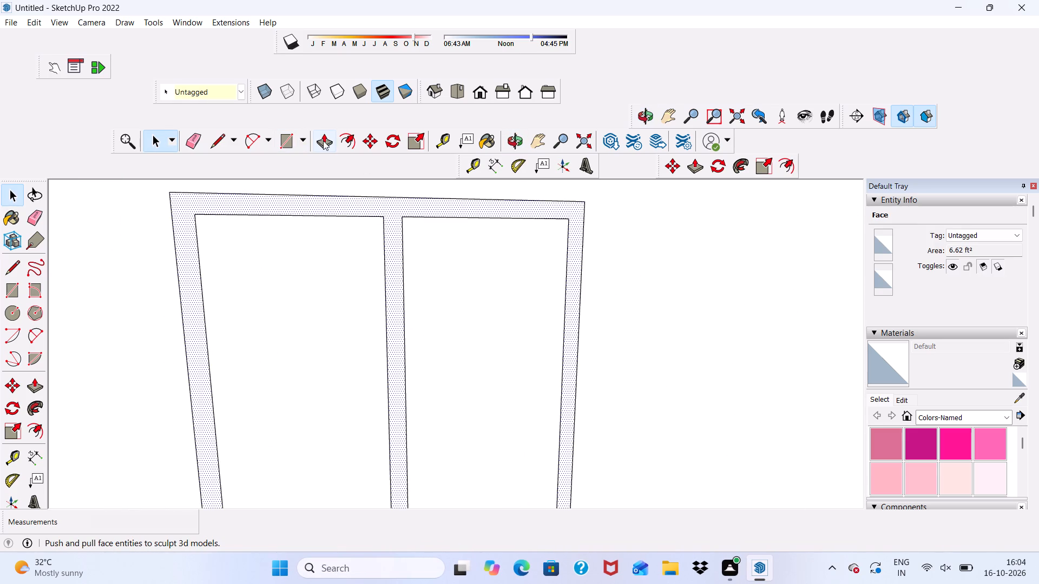
click(324, 137)
click(394, 293)
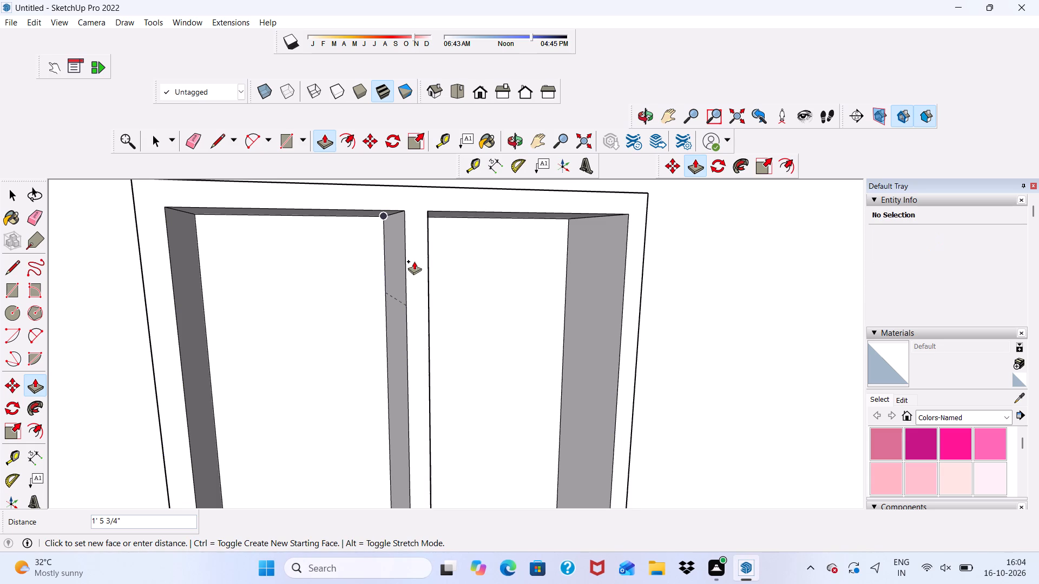
key(3)
key(shift+quotedbl)
key(Return)
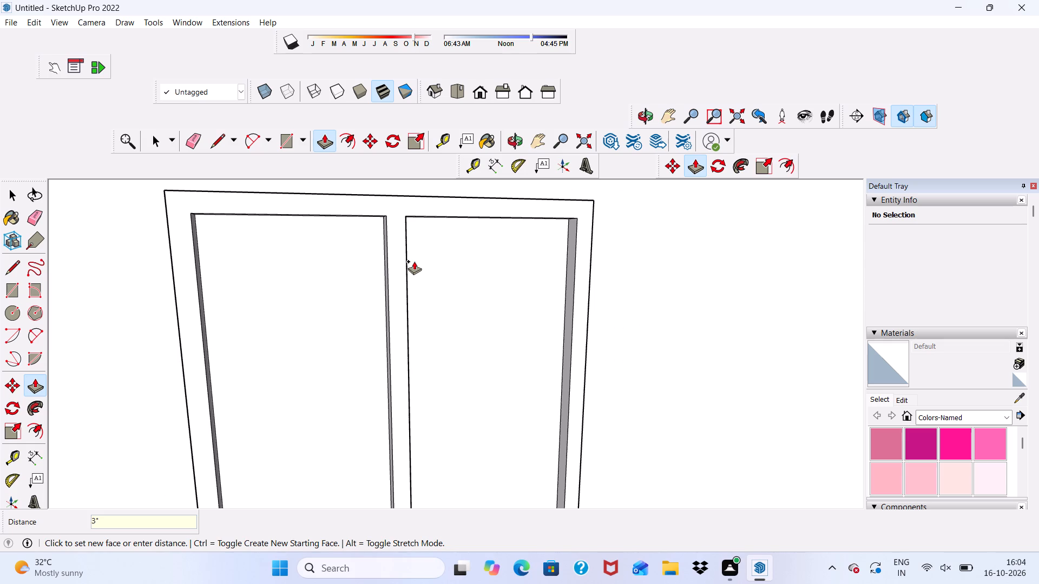
Draw a 5' by 7' door rectangle on the balcony wall one storey above the finished door, with its base on the floor edge.
key(space)
scroll(241, 263, down, 3)
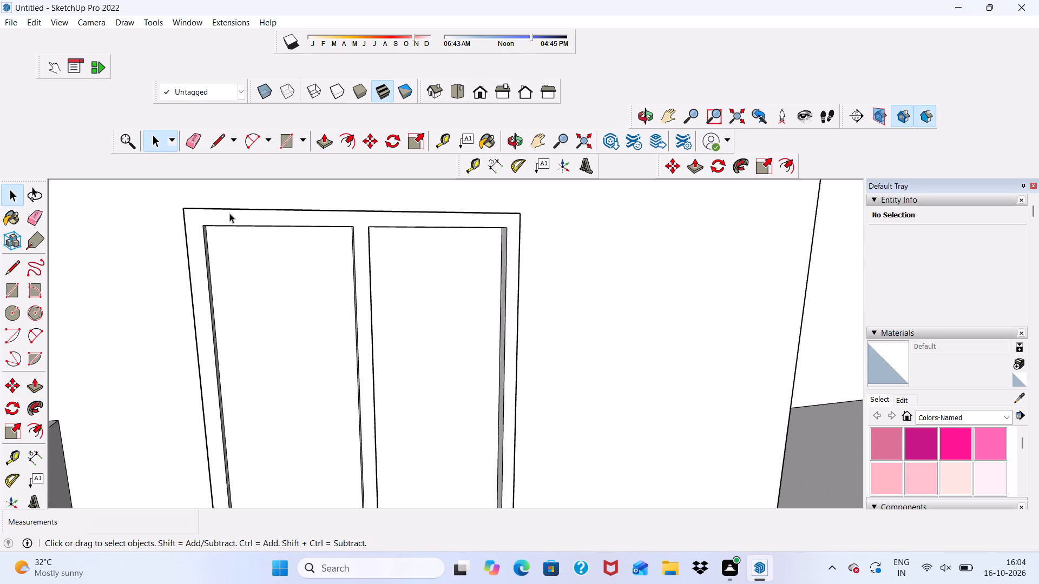
scroll(214, 203, down, 7)
scroll(386, 326, up, 5)
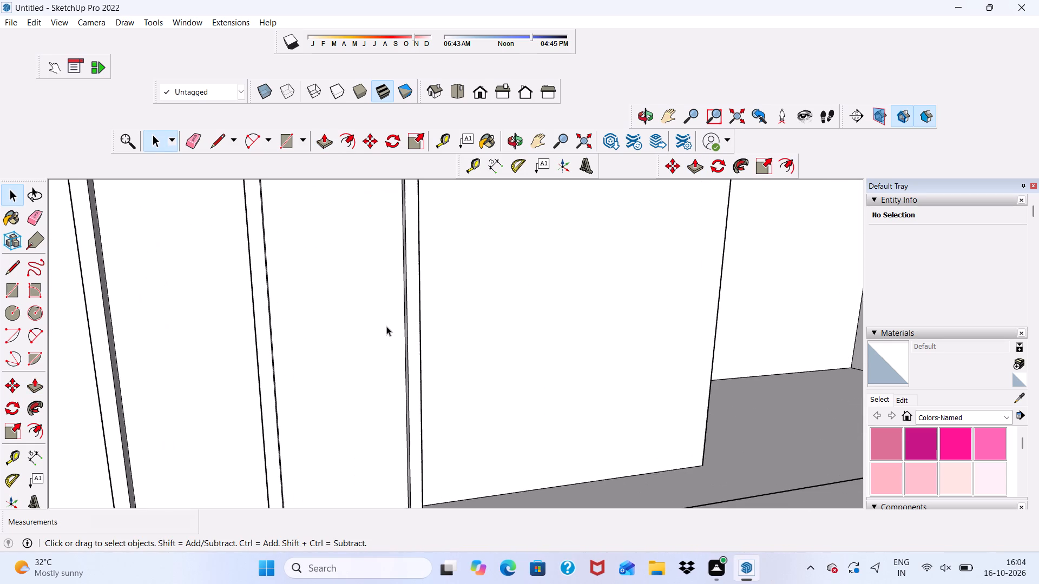
scroll(385, 326, down, 2)
scroll(286, 331, up, 1)
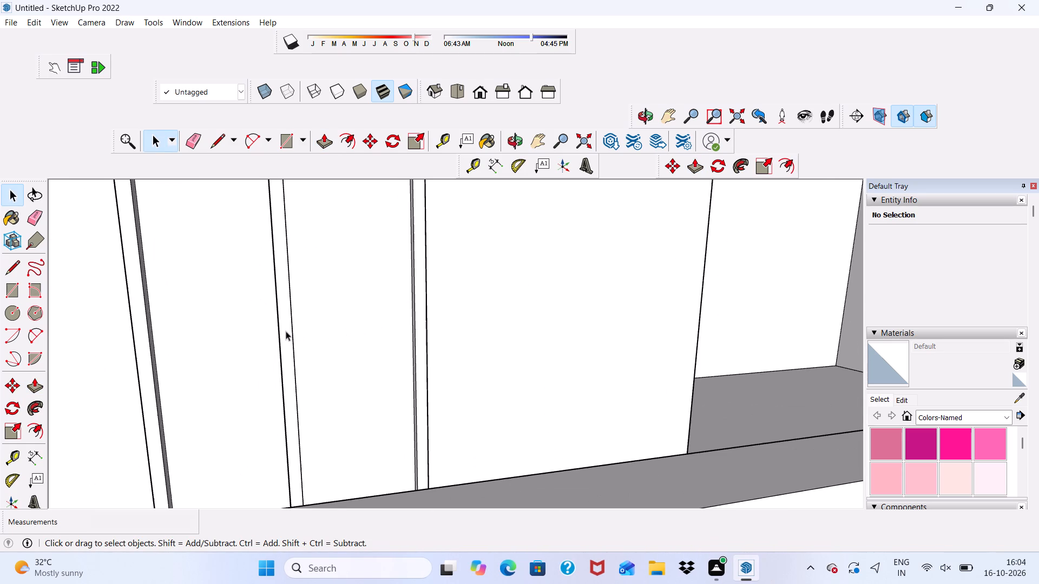
scroll(323, 354, down, 7)
middle_drag(310, 348, 305, 307)
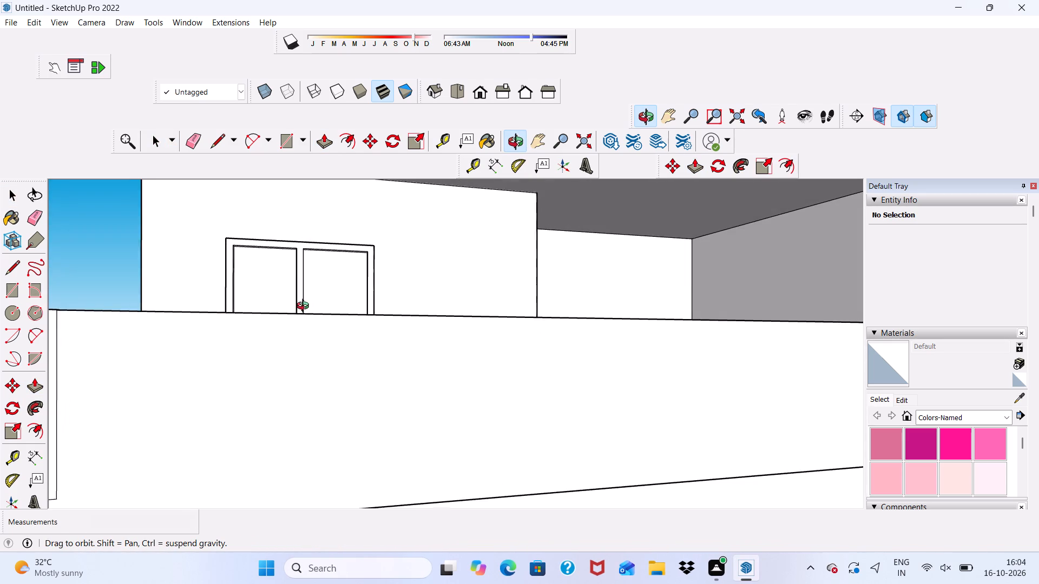
middle_drag(305, 307, 268, 295)
scroll(268, 292, down, 14)
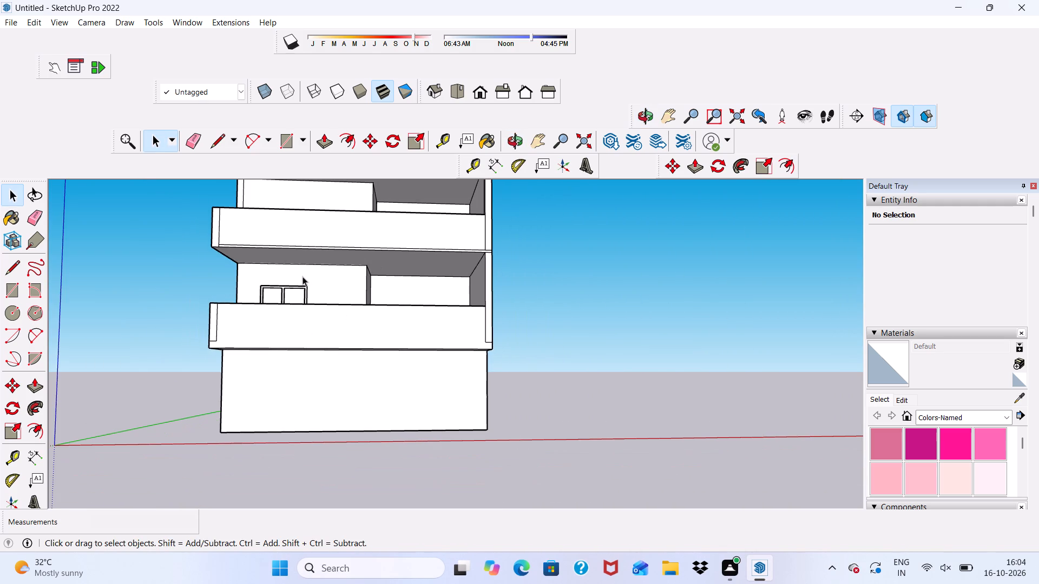
scroll(280, 194, up, 9)
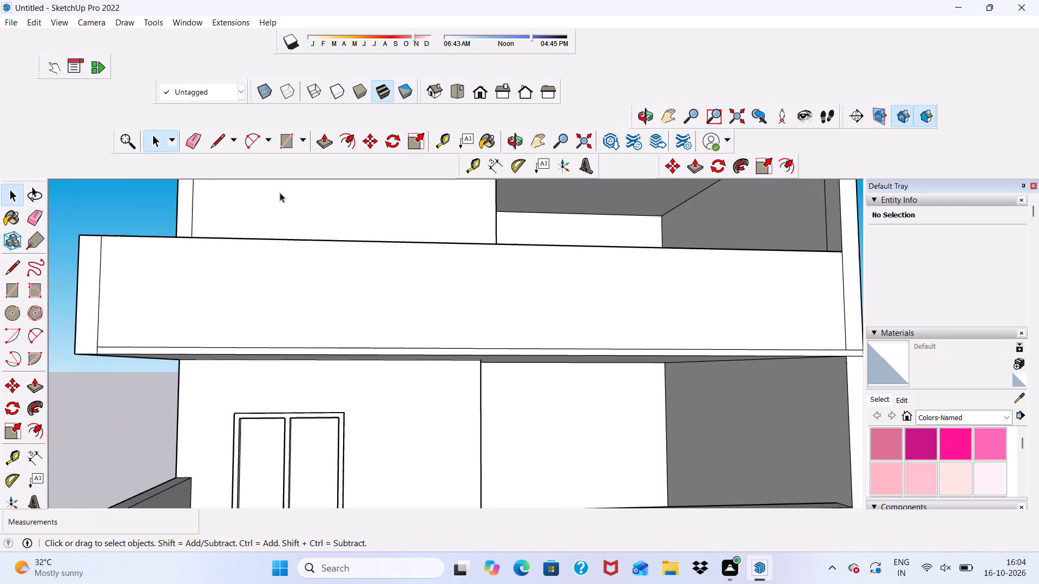
middle_drag(280, 193, 285, 260)
click(288, 145)
scroll(218, 251, up, 4)
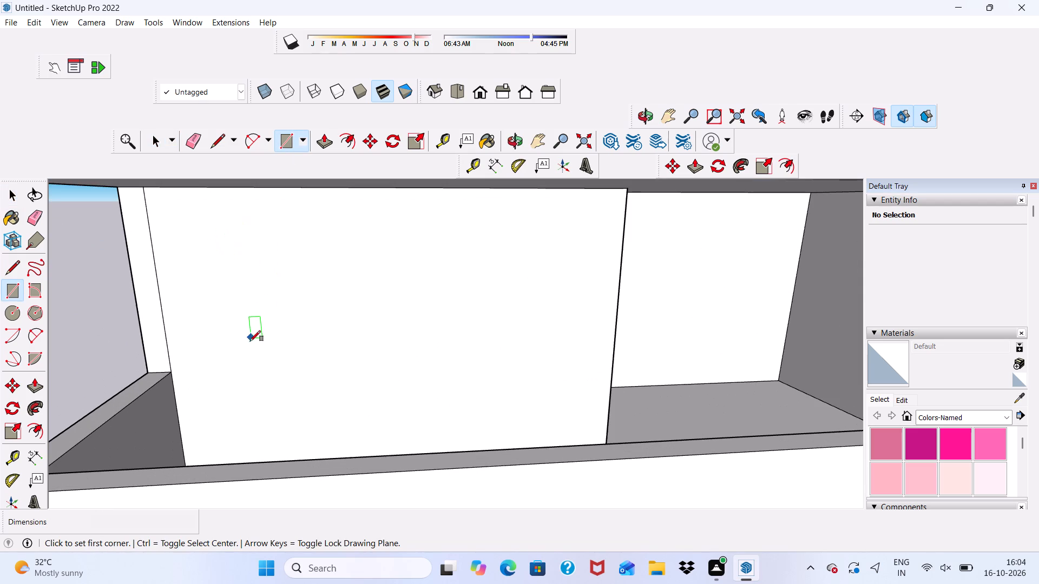
scroll(241, 310, down, 1)
middle_drag(244, 326, 240, 350)
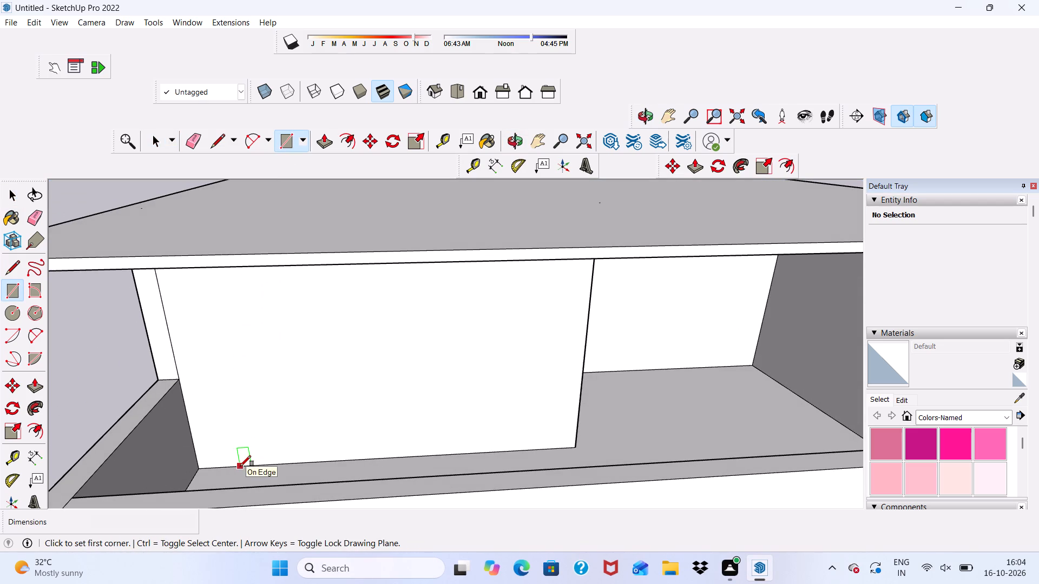
click(240, 466)
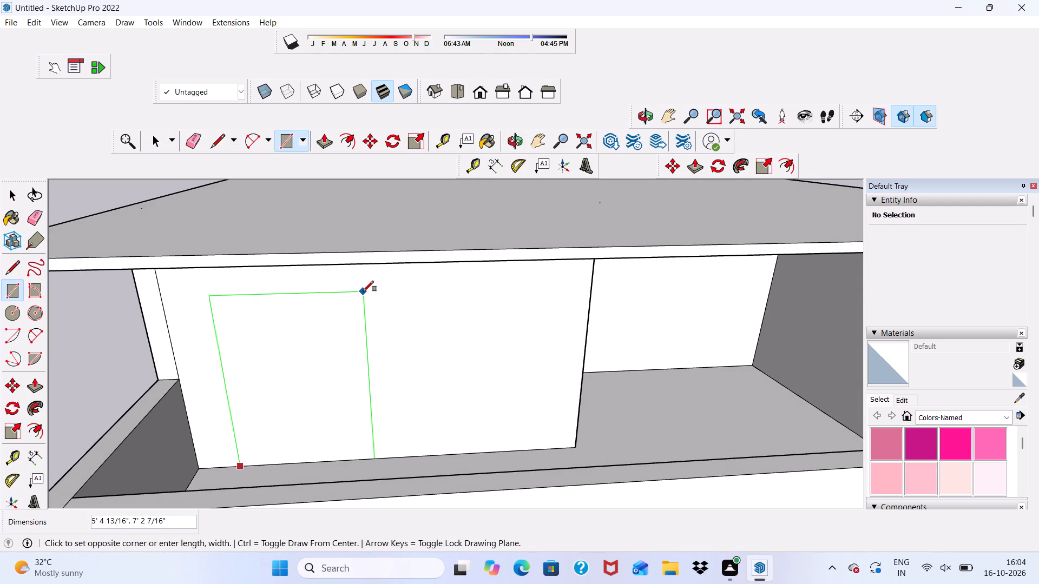
text(5'',)
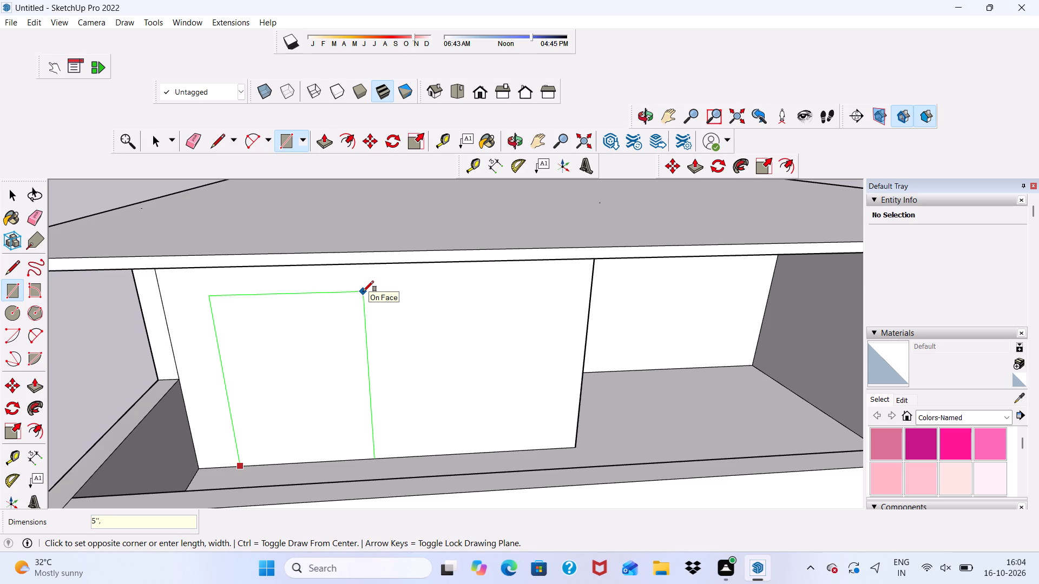
text(7')
key(Return)
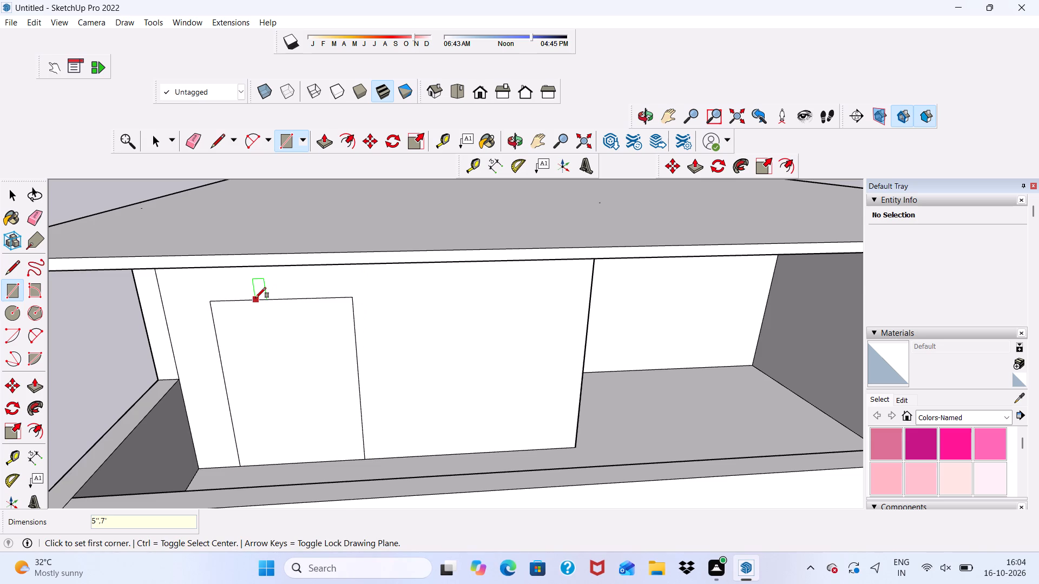
key(space)
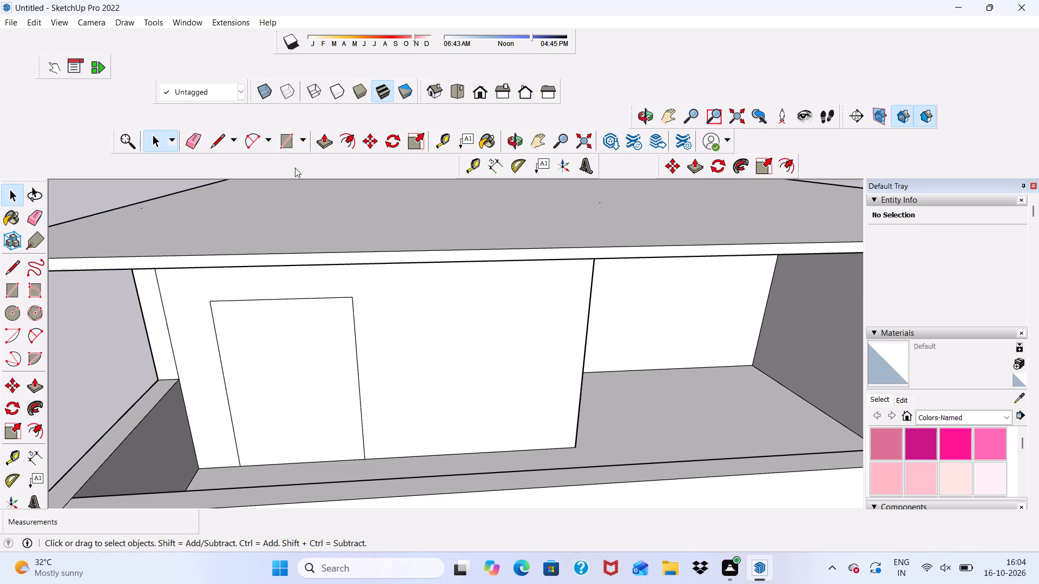
Offset the new door rectangle's edges 3" outward to outline its frame.
click(349, 139)
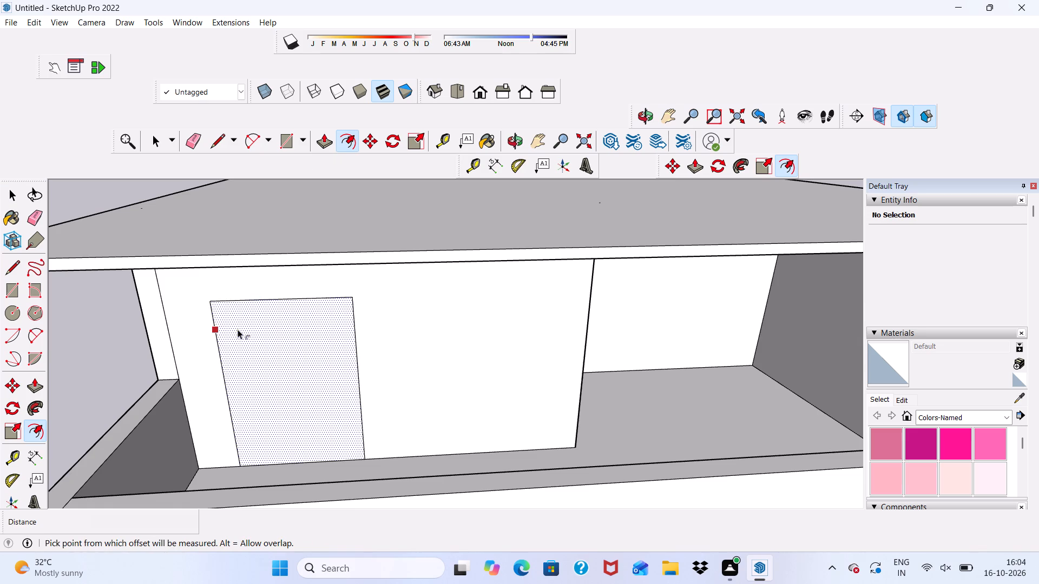
click(238, 329)
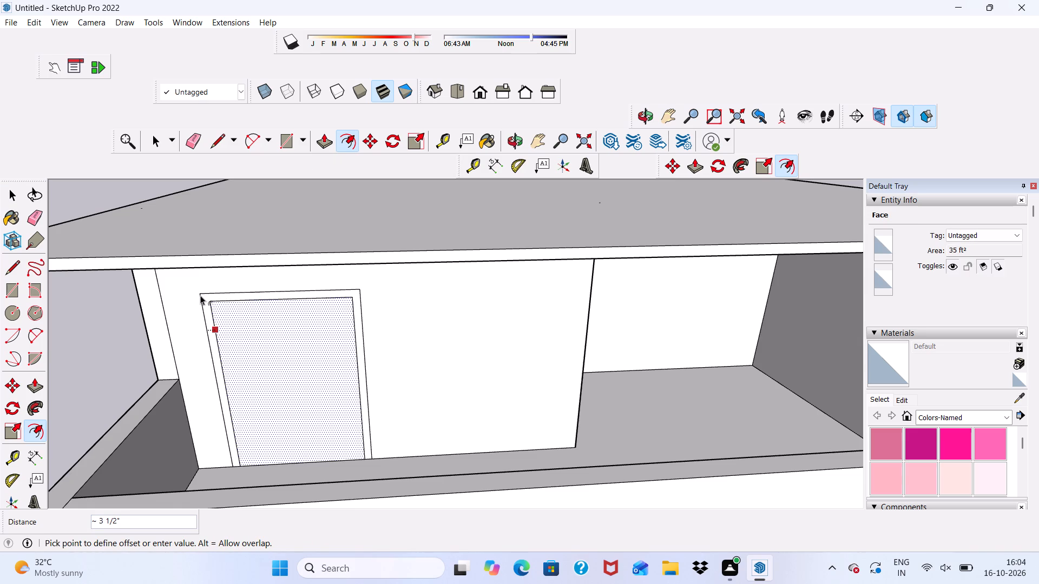
key(3)
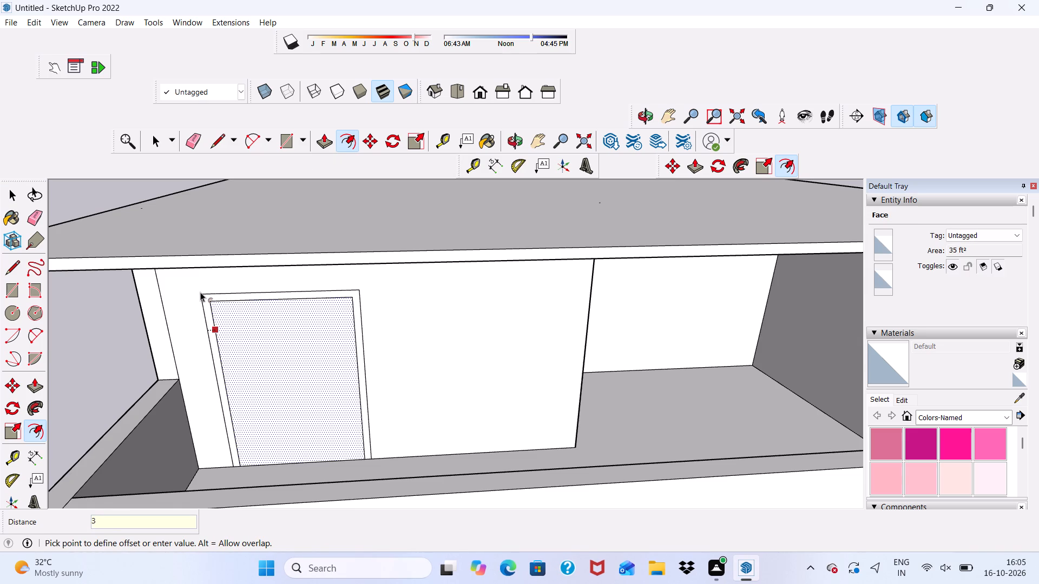
key(shift+quotedbl)
key(Return)
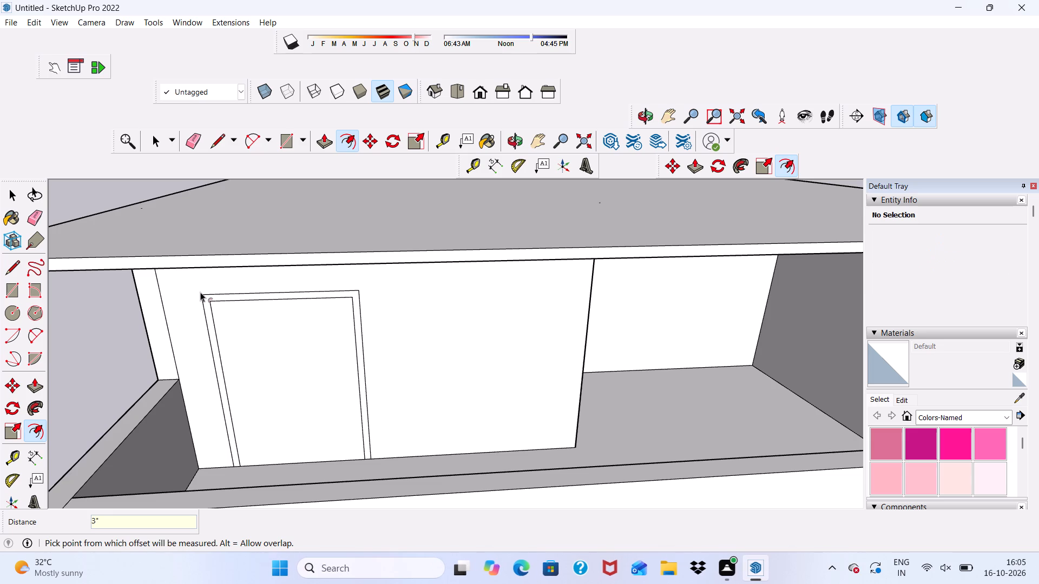
Place a vertical guide 2' 4" inside the door opening, measured from the frame's right inner edge.
click(444, 142)
scroll(270, 465, up, 4)
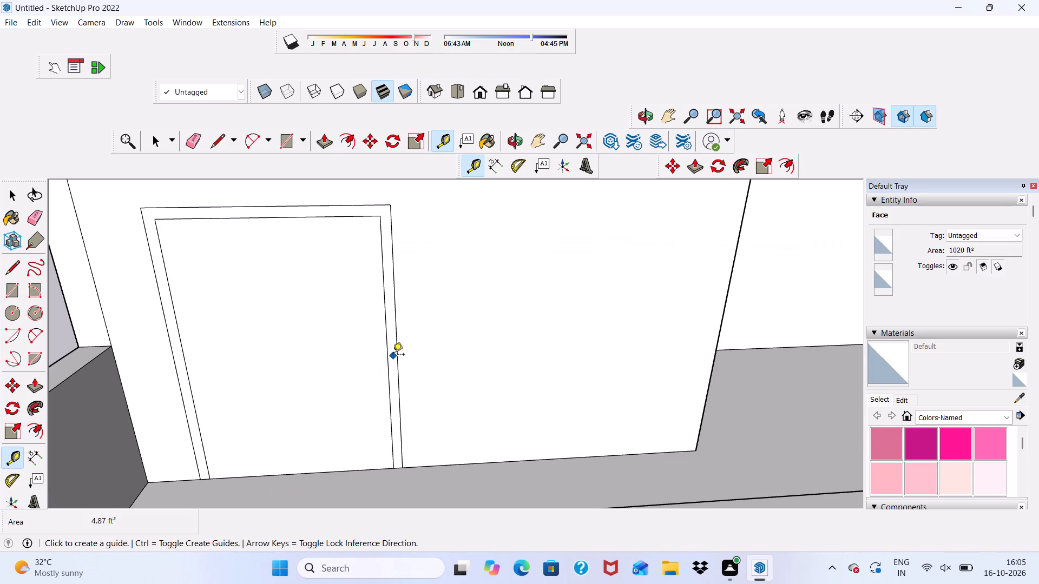
click(390, 332)
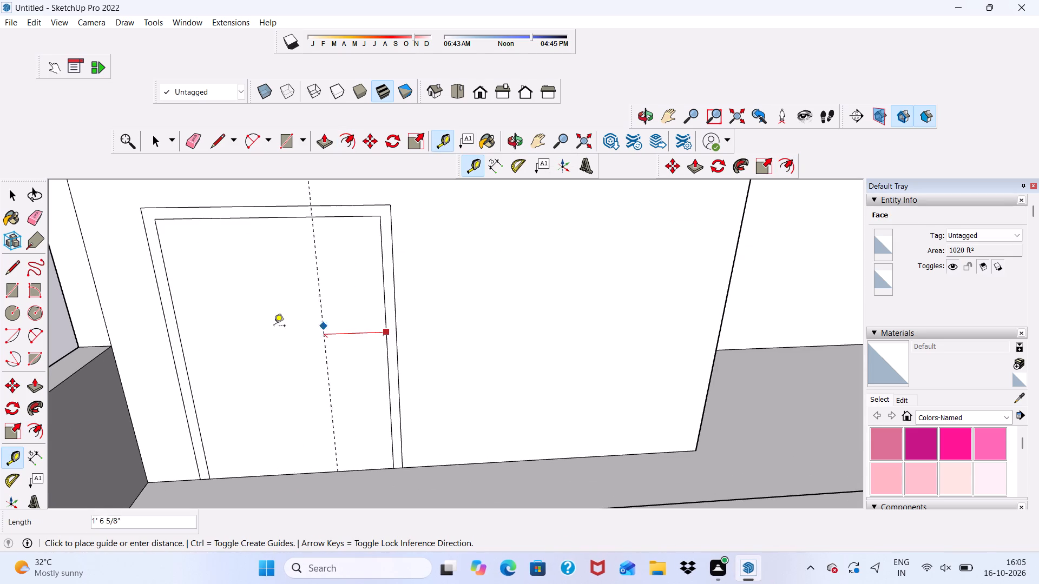
scroll(299, 317, down, 1)
middle_drag(299, 317, 314, 278)
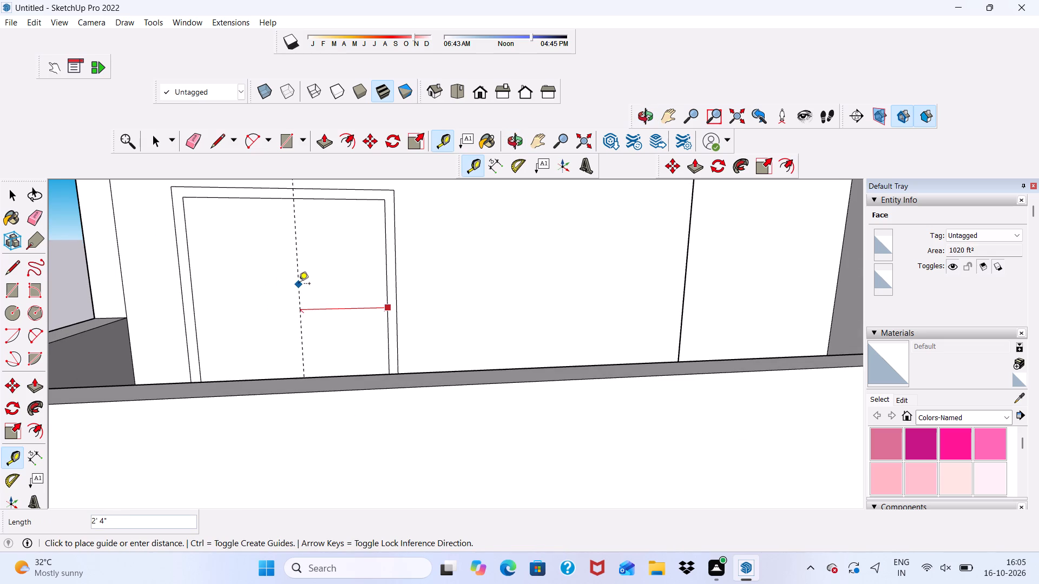
click(299, 284)
Place a second vertical guide 3" to the left of the first for the door's centre mullion.
click(298, 285)
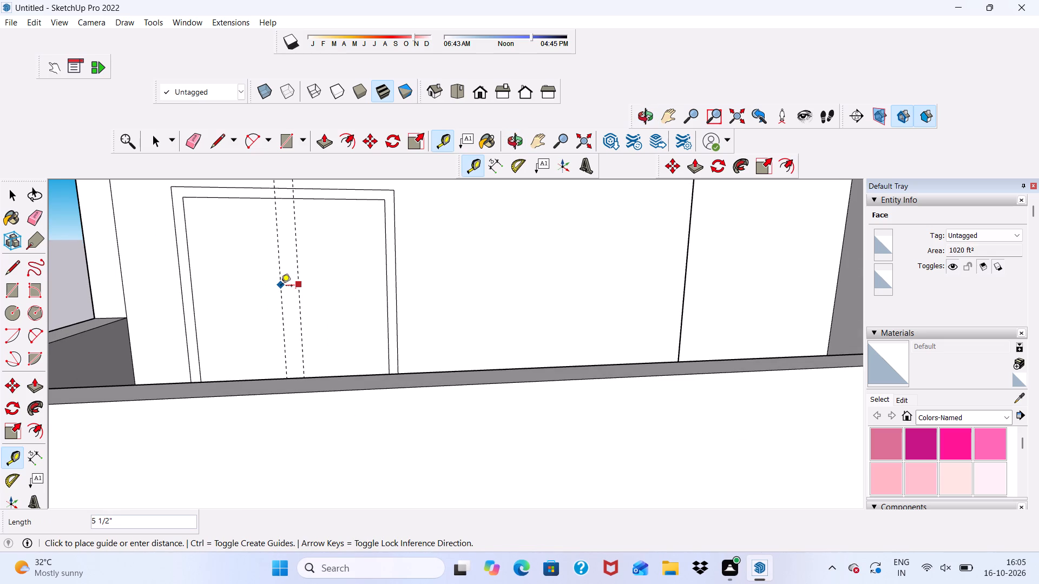
key(3)
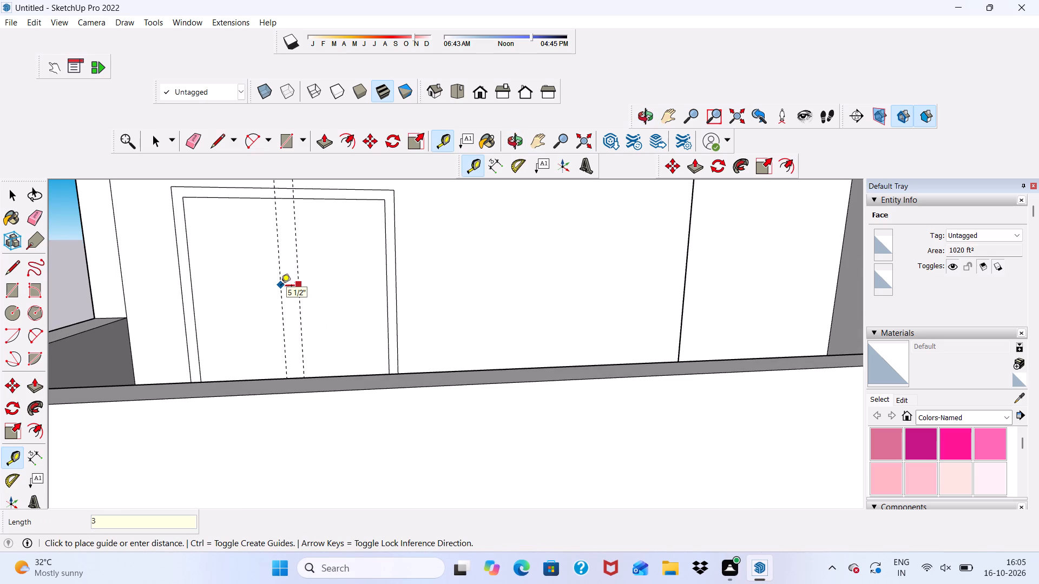
key(shift+quotedbl)
key(Return)
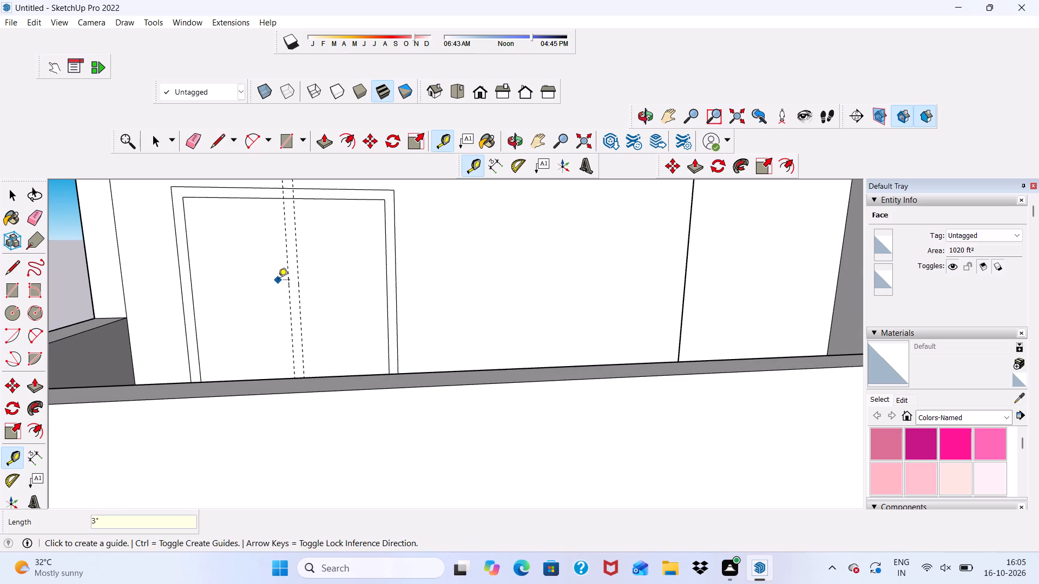
Draw a 7' 3" line along the right-hand guide, from the frame's outer top edge to the floor edge.
click(222, 138)
scroll(200, 160, down, 2)
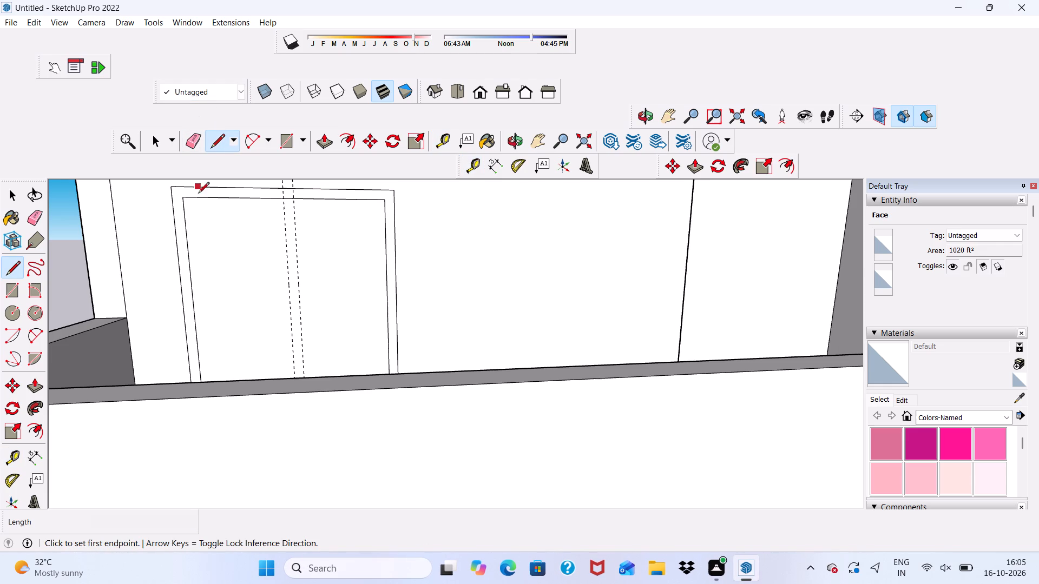
scroll(198, 194, down, 2)
middle_drag(310, 301, 301, 331)
scroll(285, 245, up, 2)
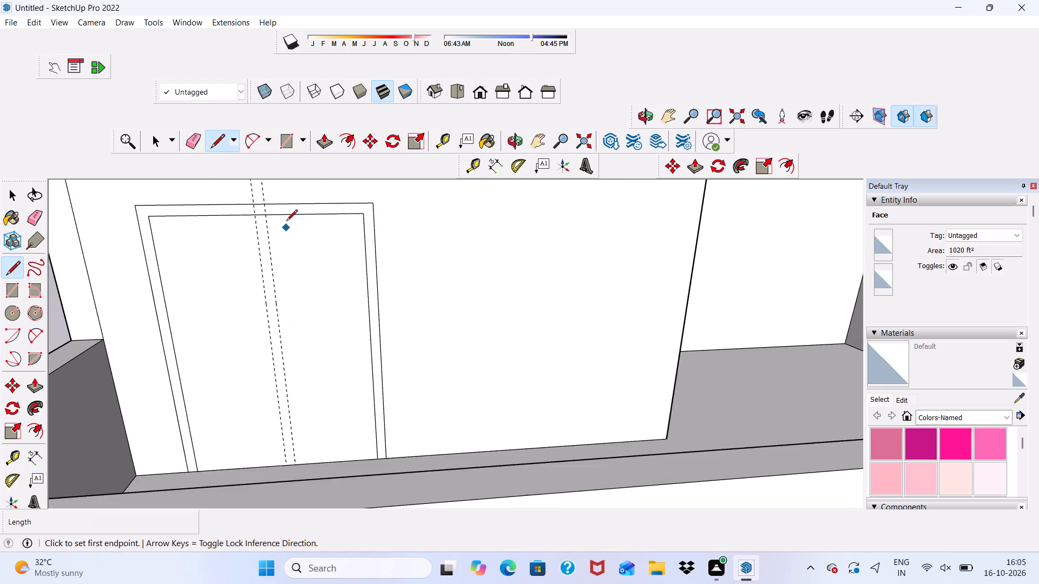
scroll(286, 222, up, 3)
click(261, 202)
scroll(260, 260, down, 7)
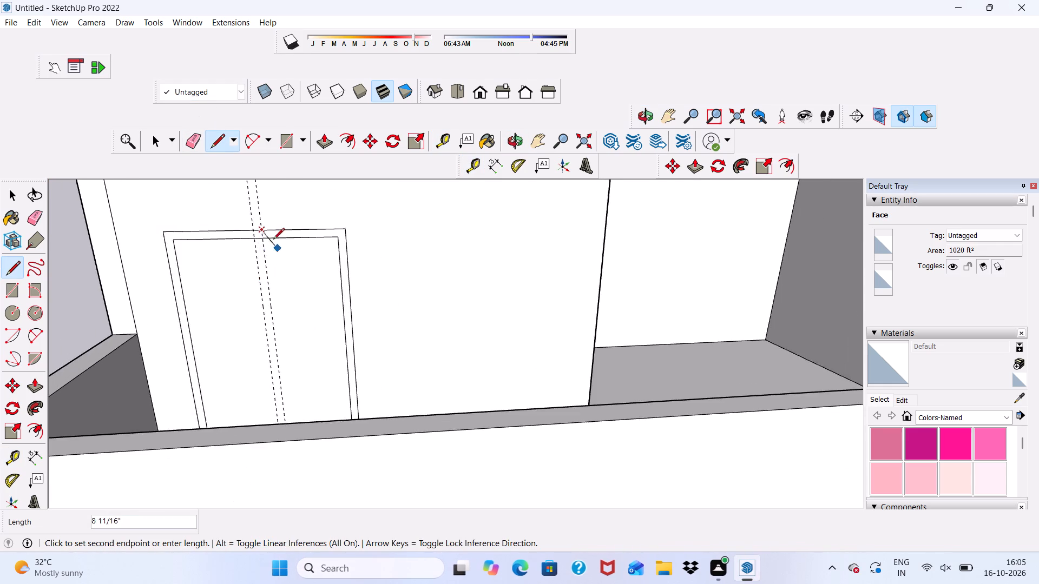
scroll(273, 240, down, 3)
middle_drag(285, 315, 295, 375)
scroll(295, 375, up, 13)
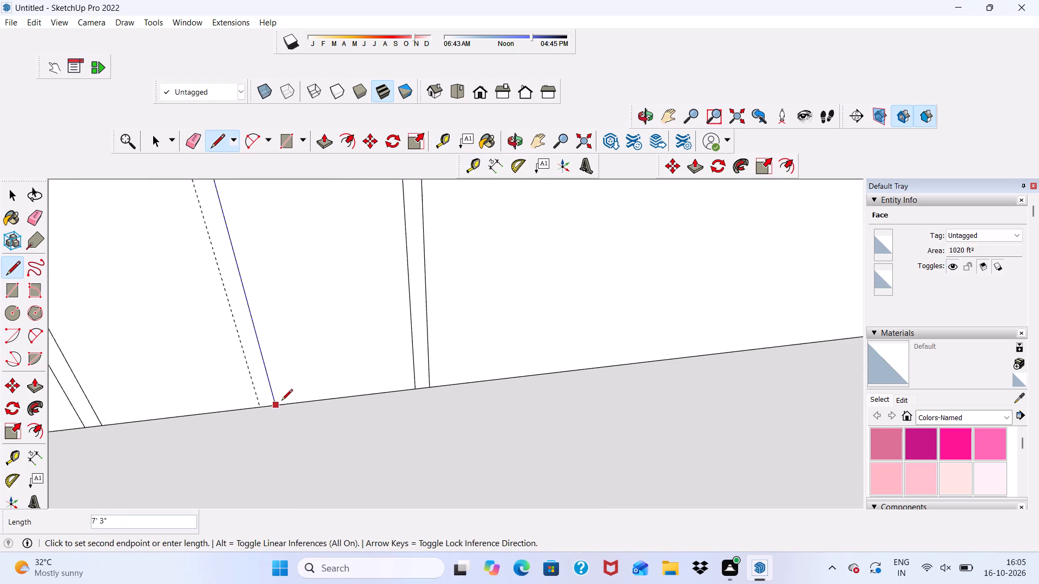
scroll(281, 401, up, 2)
click(271, 410)
Draw a 7' 3" line along the left-hand guide, from the floor edge to the frame's outer top edge.
scroll(256, 374, down, 3)
scroll(246, 403, up, 2)
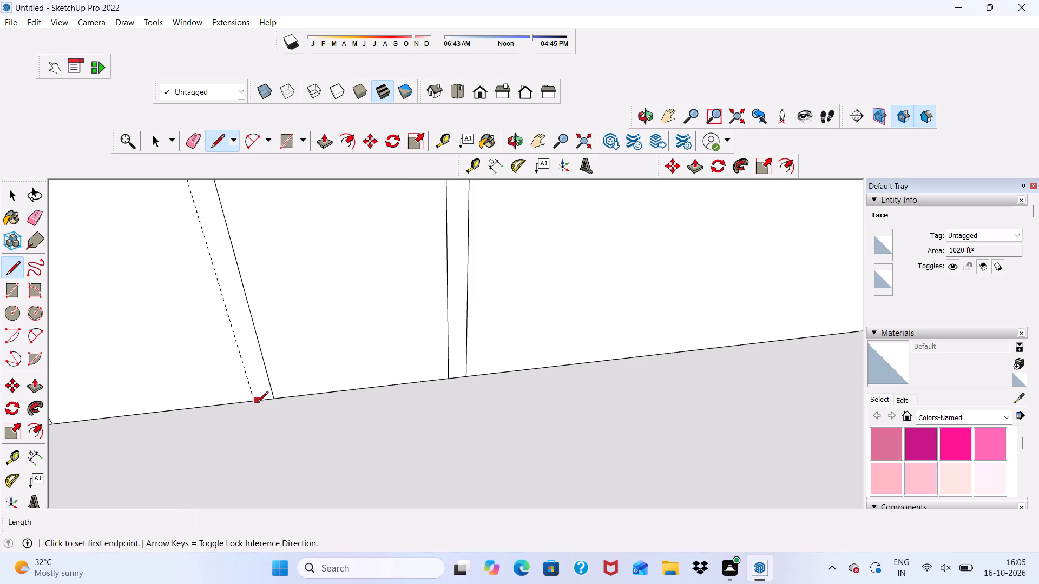
scroll(257, 403, up, 4)
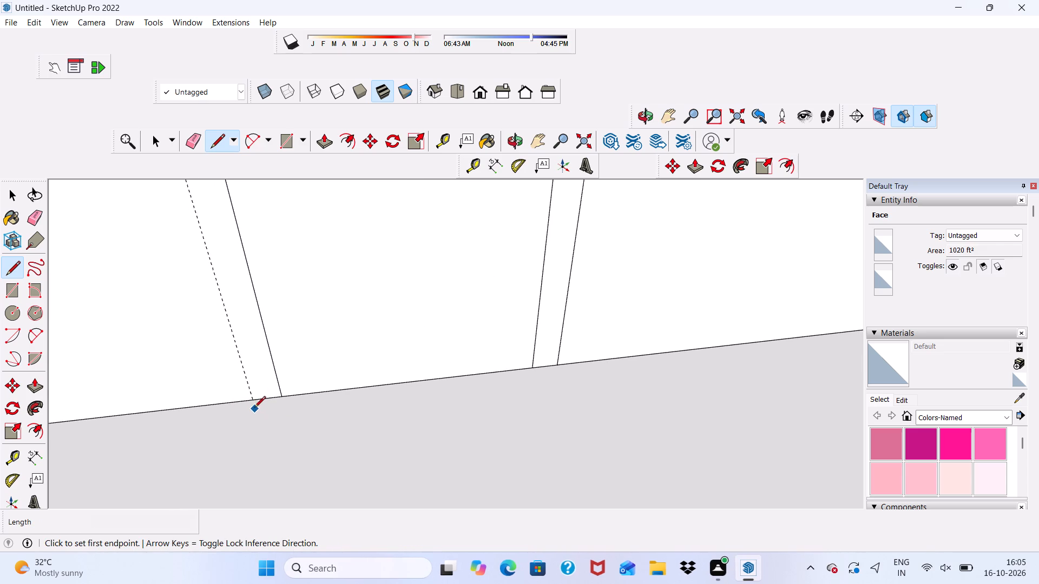
click(253, 397)
scroll(226, 321, down, 9)
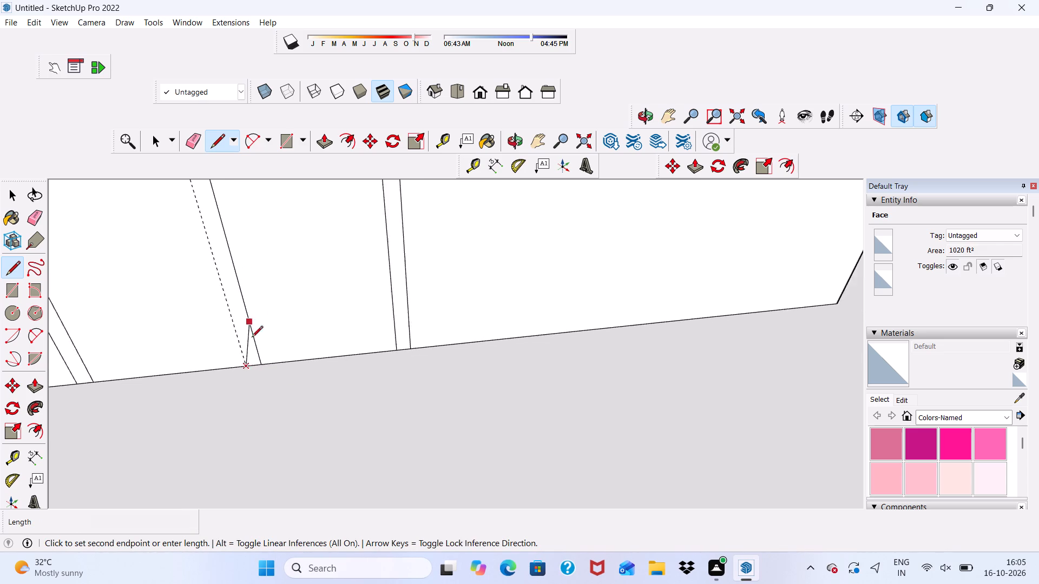
scroll(252, 338, down, 12)
scroll(227, 228, up, 8)
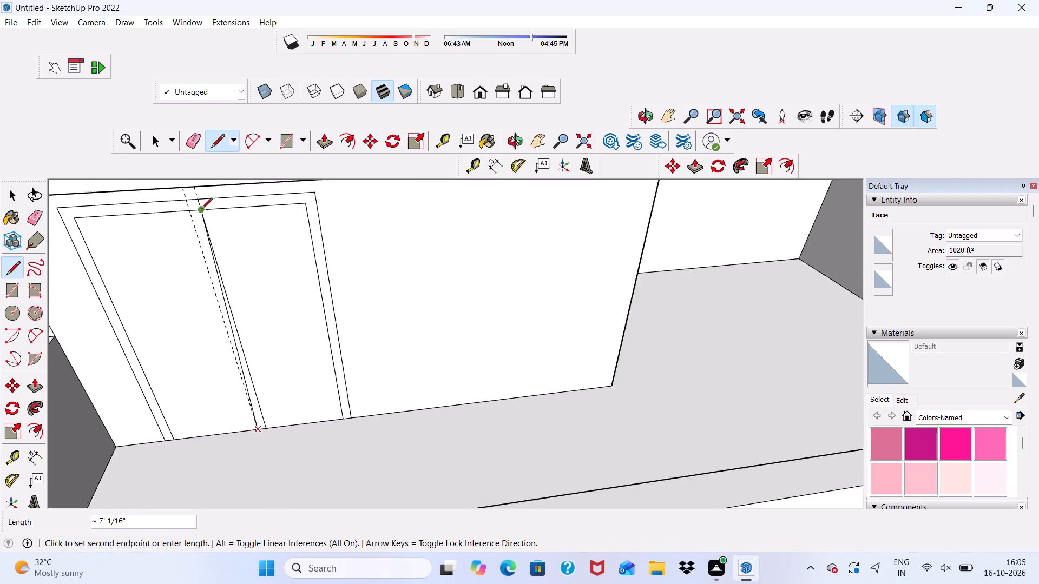
scroll(201, 210, up, 6)
click(183, 193)
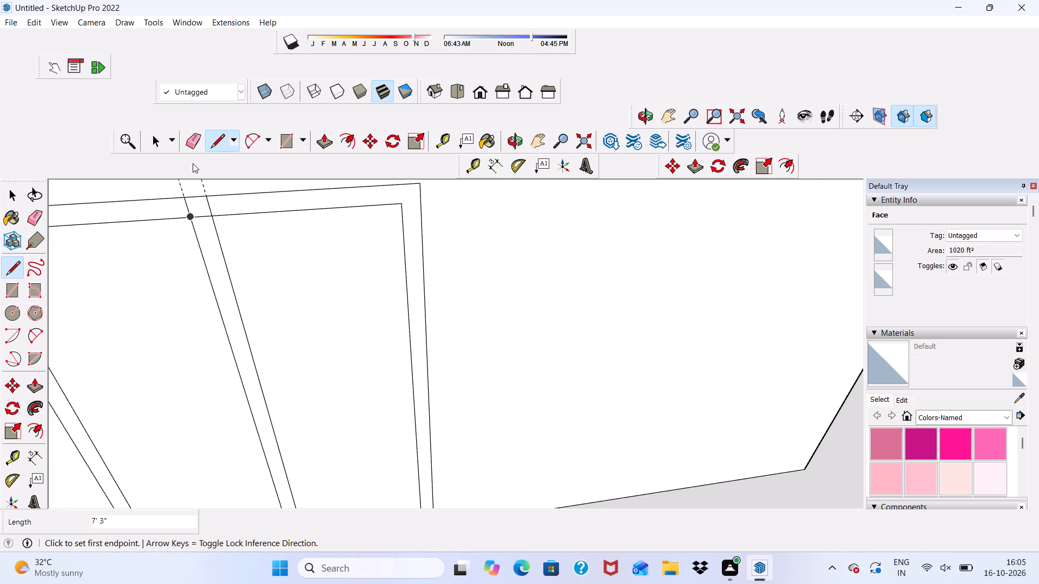
Erase both guides, the mullion line stubs crossing the frame head and the short edge between them, merging mullion and frame.
click(190, 140)
scroll(187, 187, down, 2)
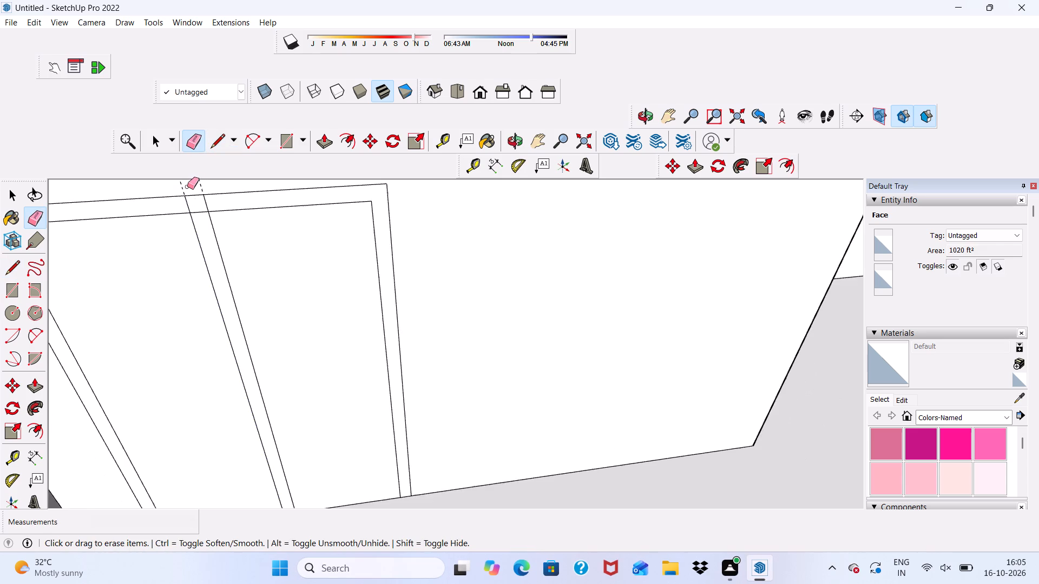
scroll(187, 187, down, 1)
scroll(187, 187, up, 1)
scroll(187, 187, down, 10)
scroll(200, 214, up, 12)
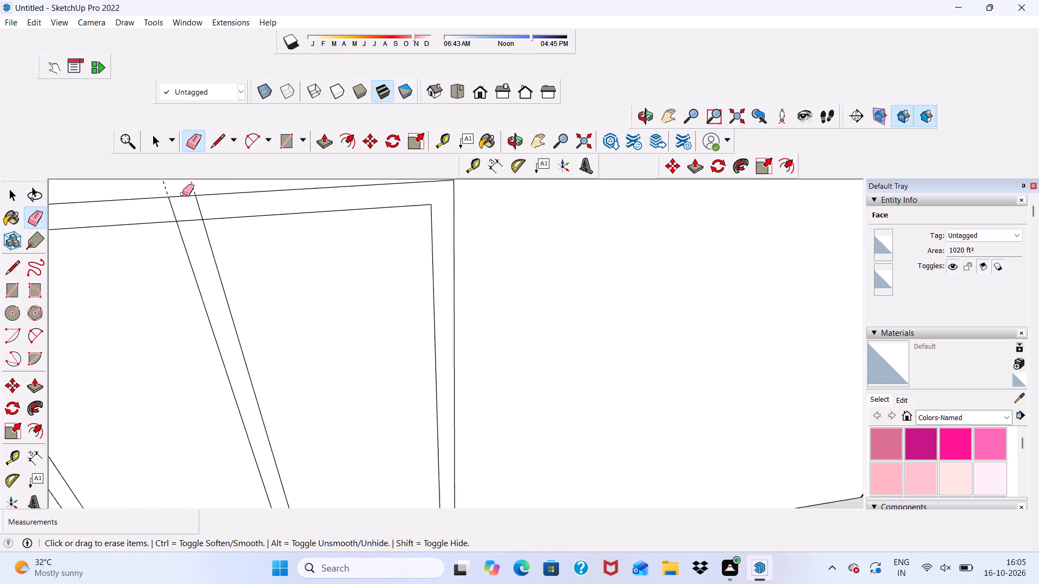
scroll(182, 194, up, 2)
drag(162, 182, 173, 183)
drag(195, 183, 201, 183)
drag(194, 186, 185, 188)
drag(167, 206, 203, 208)
drag(190, 218, 190, 224)
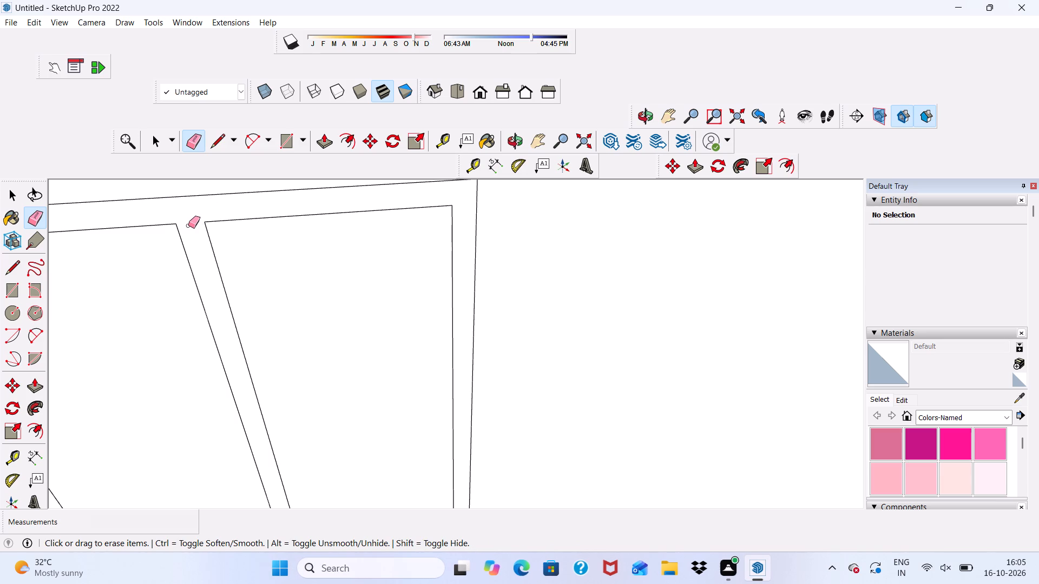
key(space)
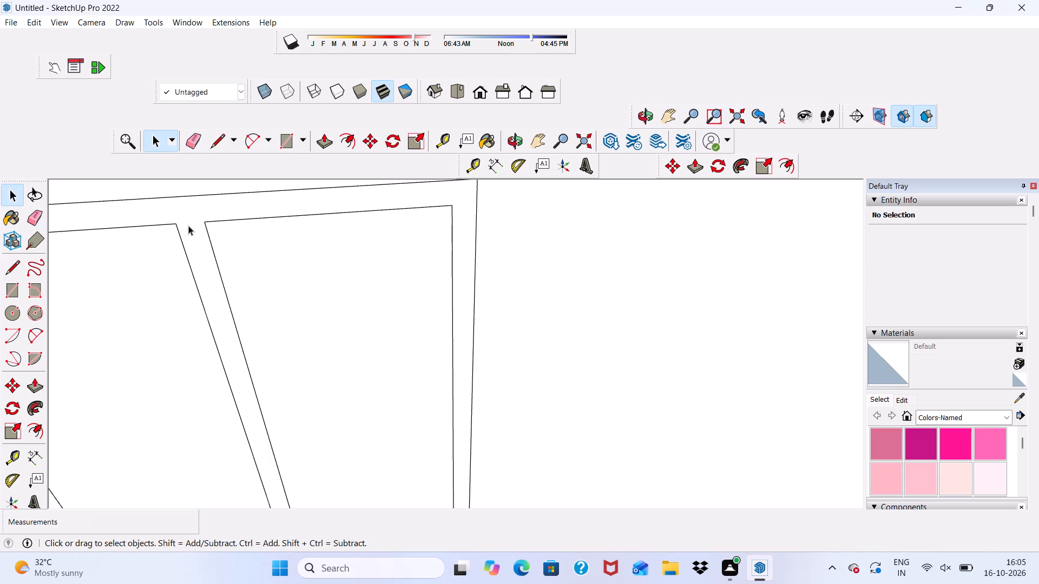
Push/Pull the merged door frame and mullion face outward by 3".
scroll(186, 224, down, 5)
scroll(187, 269, down, 1)
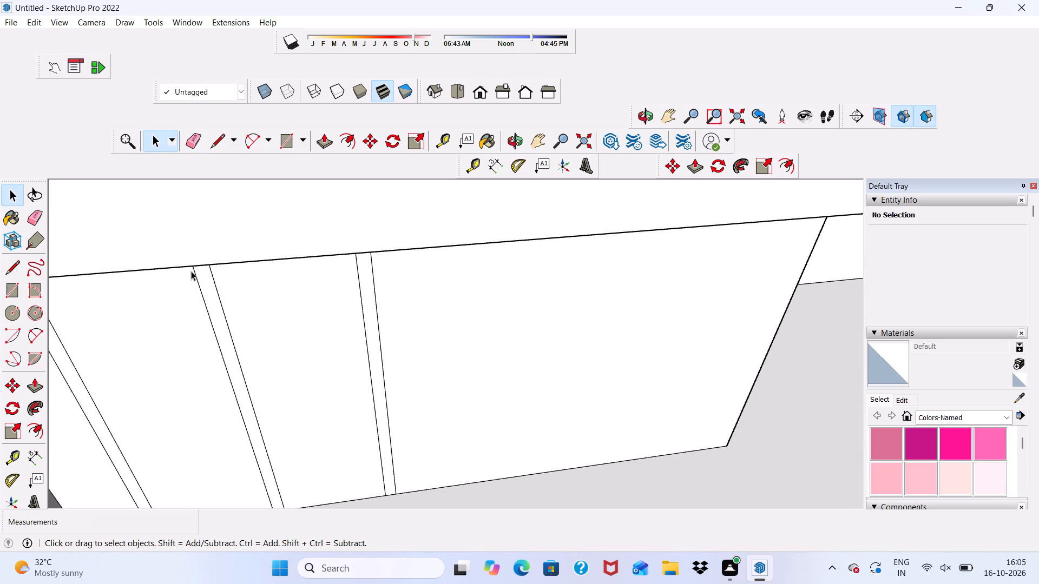
scroll(193, 275, down, 1)
middle_drag(194, 275, 183, 221)
scroll(245, 278, up, 10)
click(203, 274)
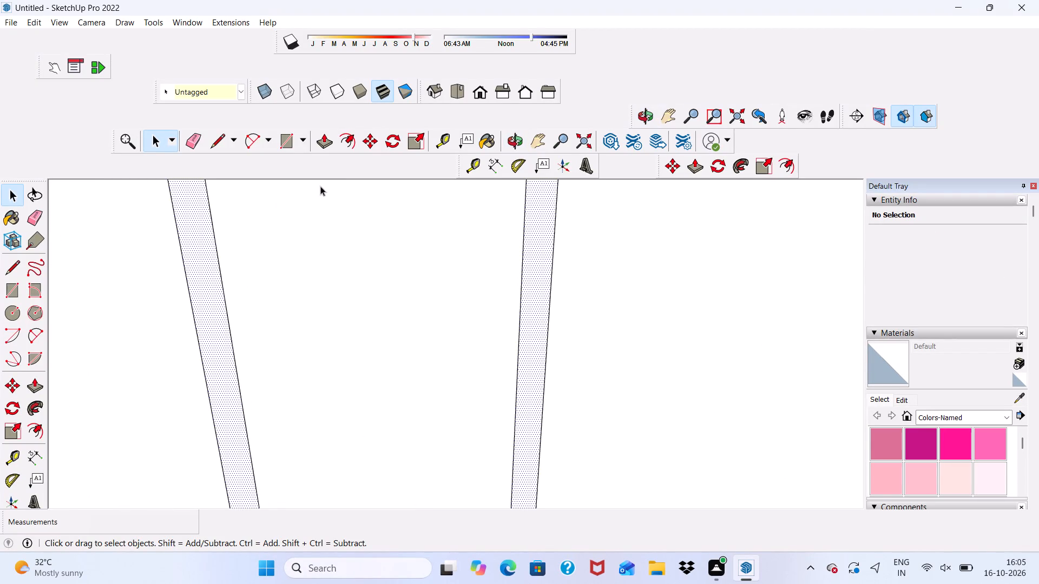
click(325, 141)
click(208, 293)
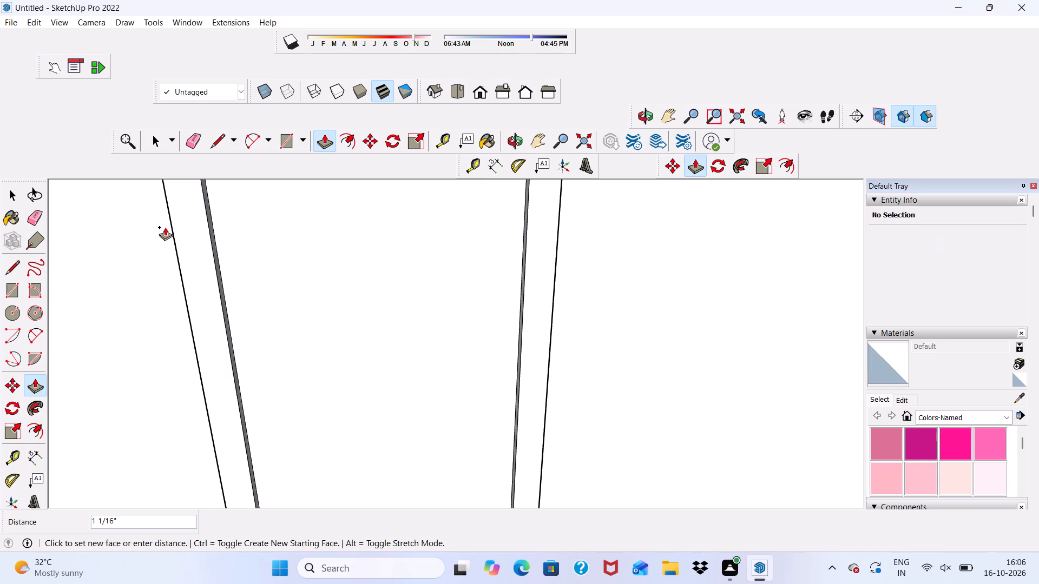
key(3)
key(shift+quotedbl)
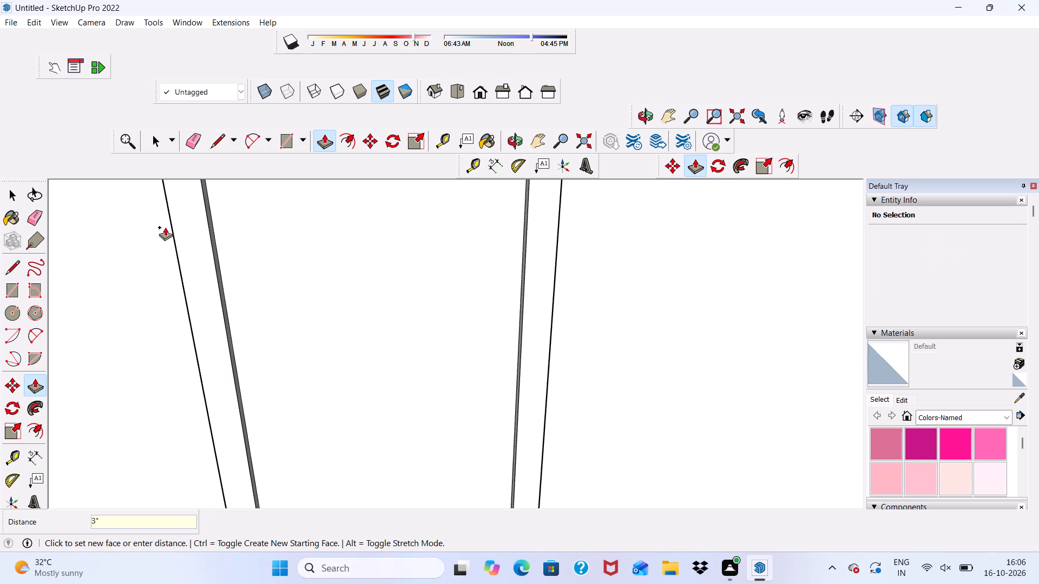
key(Return)
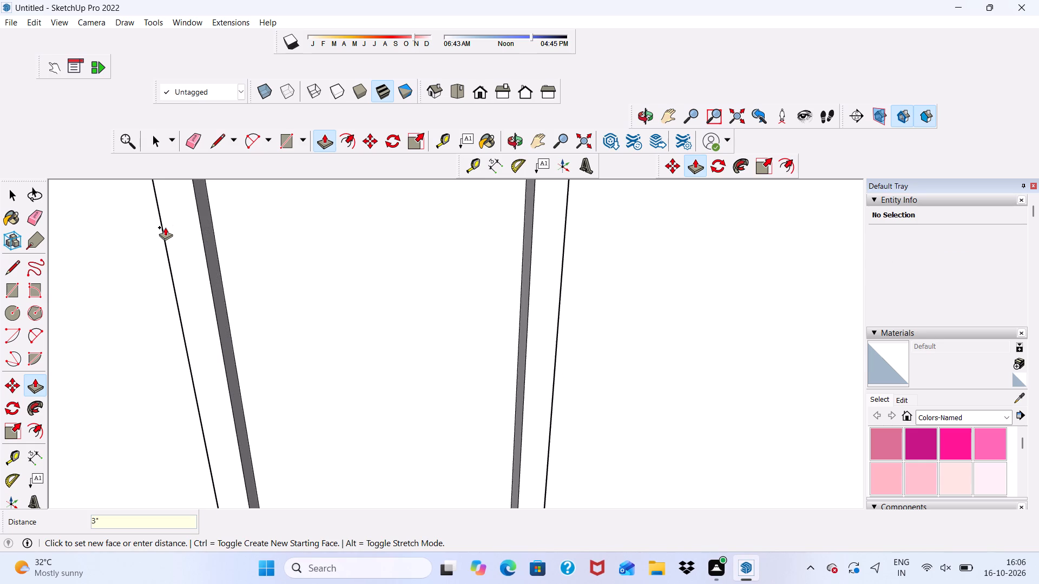
key(space)
Erase the leftover vertical line on the top storey's front wall, between the wall's outer edge and the door.
scroll(165, 227, down, 11)
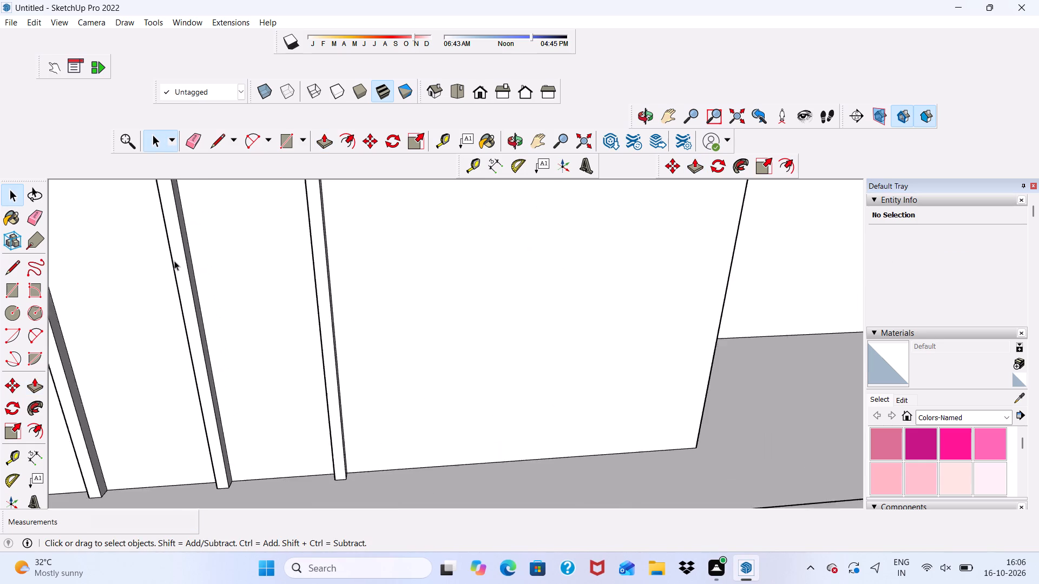
scroll(174, 261, down, 7)
middle_drag(200, 275, 235, 210)
scroll(236, 209, up, 1)
scroll(236, 209, down, 9)
middle_drag(281, 288, 189, 287)
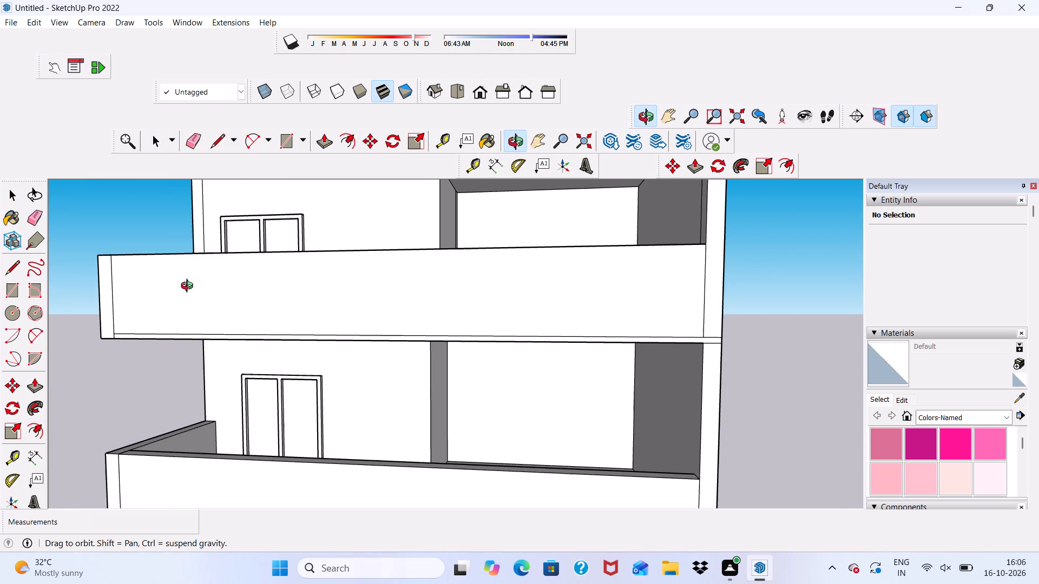
middle_drag(189, 287, 247, 294)
scroll(253, 280, up, 1)
scroll(251, 260, down, 11)
middle_drag(306, 280, 355, 303)
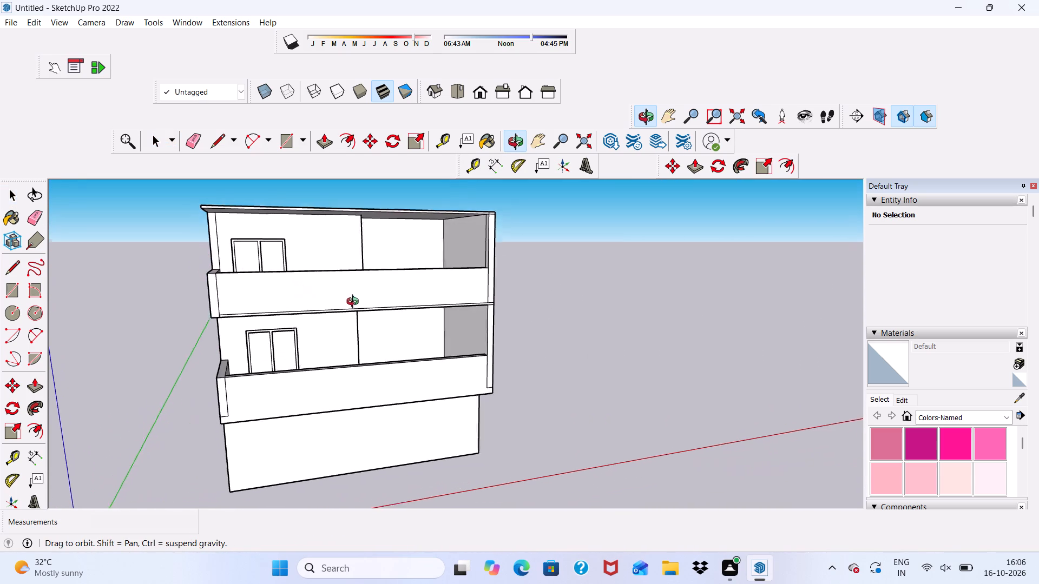
middle_drag(355, 303, 348, 316)
scroll(198, 187, up, 2)
click(193, 141)
scroll(227, 308, up, 4)
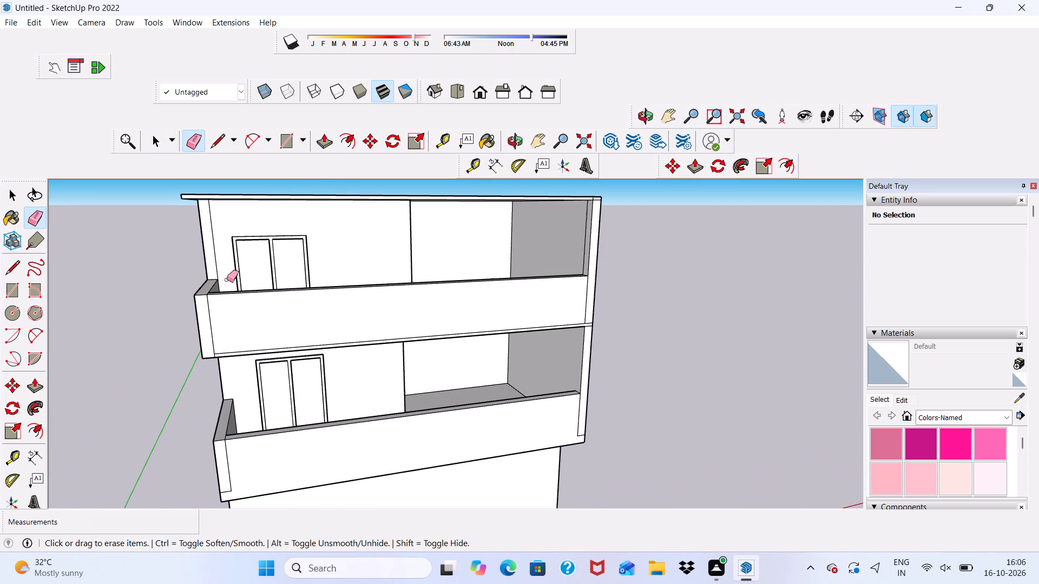
click(215, 241)
In front view, erase the vertical seam at the upper balcony parapet's left end and the horizontal line along its bottom.
scroll(213, 242, down, 3)
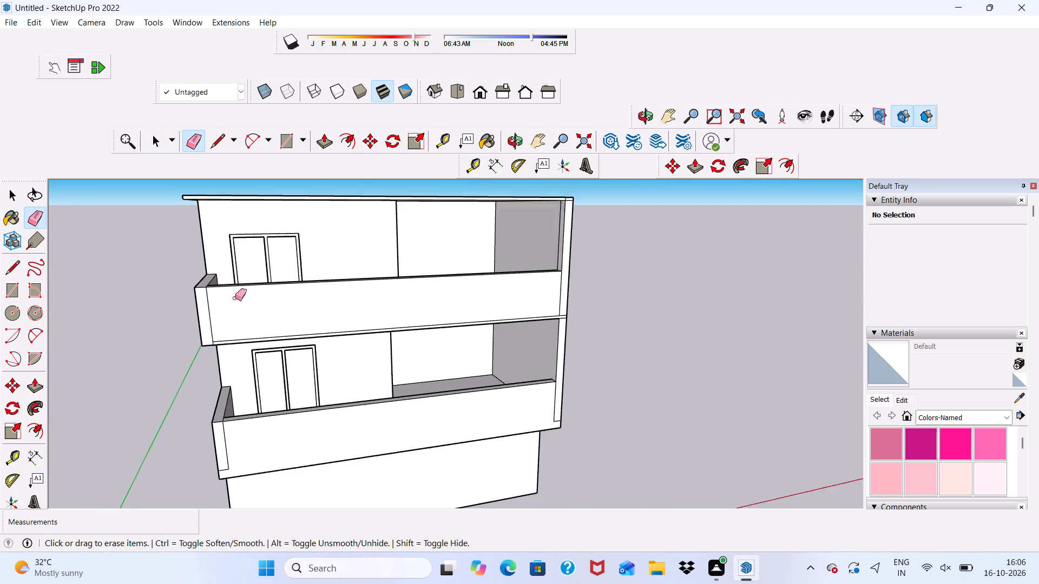
scroll(235, 298, down, 1)
middle_drag(247, 303, 178, 293)
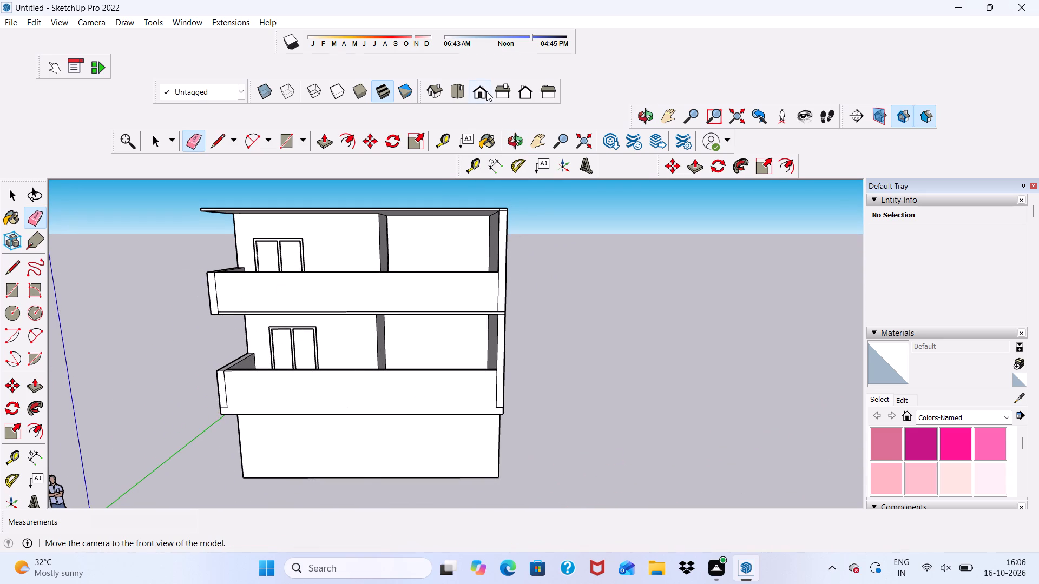
click(486, 91)
scroll(380, 288, up, 3)
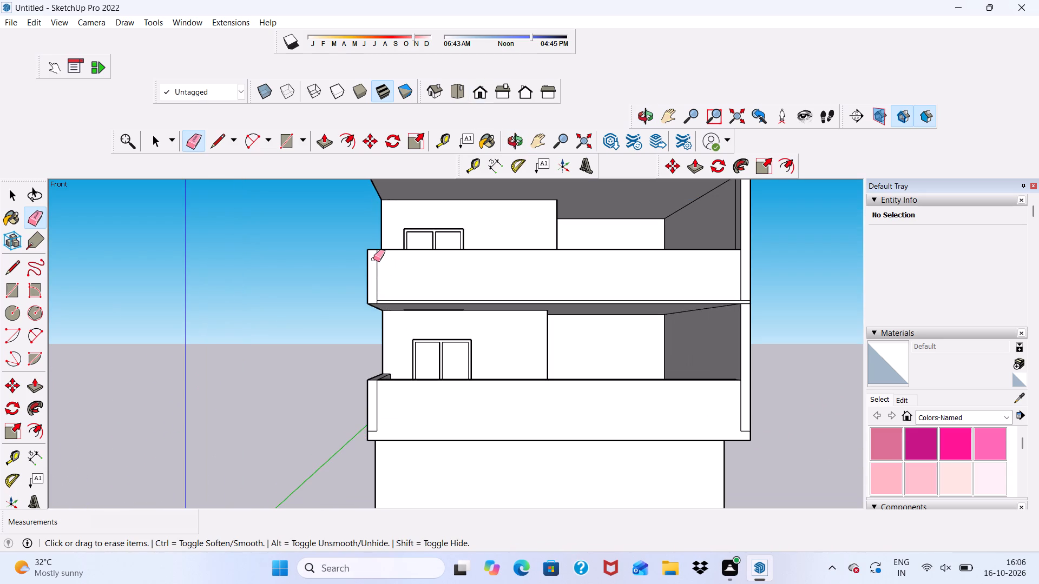
key(space)
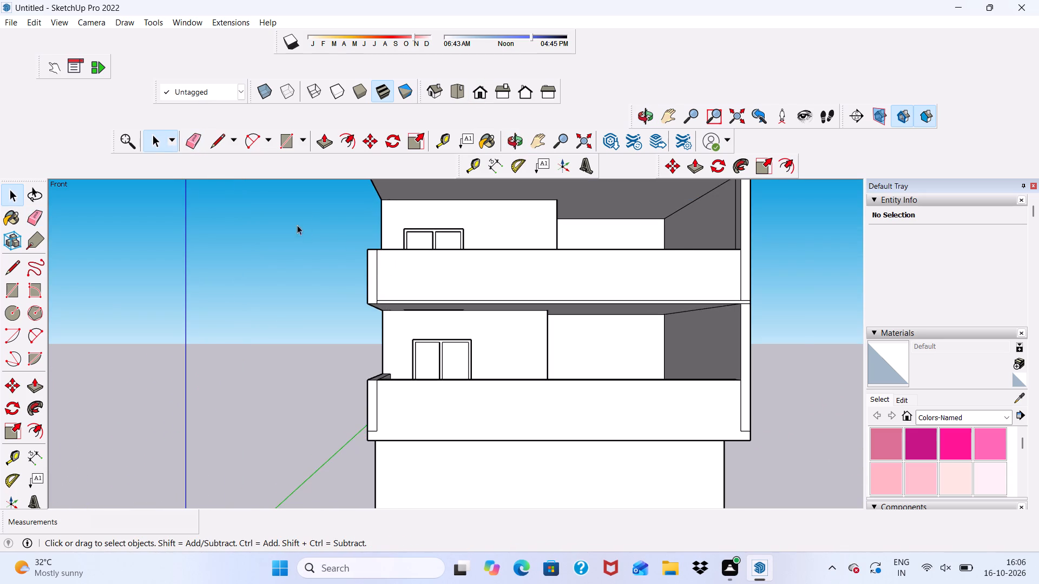
scroll(228, 185, up, 2)
click(196, 139)
scroll(373, 353, up, 1)
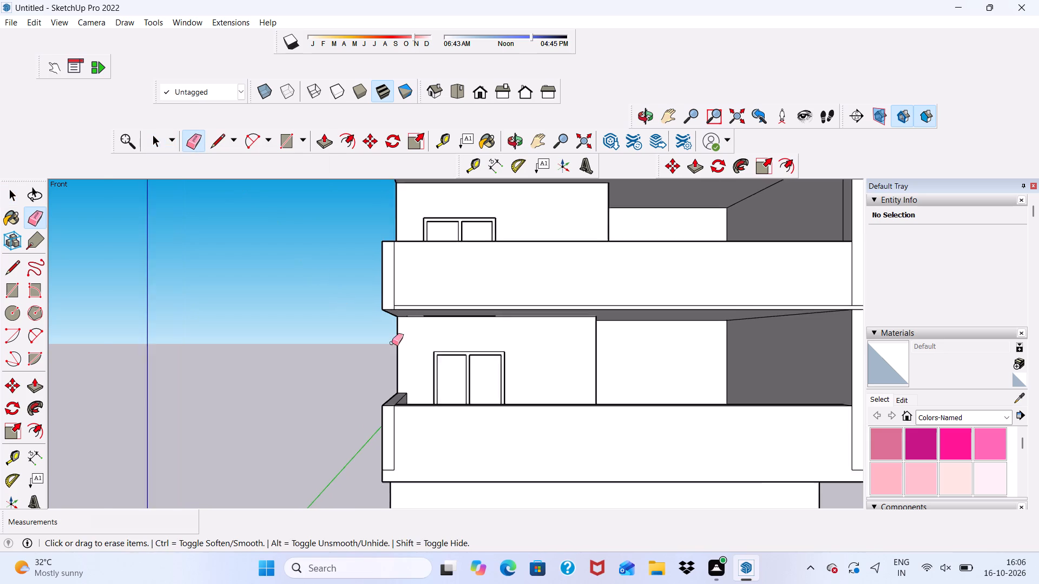
scroll(392, 343, up, 1)
scroll(412, 249, up, 1)
drag(392, 273, 390, 286)
click(390, 286)
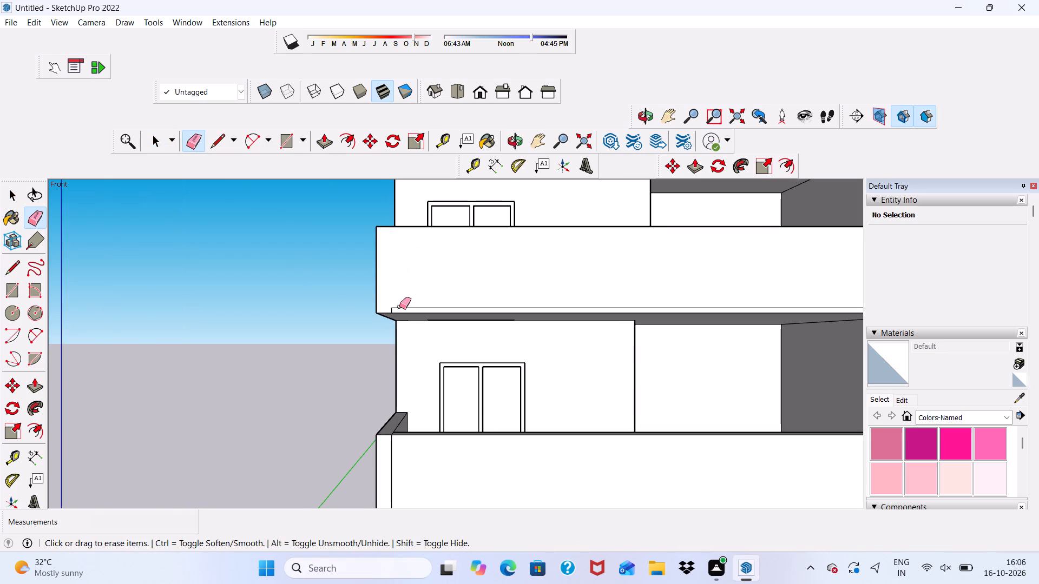
click(399, 307)
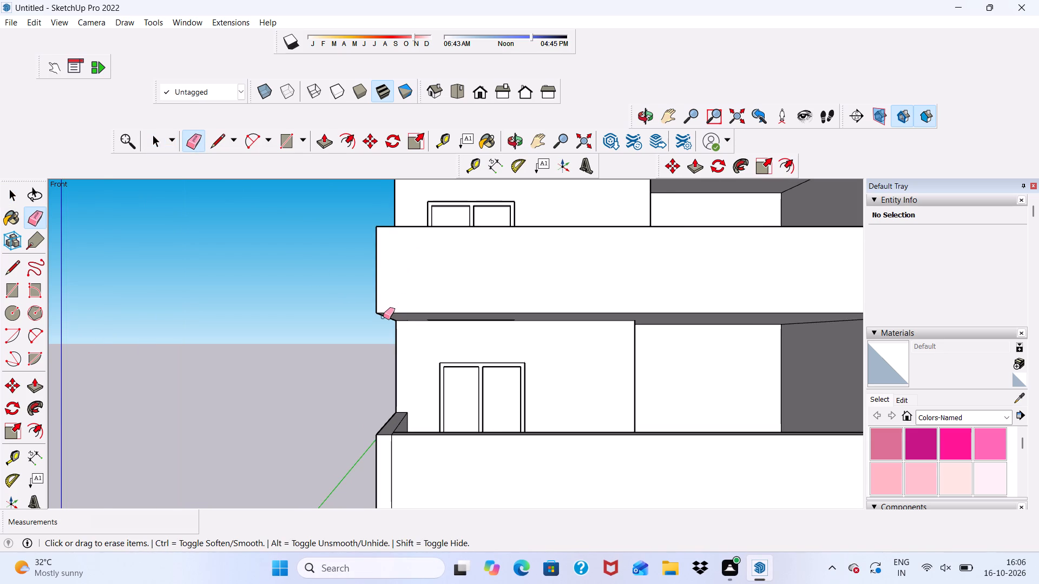
scroll(383, 316, up, 12)
drag(403, 316, 408, 314)
scroll(346, 286, down, 5)
scroll(262, 297, down, 5)
scroll(411, 331, up, 1)
scroll(453, 328, down, 1)
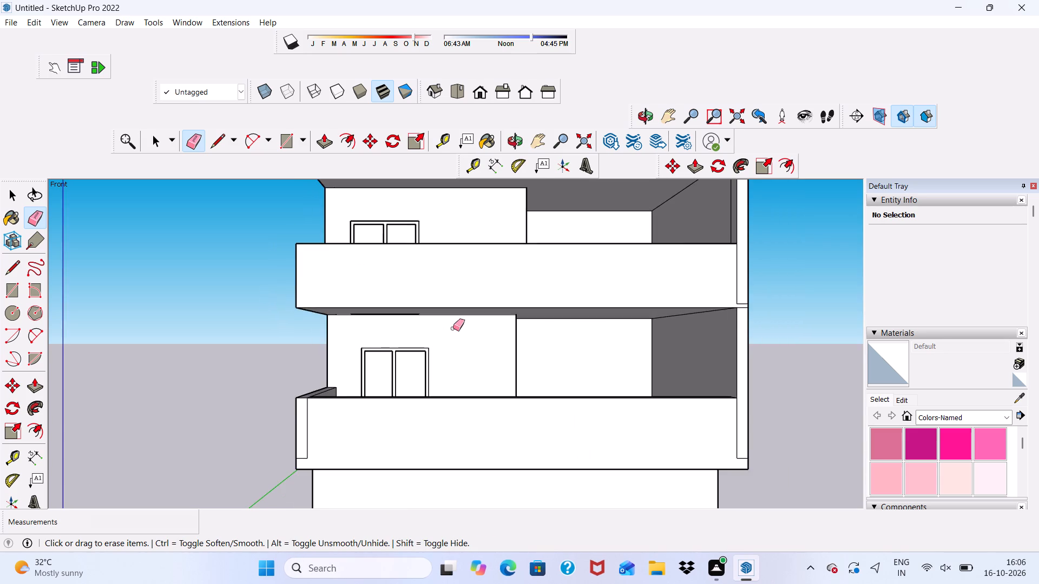
Erase the vertical seam and the short horizontal line at the lower balcony parapet's left end.
middle_drag(455, 337, 500, 370)
scroll(456, 349, down, 1)
scroll(498, 389, up, 1)
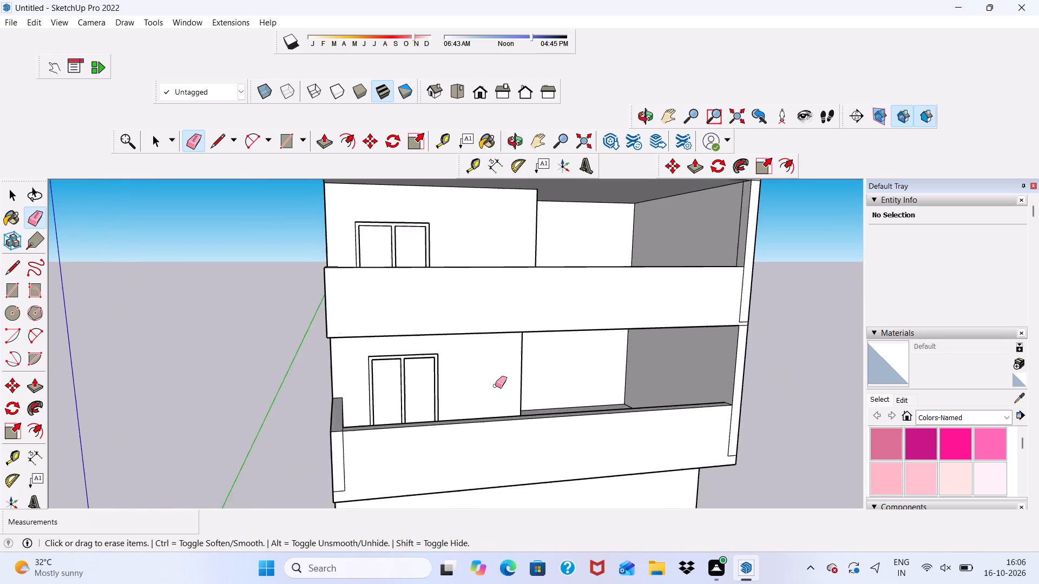
scroll(492, 368, down, 5)
scroll(418, 447, up, 11)
drag(393, 392, 393, 392)
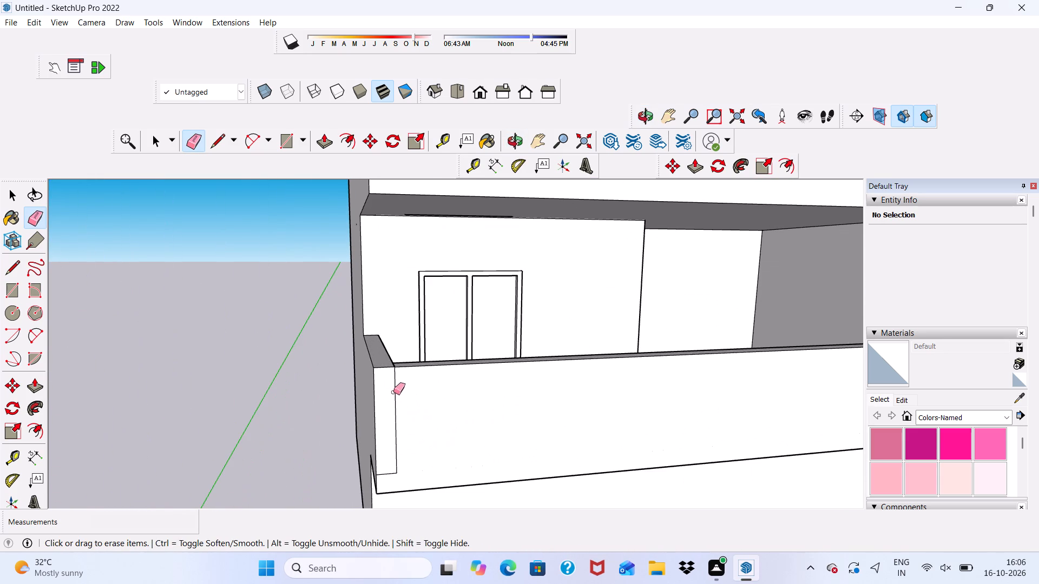
drag(393, 392, 404, 385)
scroll(382, 492, up, 3)
drag(390, 454, 391, 472)
click(391, 472)
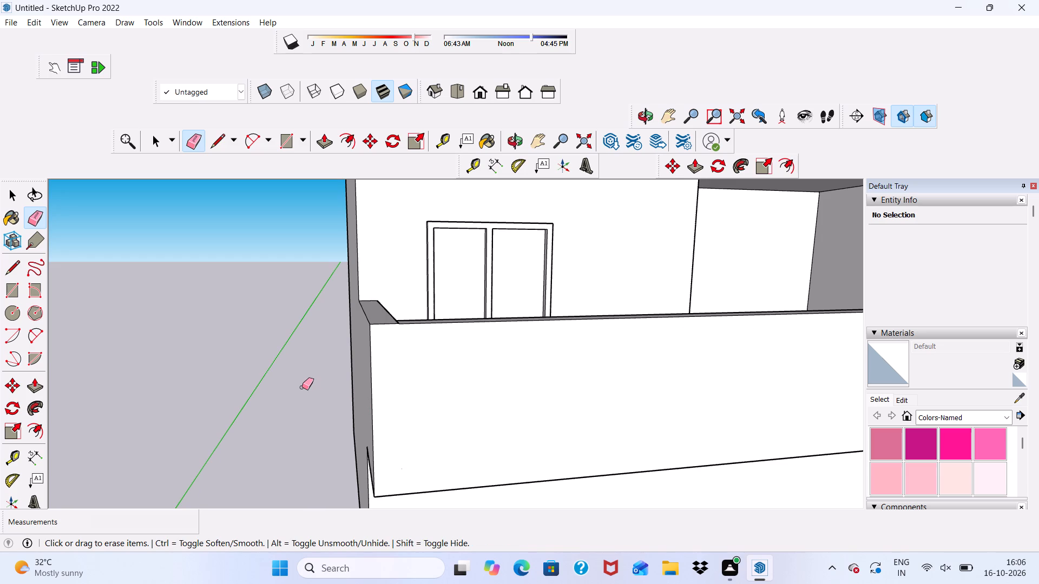
Erase the vertical seam and the short horizontal line at the lower balcony parapet's right end.
scroll(299, 387, down, 4)
scroll(387, 333, down, 5)
scroll(696, 417, up, 9)
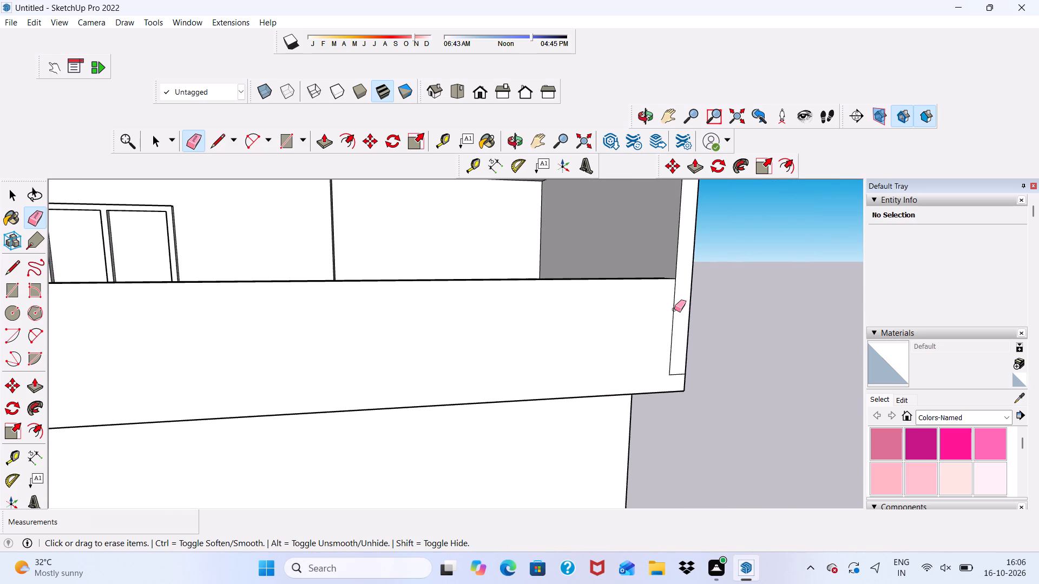
click(674, 309)
drag(676, 370, 675, 376)
Erase the vertical seam and the short horizontal lines where the upper balcony parapet meets the right side wall.
scroll(492, 346, down, 15)
scroll(538, 232, up, 5)
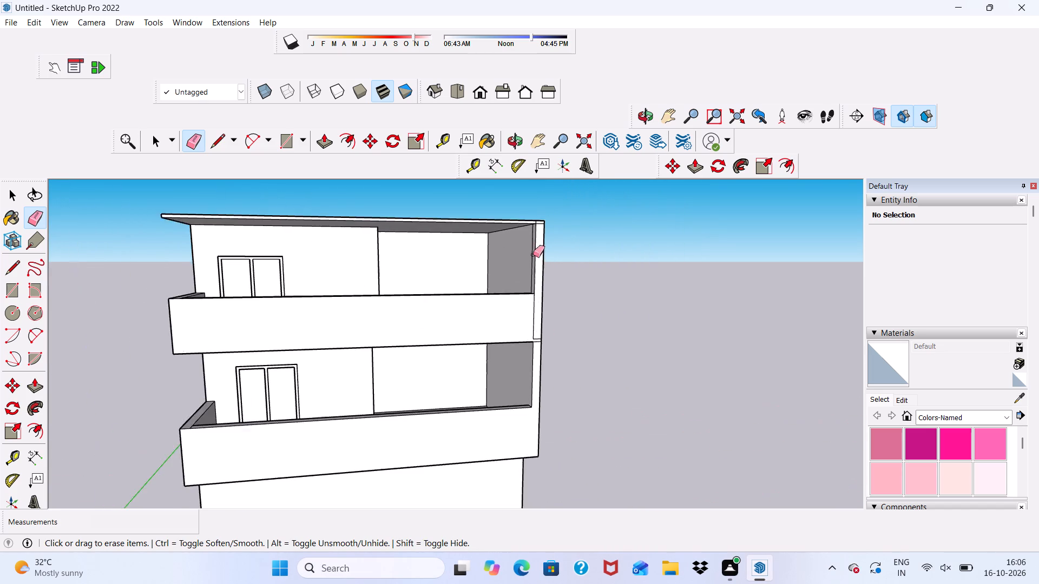
scroll(533, 255, up, 10)
drag(536, 315, 542, 323)
drag(545, 384, 546, 388)
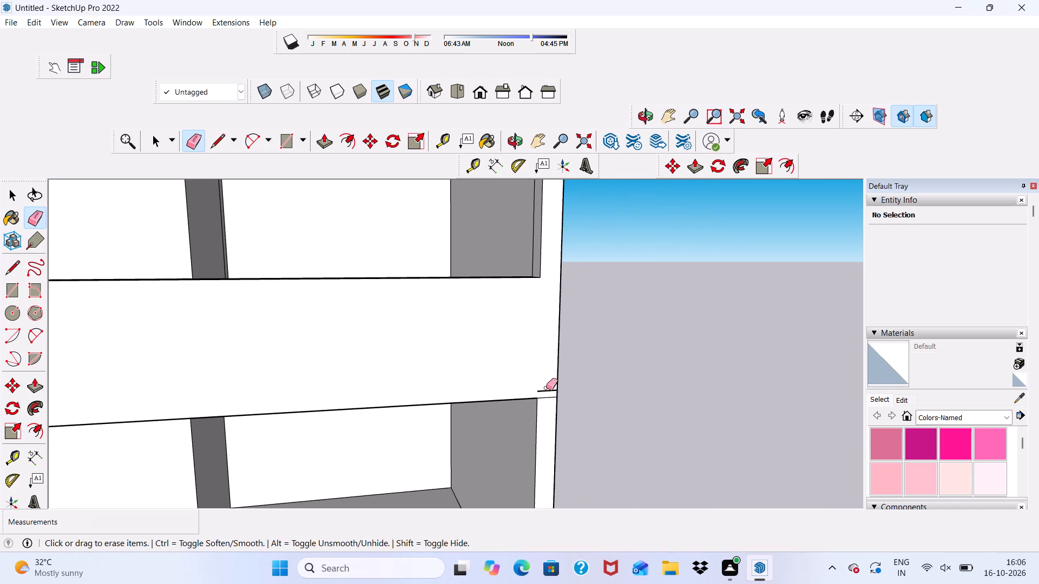
drag(546, 388, 548, 399)
Examine the cleaned facade, balconies and side wall of the building from several angles.
scroll(540, 336, down, 10)
middle_drag(575, 356, 586, 334)
right_click(600, 336)
key(space)
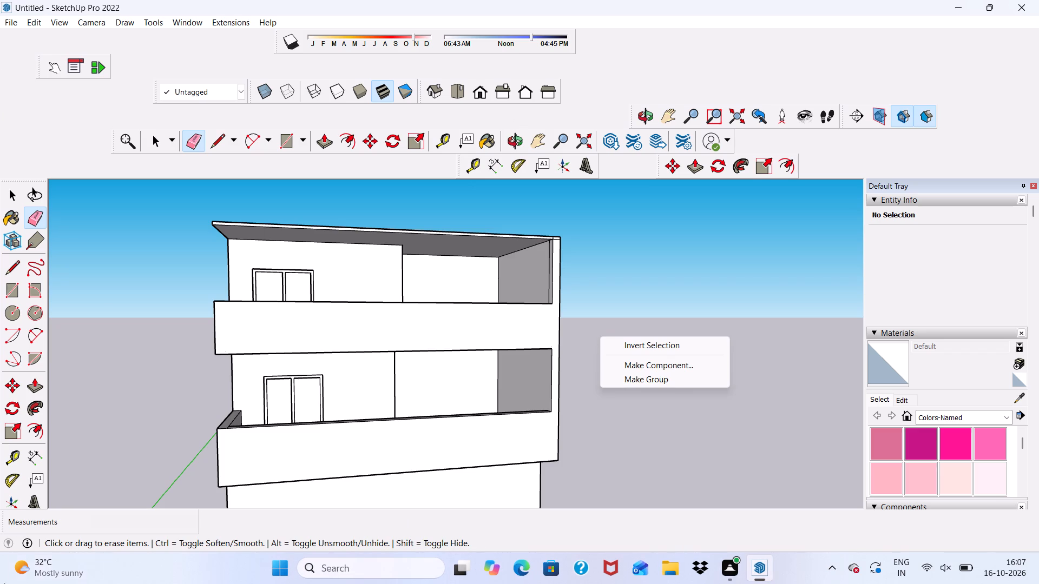
click(186, 393)
key(space)
scroll(215, 399, down, 3)
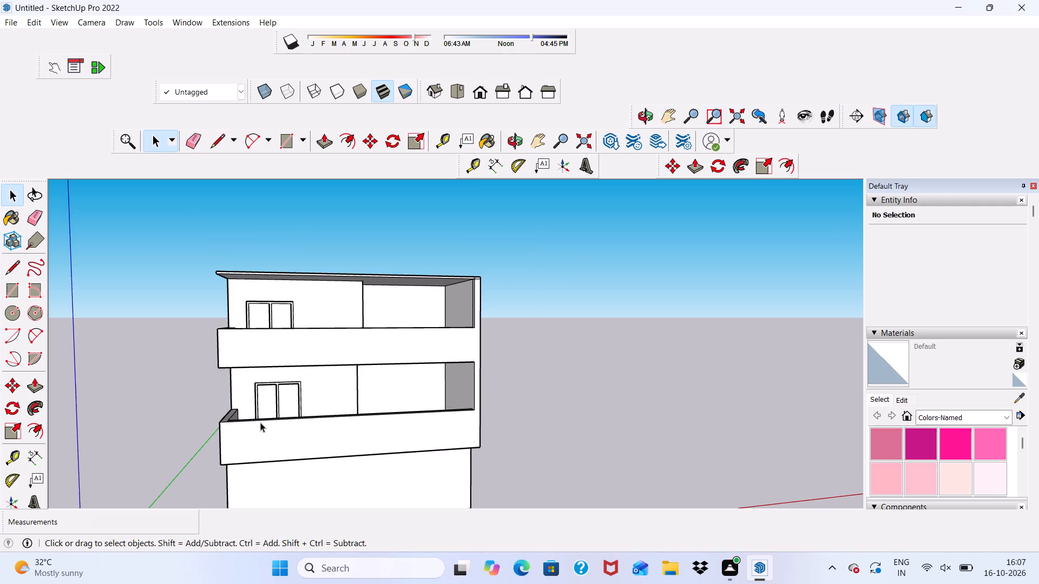
middle_drag(265, 422, 157, 417)
scroll(282, 423, up, 5)
scroll(292, 324, down, 3)
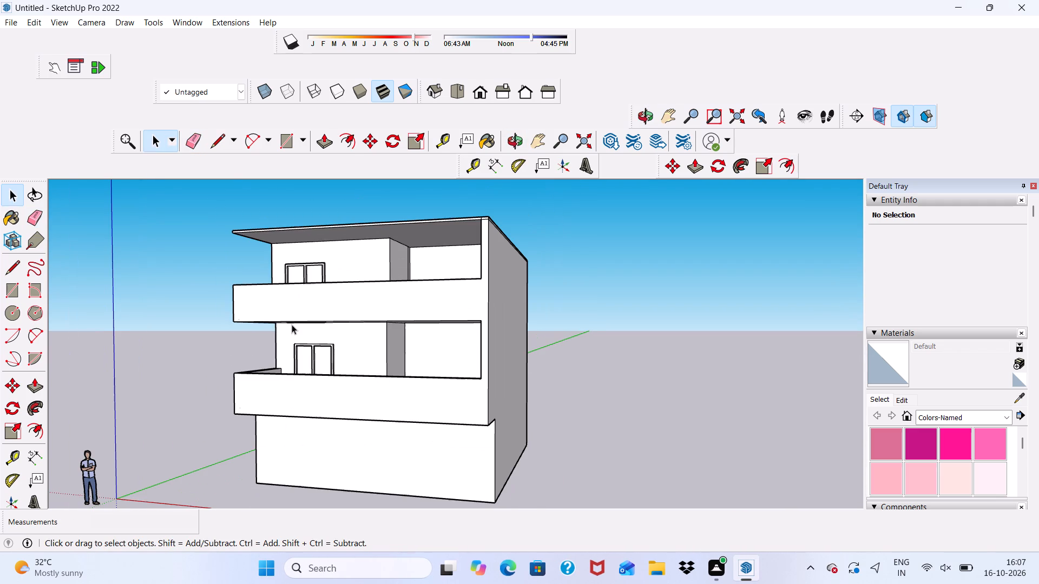
scroll(292, 320, down, 4)
scroll(294, 343, up, 2)
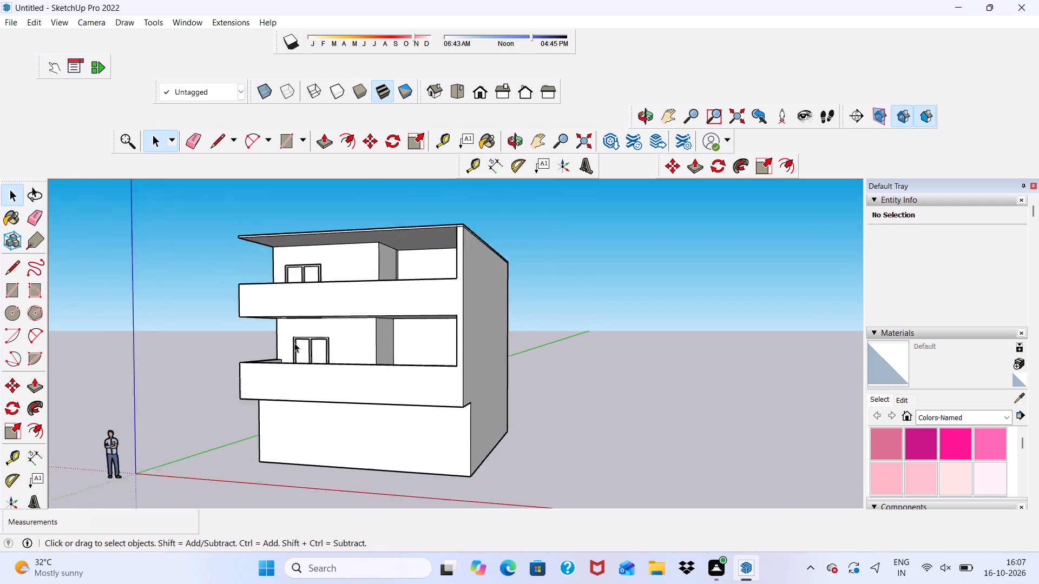
scroll(294, 343, up, 2)
middle_drag(295, 346, 345, 348)
scroll(344, 335, up, 1)
In front view, draw a rectangle over the facade's right end, from the lower parapet's bottom outer corner to the roof slab's top edge.
click(485, 94)
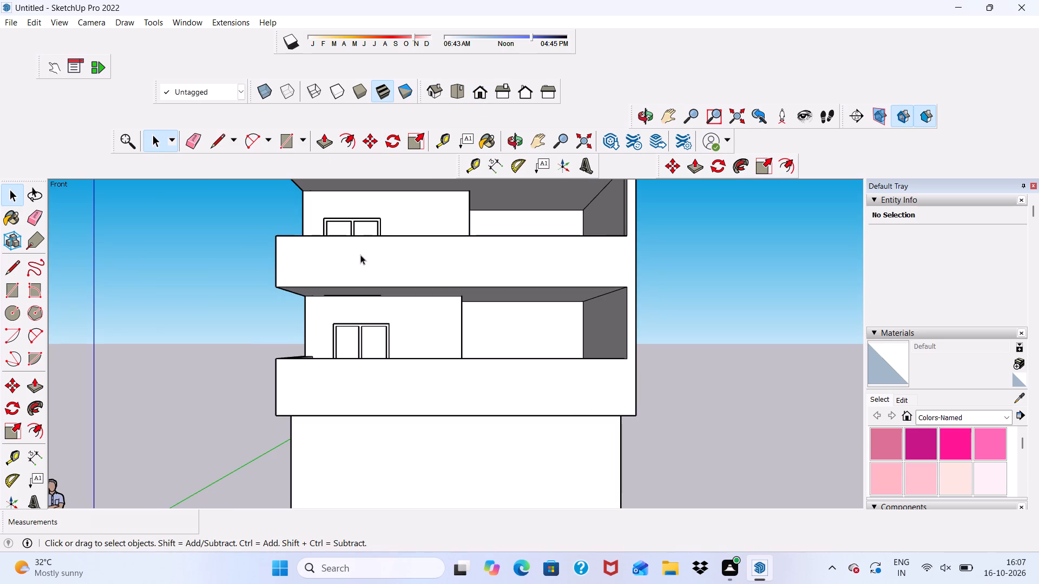
scroll(360, 255, down, 2)
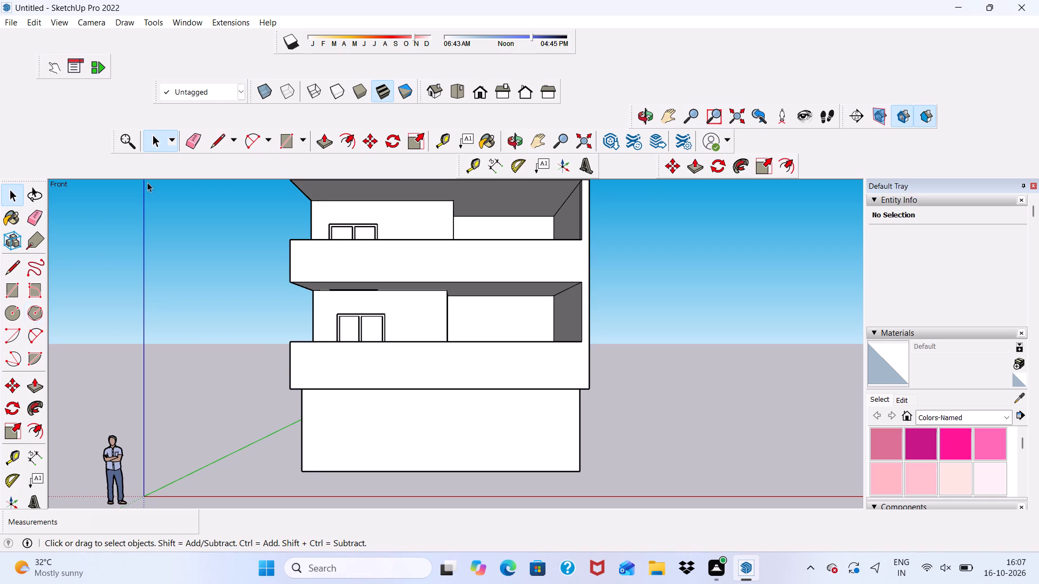
click(283, 146)
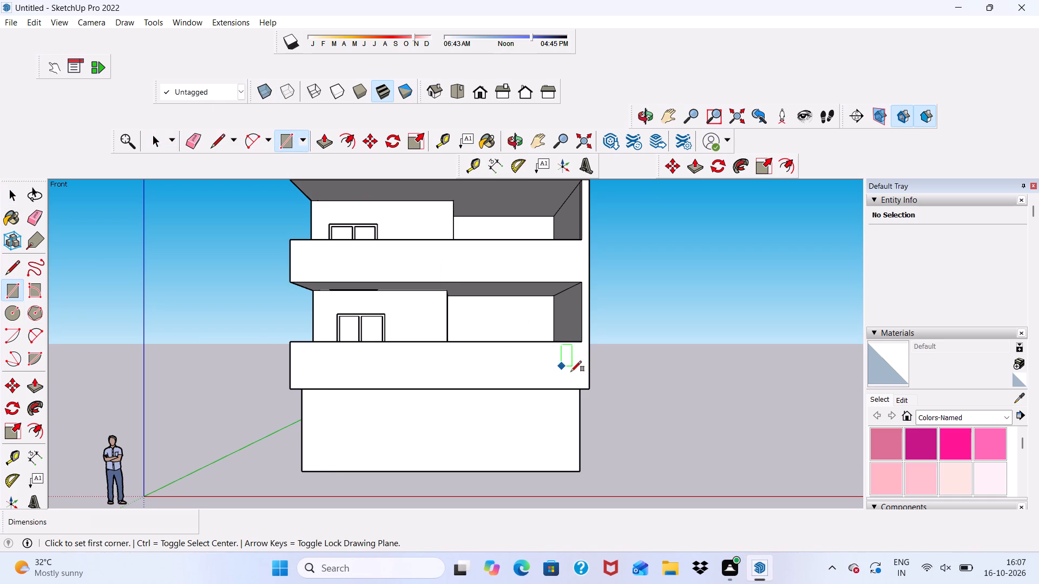
click(588, 386)
scroll(541, 222, down, 10)
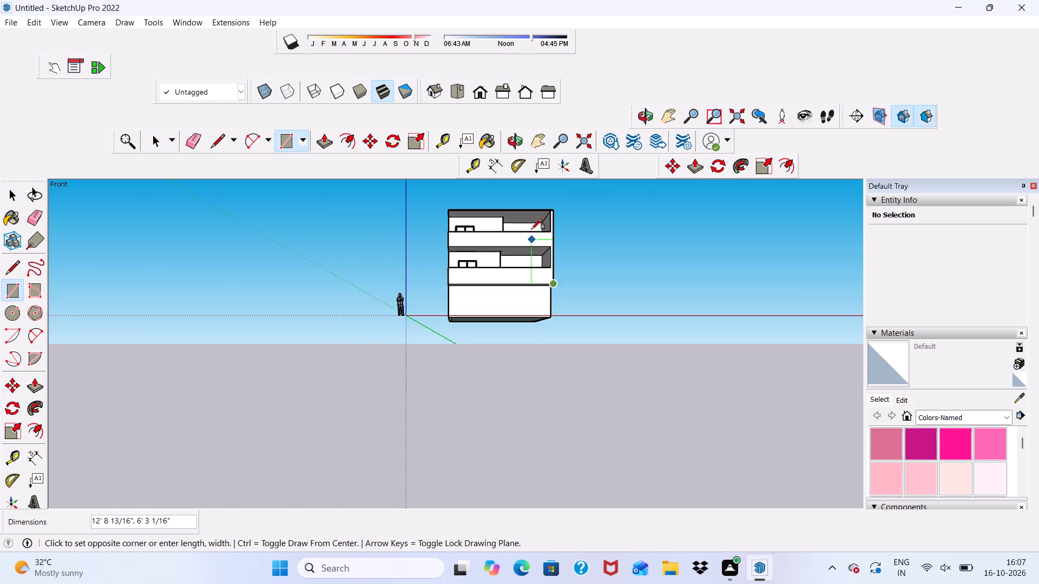
scroll(532, 212, up, 14)
scroll(534, 205, down, 1)
scroll(534, 205, up, 3)
click(534, 210)
scroll(536, 194, down, 5)
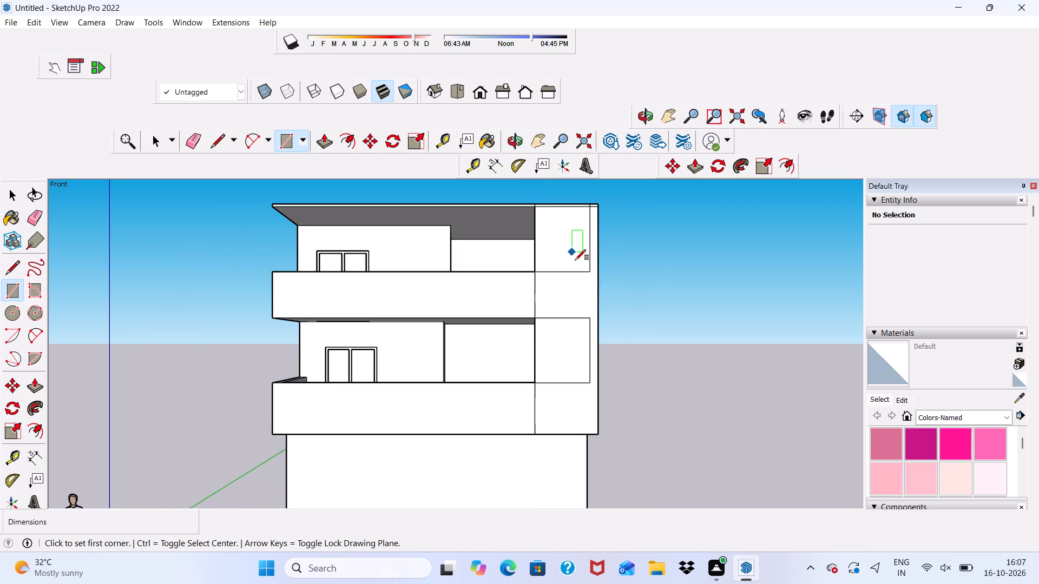
key(space)
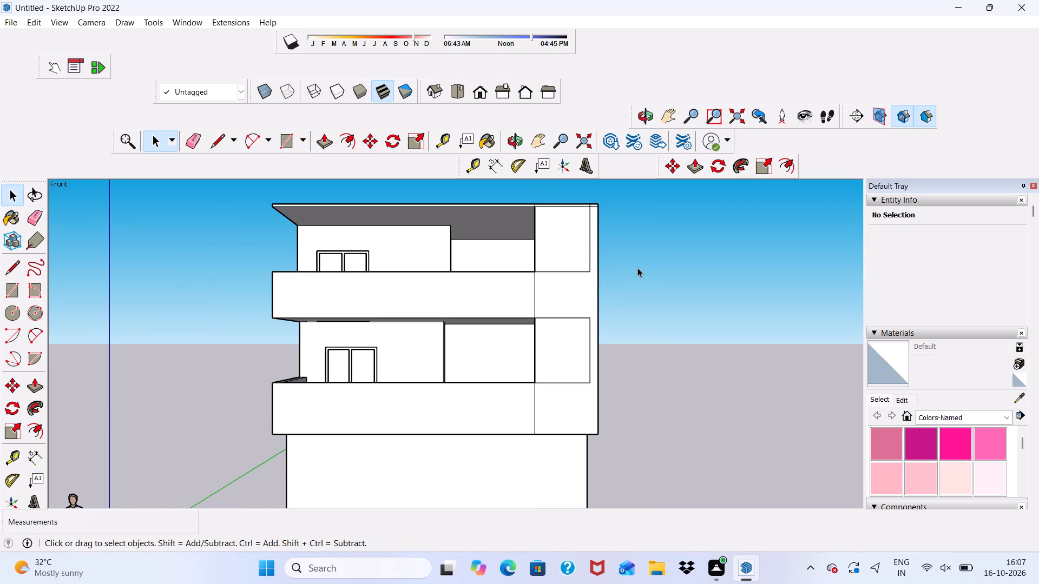
scroll(636, 242, down, 4)
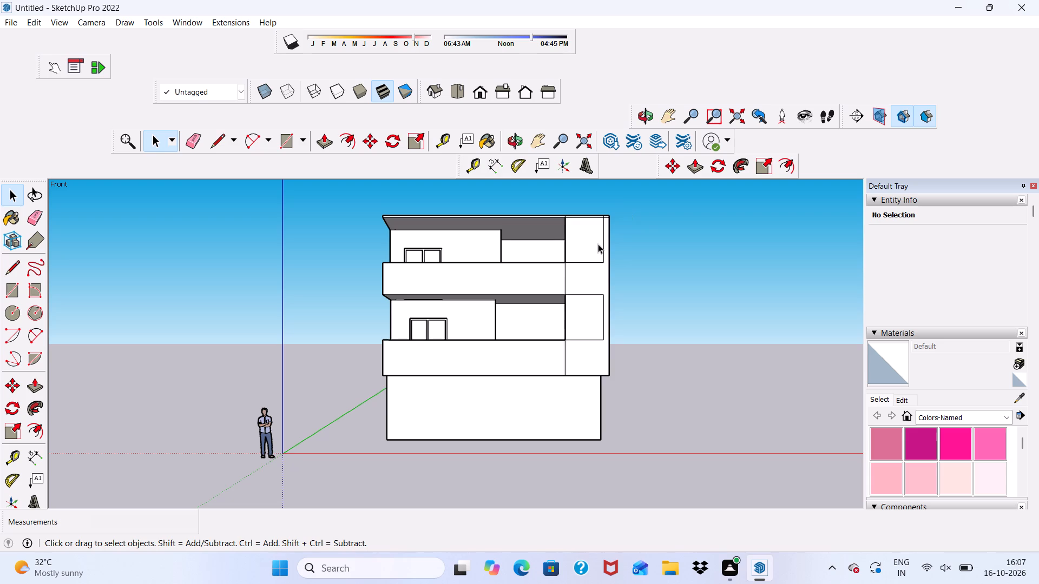
Draw a rectangle about 24' 2" by 8 9/16" along the bottom of the upper balcony parapet, from its outer corner to the facade panel's edge.
scroll(424, 282, up, 3)
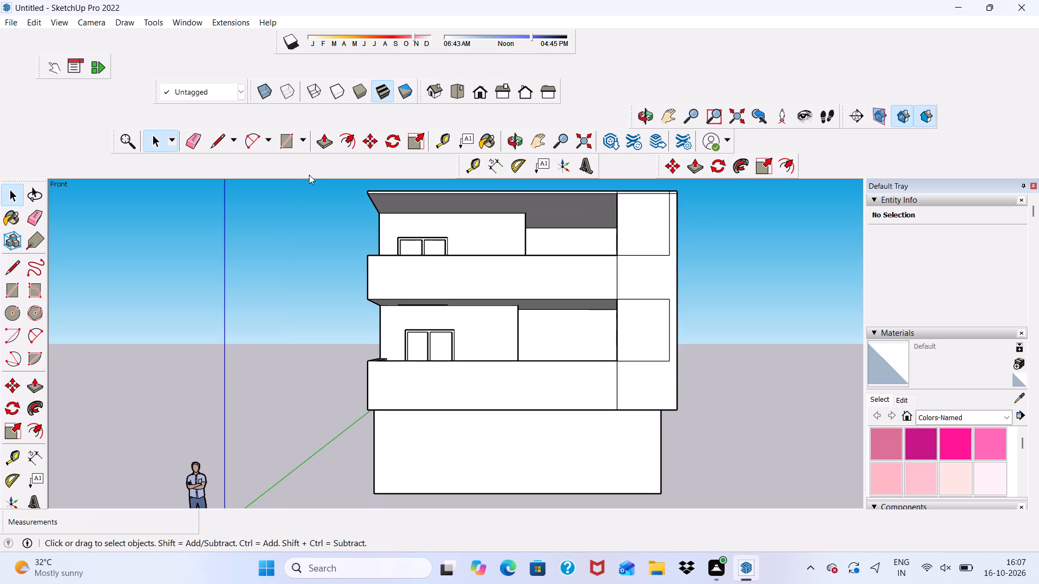
click(278, 140)
scroll(333, 308, up, 3)
scroll(407, 290, up, 3)
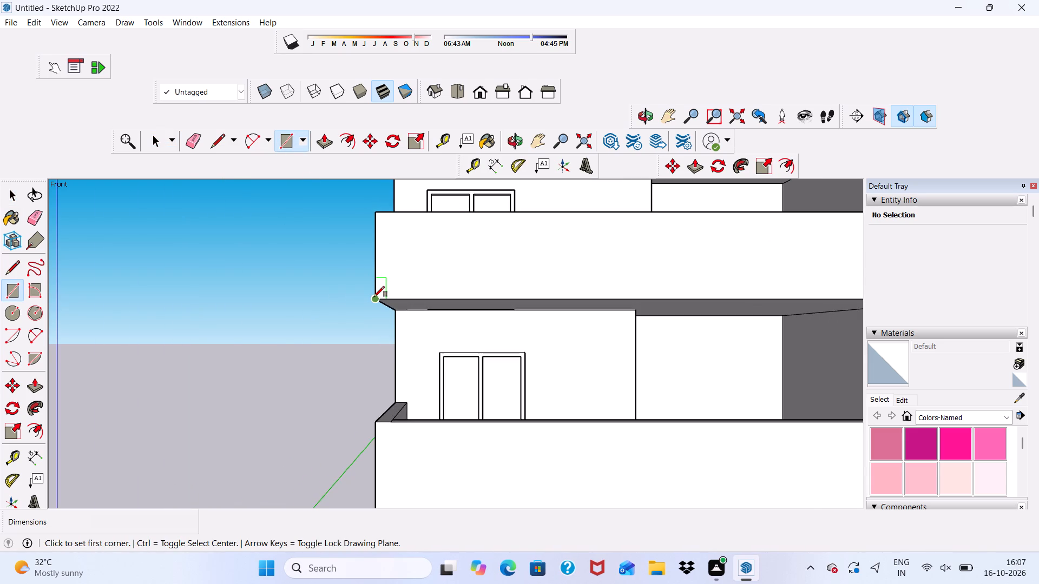
click(374, 297)
scroll(438, 242, down, 5)
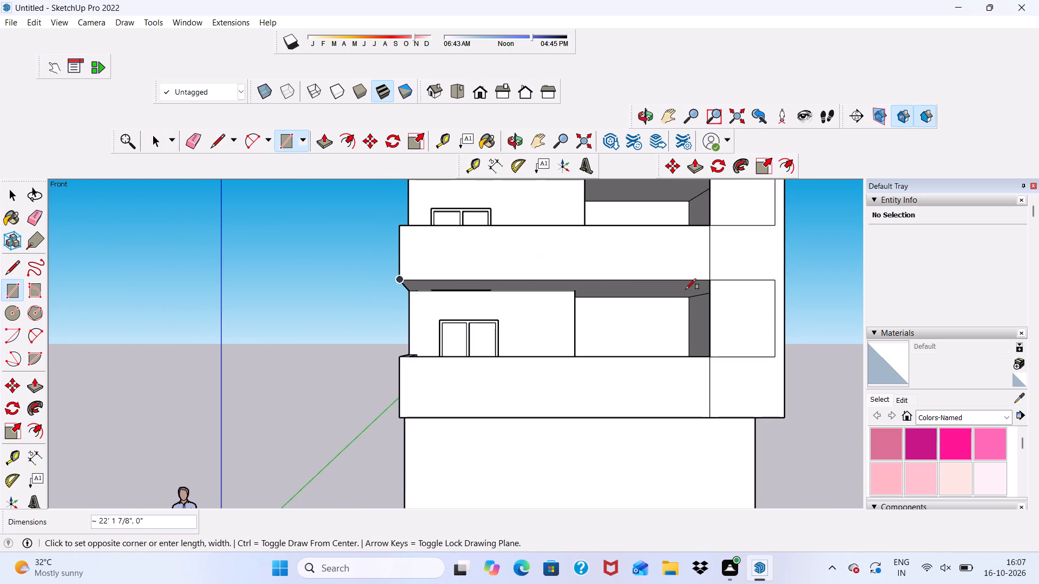
scroll(691, 289, up, 6)
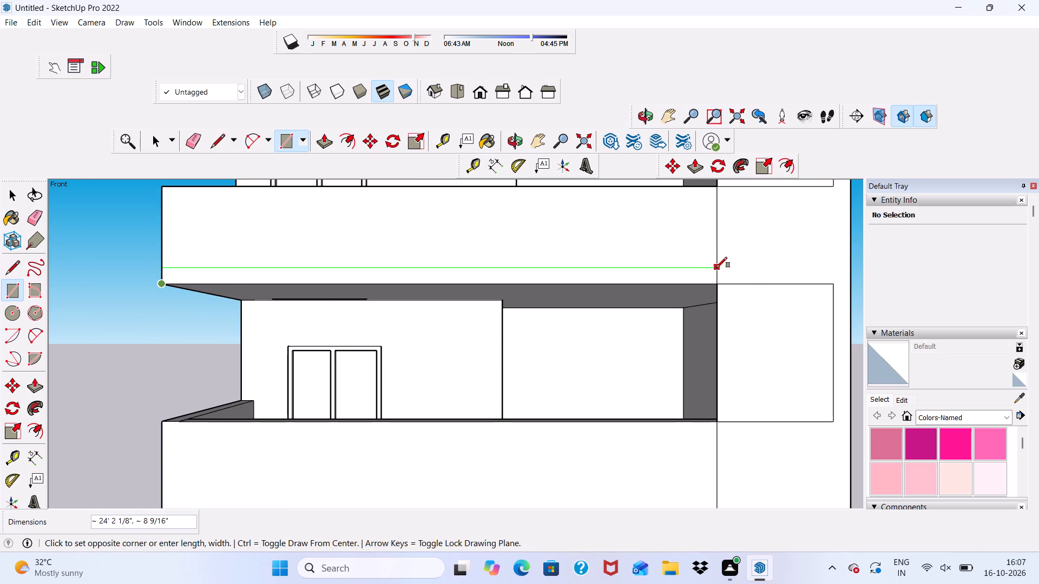
click(716, 268)
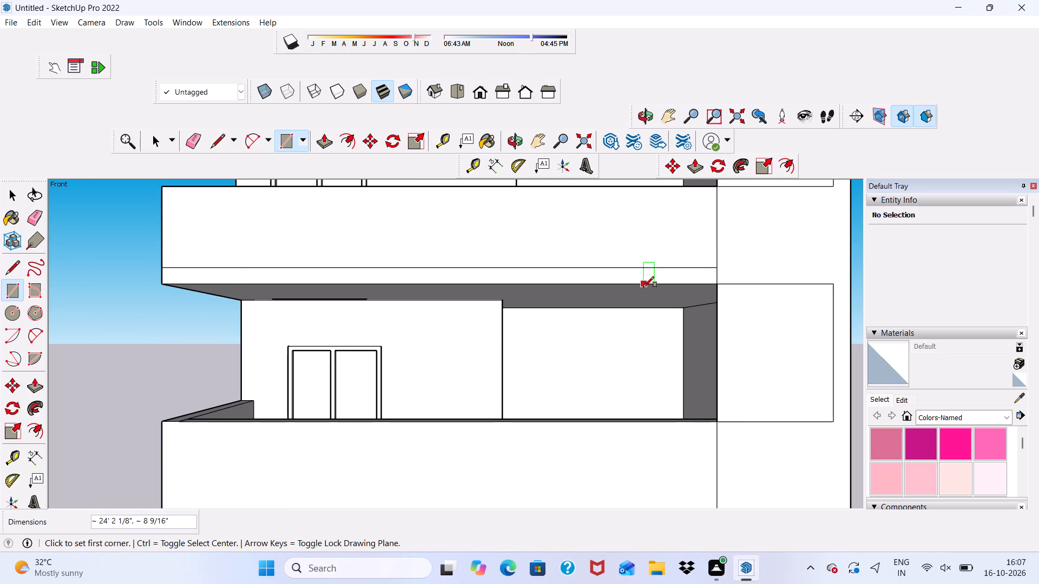
key(space)
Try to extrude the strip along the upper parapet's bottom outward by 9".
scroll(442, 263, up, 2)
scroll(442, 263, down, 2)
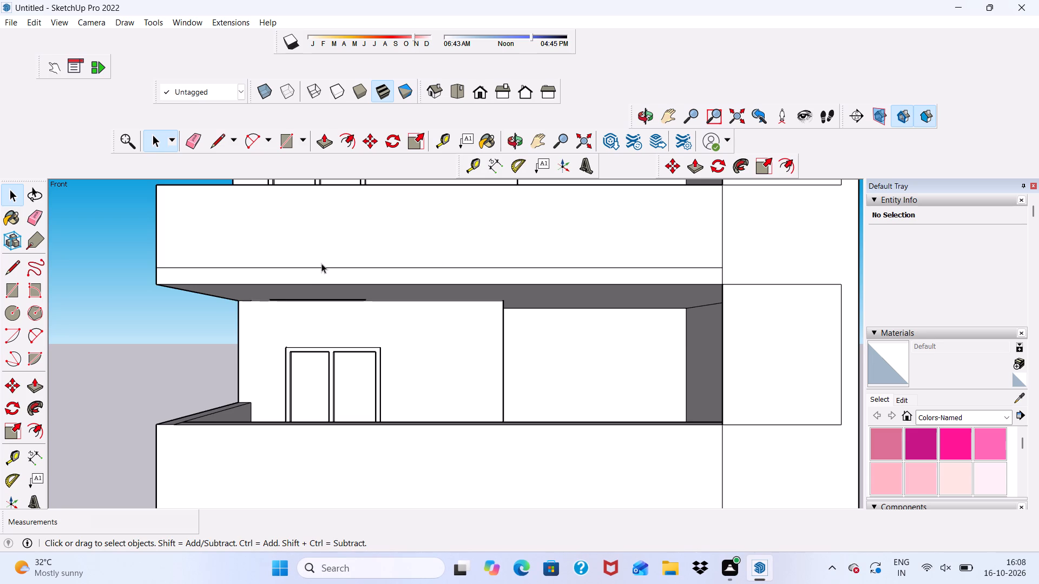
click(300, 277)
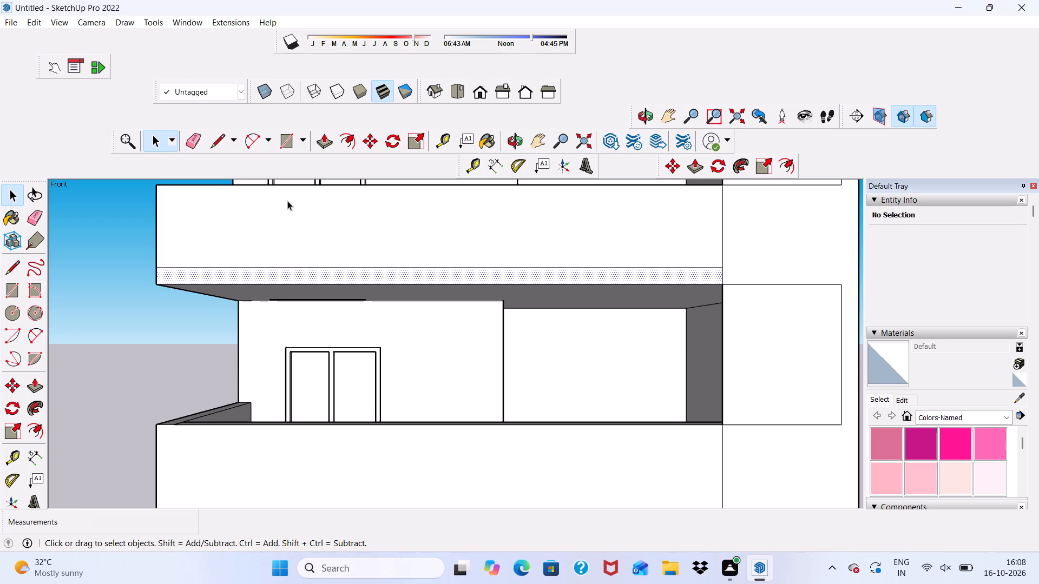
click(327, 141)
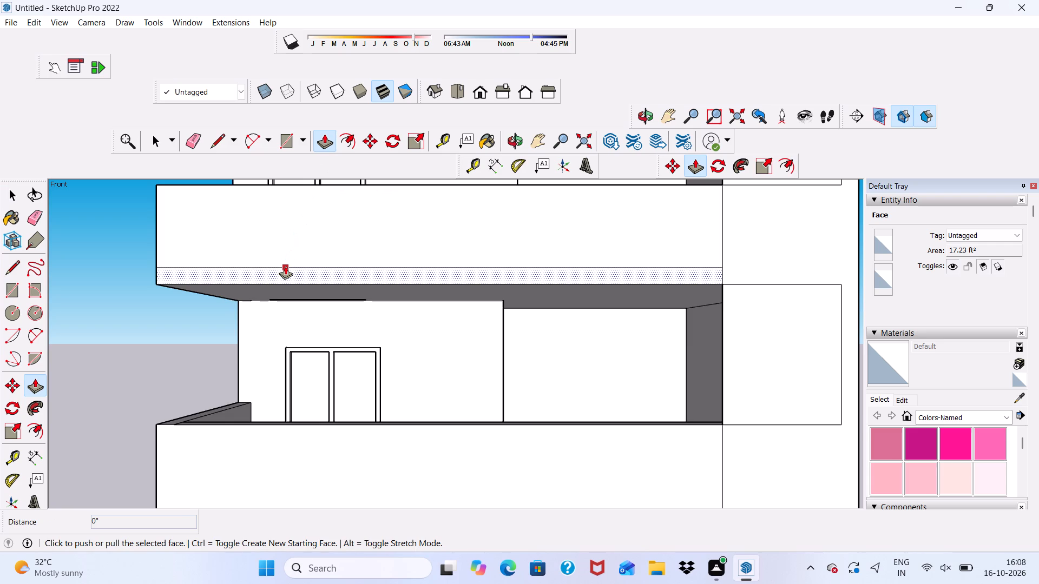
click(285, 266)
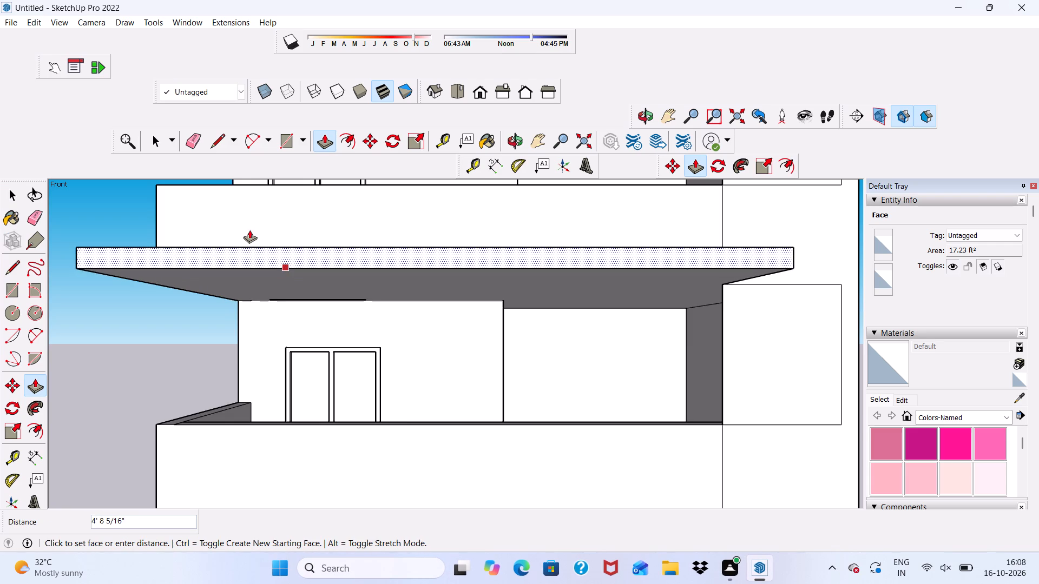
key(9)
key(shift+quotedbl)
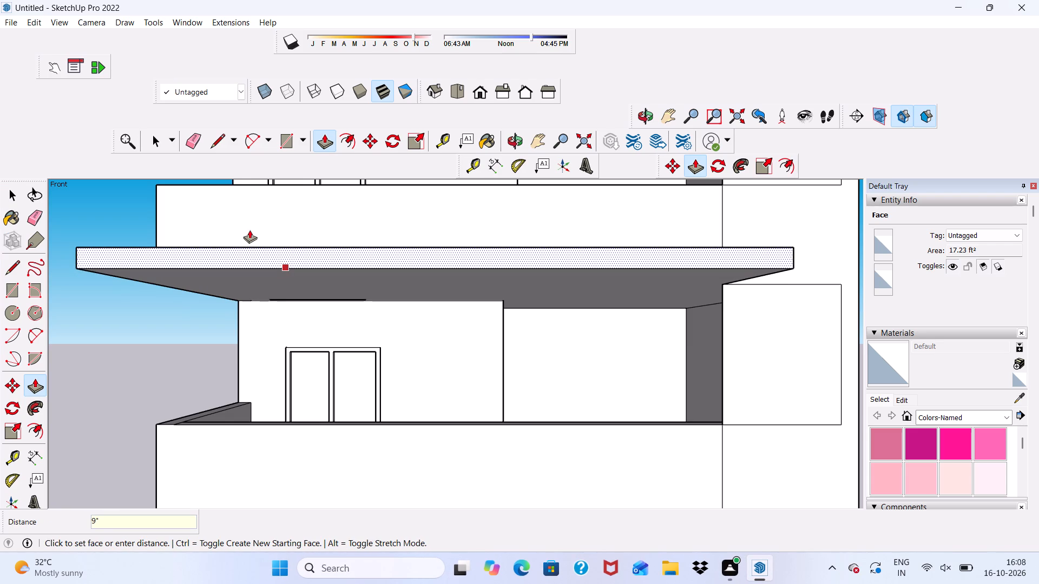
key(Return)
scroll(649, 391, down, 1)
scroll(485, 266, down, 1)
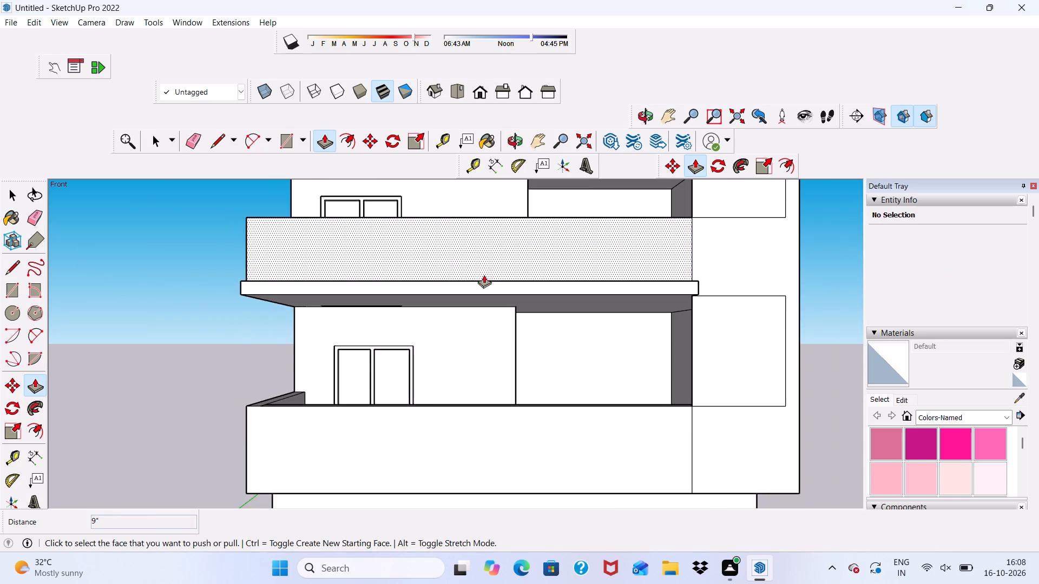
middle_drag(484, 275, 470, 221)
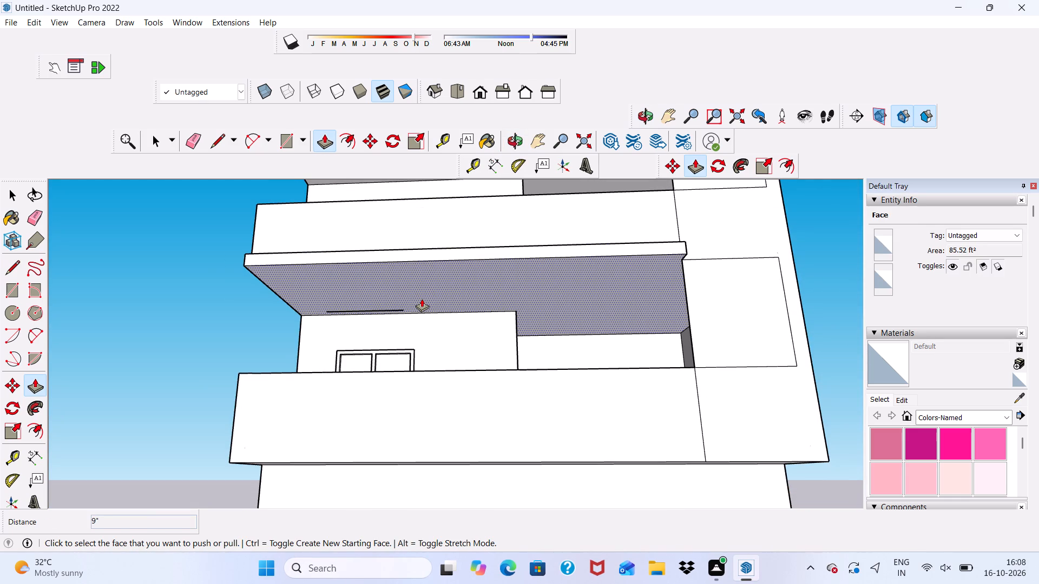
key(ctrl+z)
Extrude the strip along the upper balcony parapet's bottom outward by 9" as a projecting band.
scroll(382, 257, up, 4)
click(382, 257)
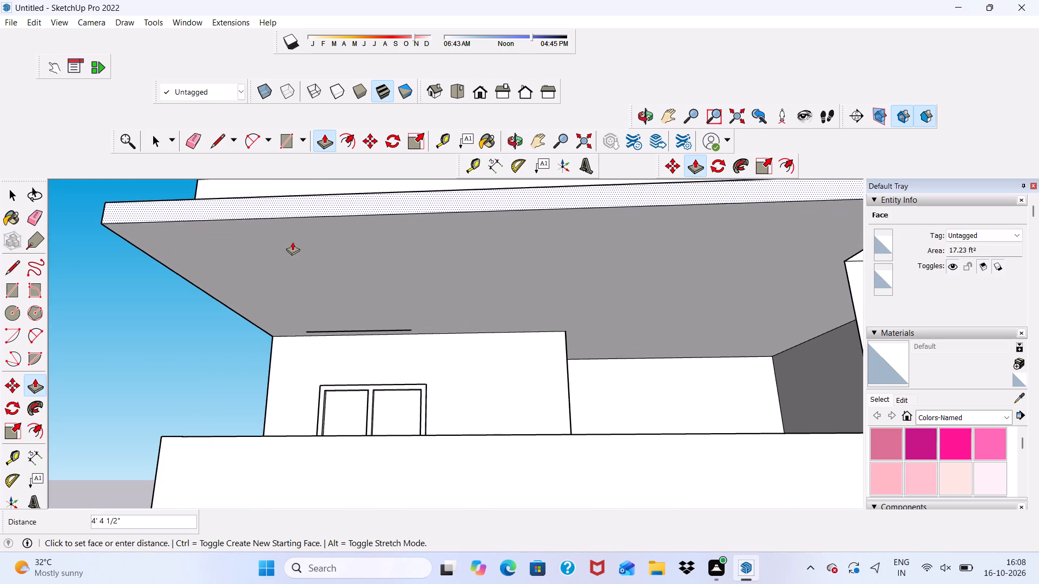
text(9")
key(Return)
key(space)
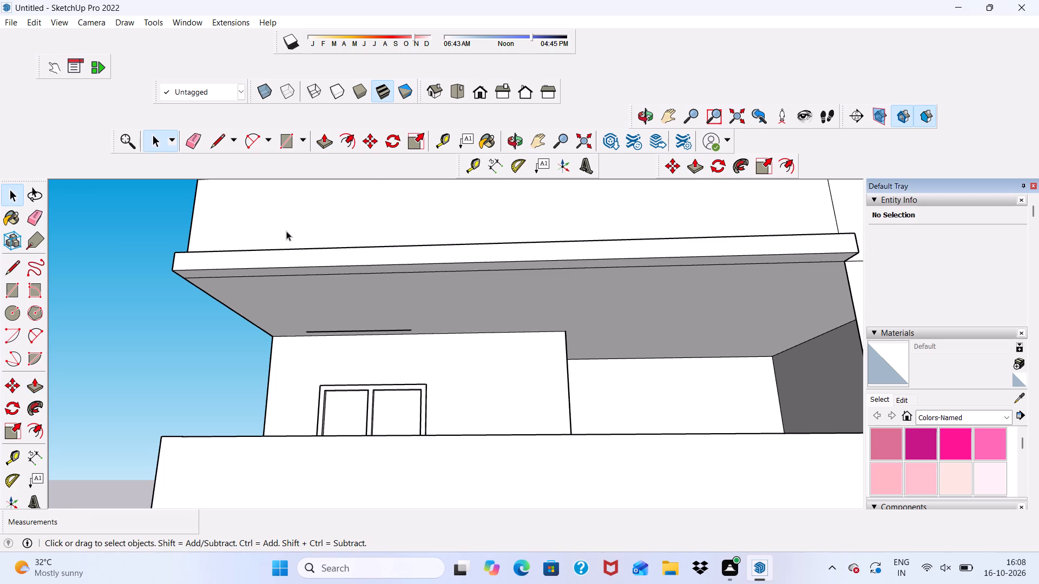
Draw a 9" by 9" square on the underside of the projecting band, at its end beside the facade panel.
scroll(267, 225, down, 3)
click(293, 141)
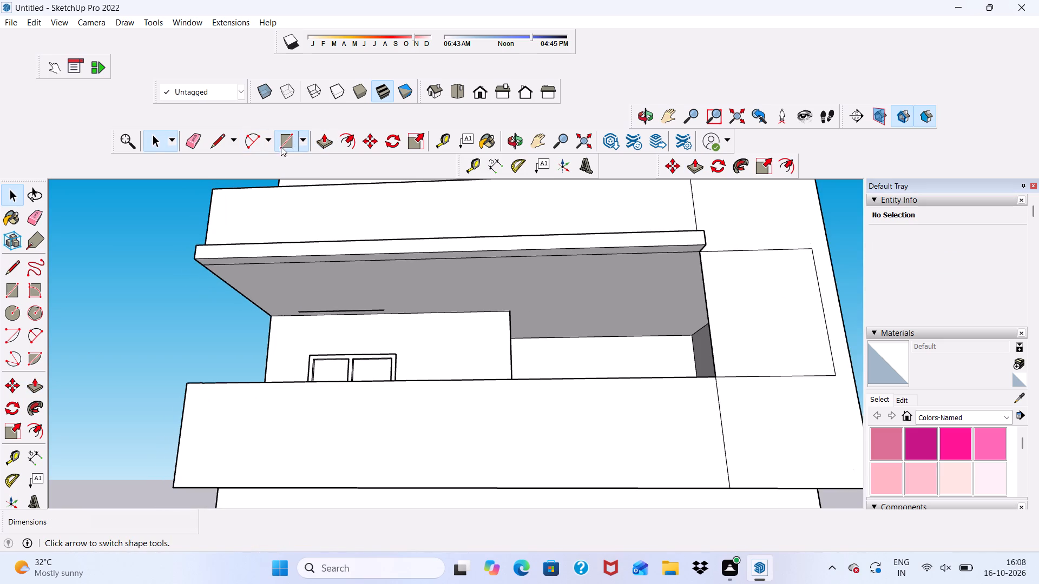
scroll(288, 288, down, 2)
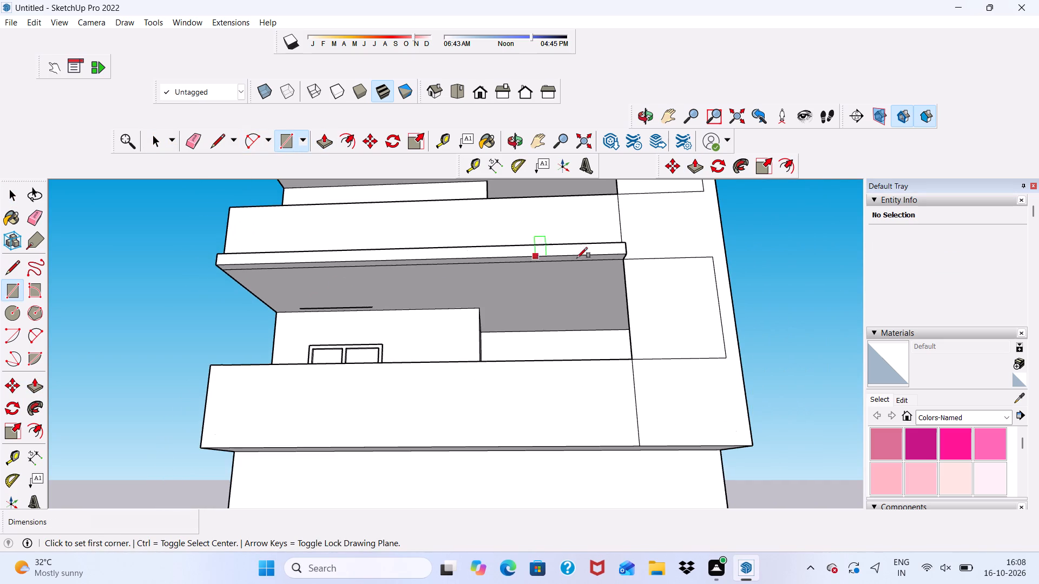
scroll(646, 276, up, 8)
scroll(610, 238, up, 3)
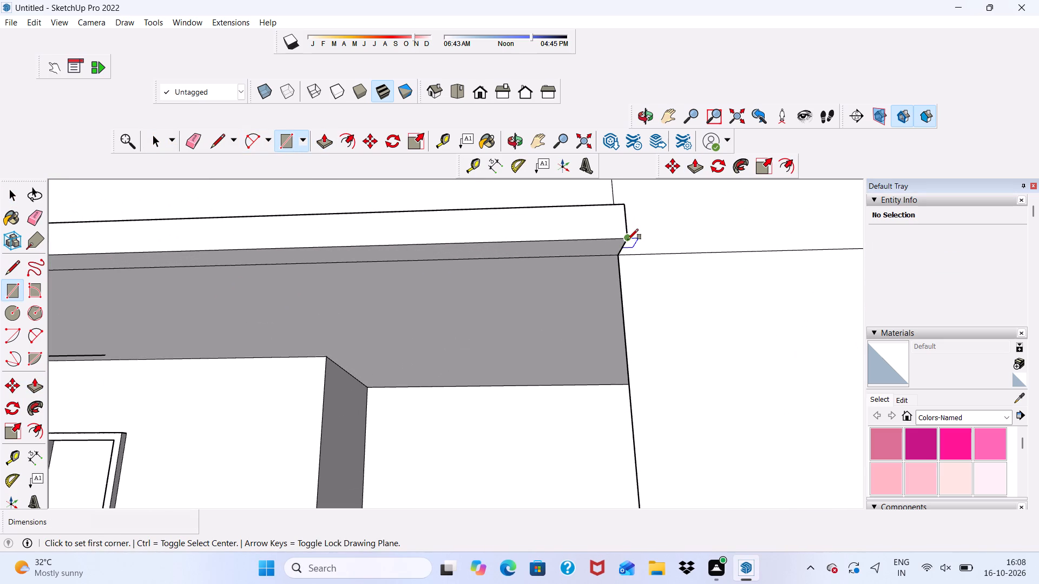
click(626, 241)
scroll(569, 243, up, 5)
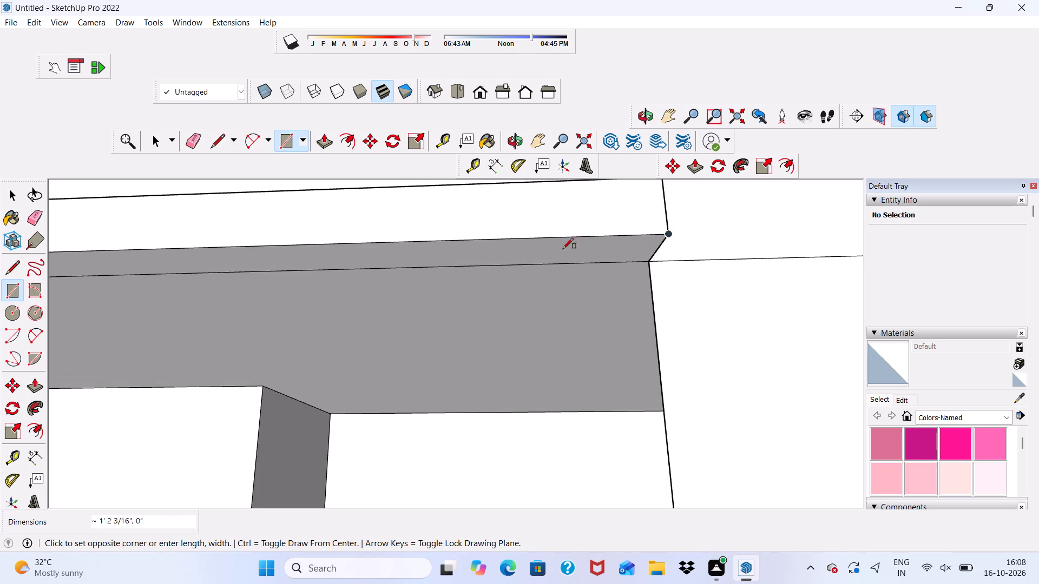
scroll(569, 257, up, 2)
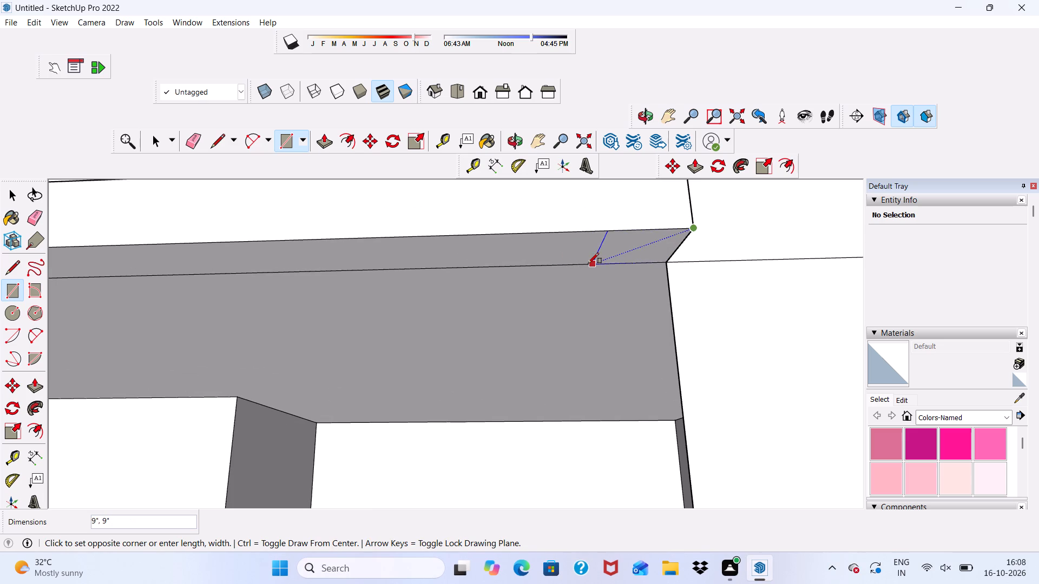
click(588, 263)
key(space)
Extrude the 9" square down about 10' 8 7/8" to the lower balcony parapet's bottom edge to form a vertical post.
click(640, 249)
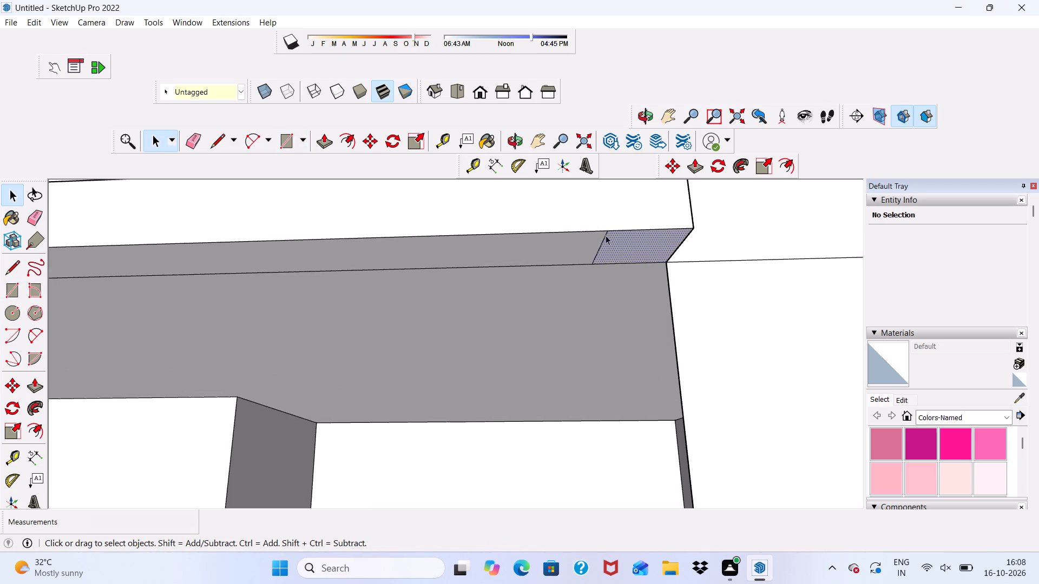
click(322, 140)
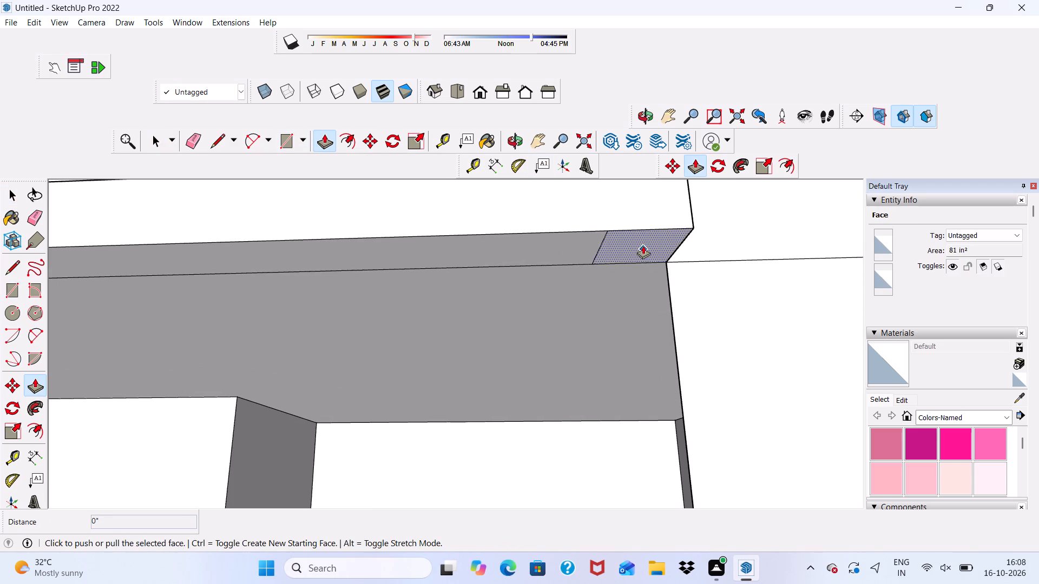
click(643, 245)
scroll(652, 289, down, 10)
scroll(641, 244, down, 14)
scroll(634, 328, up, 5)
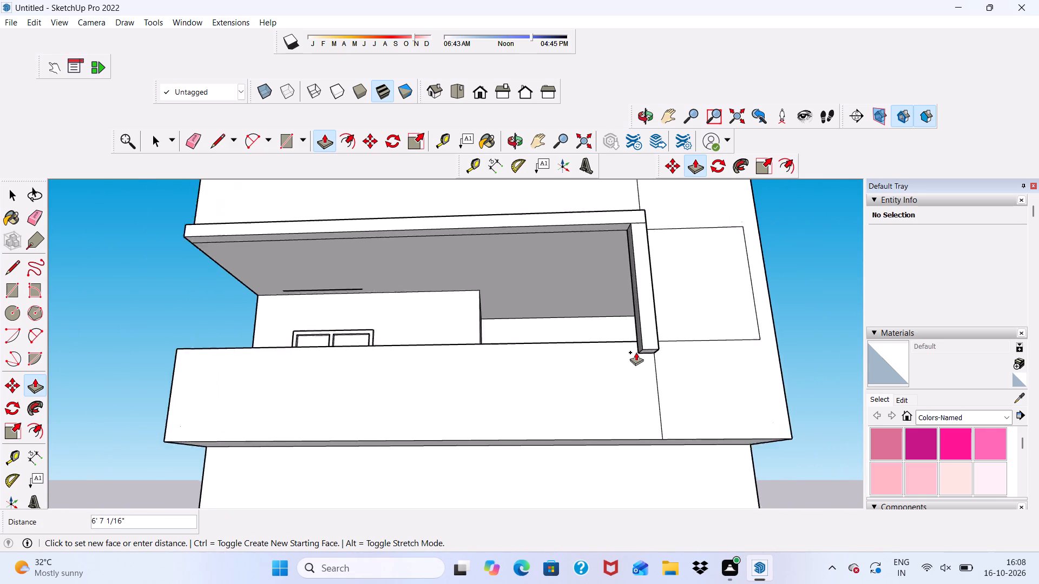
scroll(636, 352, up, 9)
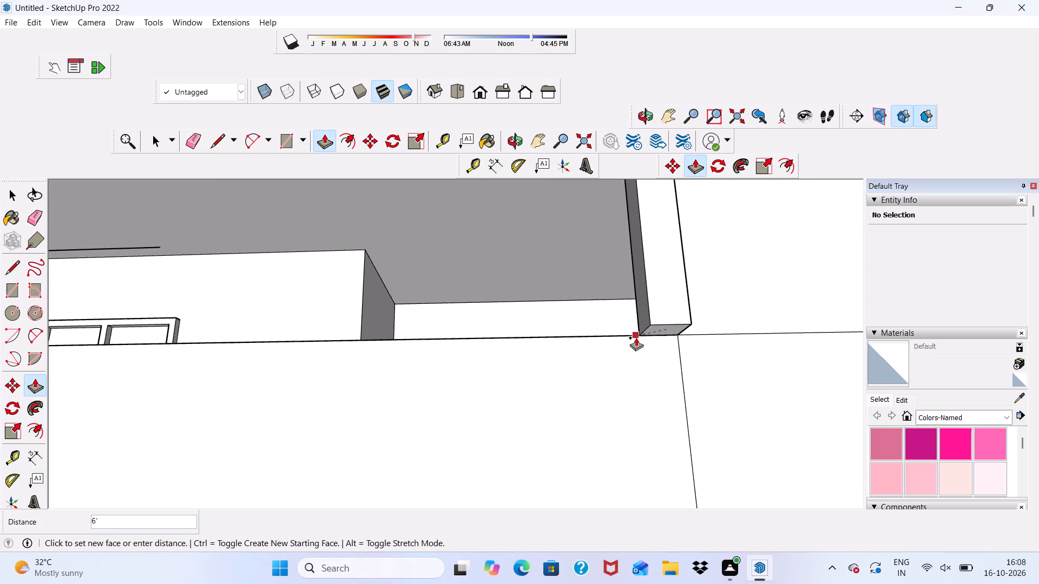
scroll(636, 336, down, 4)
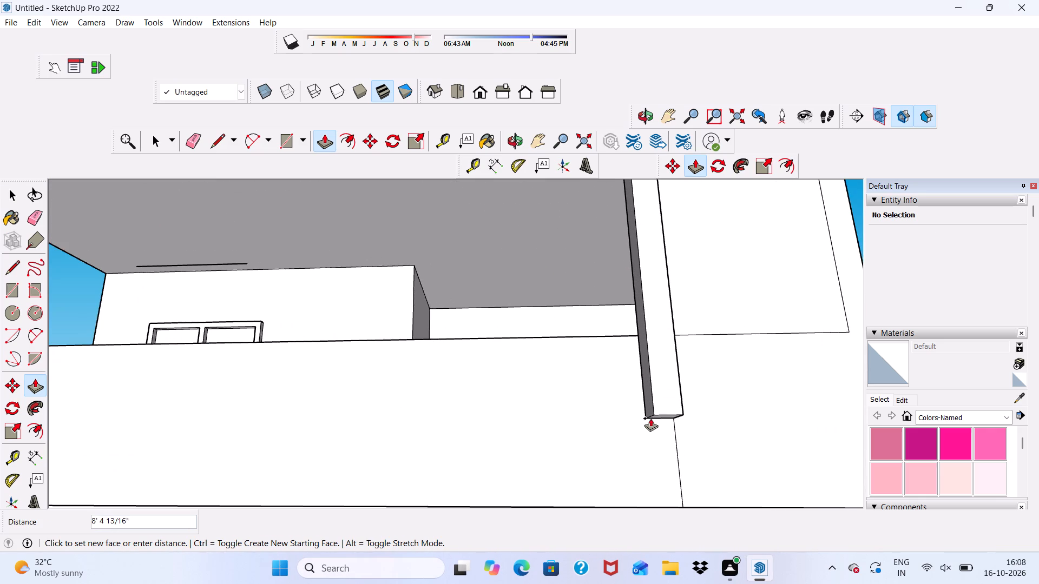
scroll(650, 411, down, 7)
scroll(651, 466, up, 5)
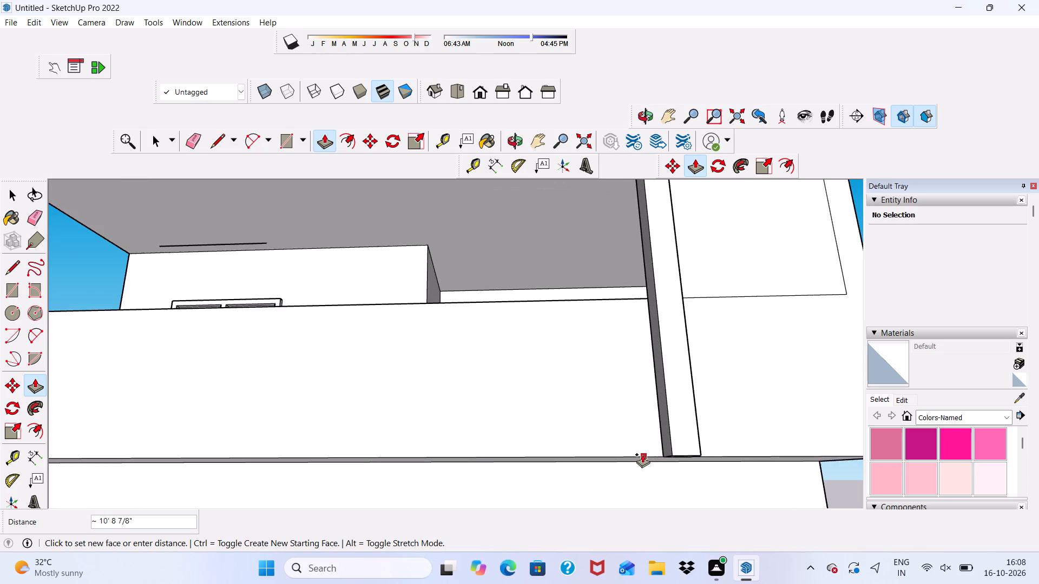
scroll(642, 454, up, 10)
click(640, 458)
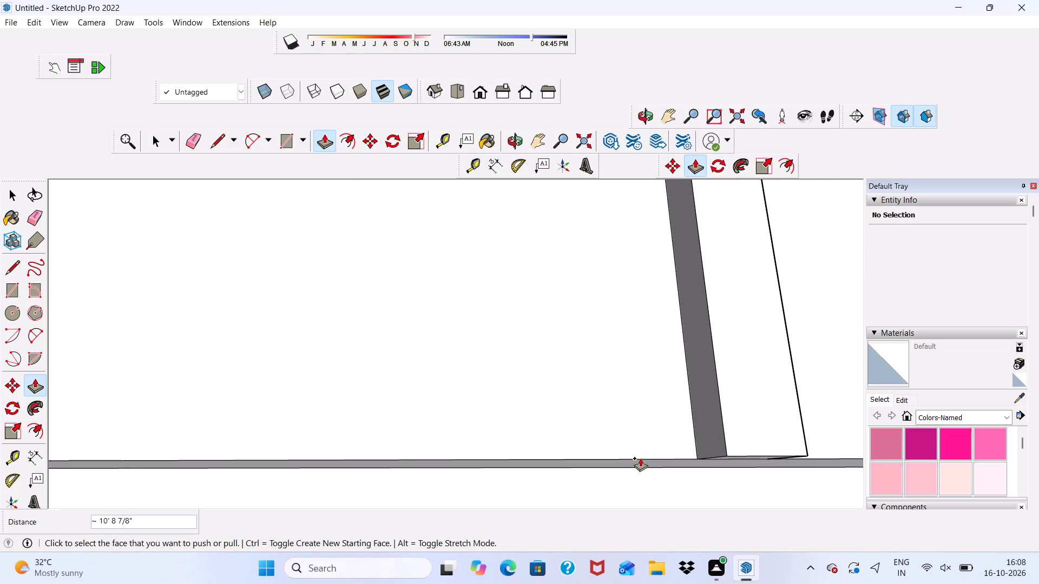
middle_drag(640, 441, 728, 459)
scroll(640, 441, down, 1)
key(space)
scroll(621, 347, down, 11)
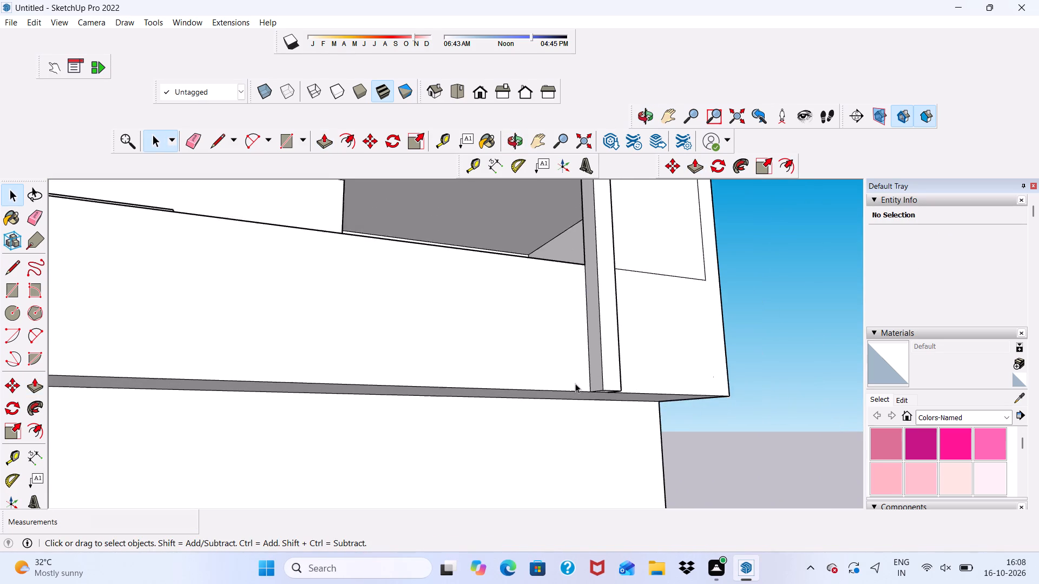
click(778, 384)
Draw a rectangle about 1' 1 3/4" high by 9" wide at the foot of the post's inner side face.
scroll(606, 322, down, 2)
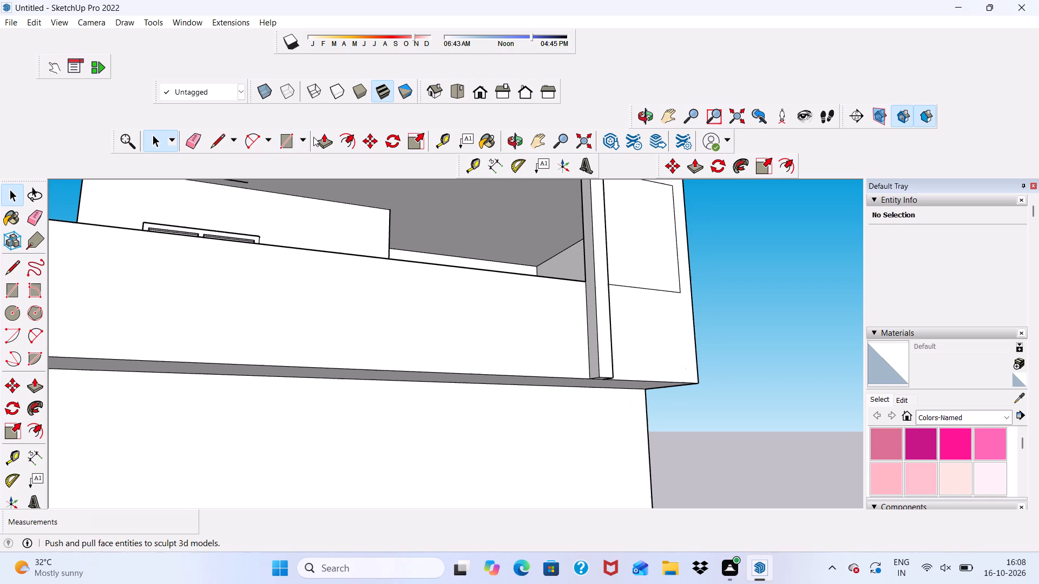
click(209, 139)
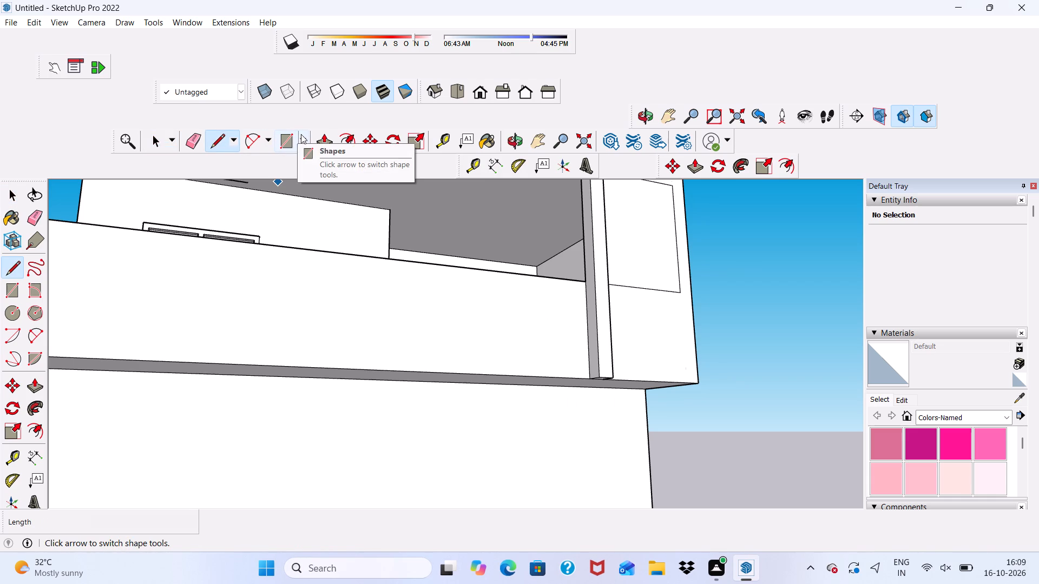
click(286, 142)
scroll(311, 187, down, 4)
middle_drag(428, 307, 432, 311)
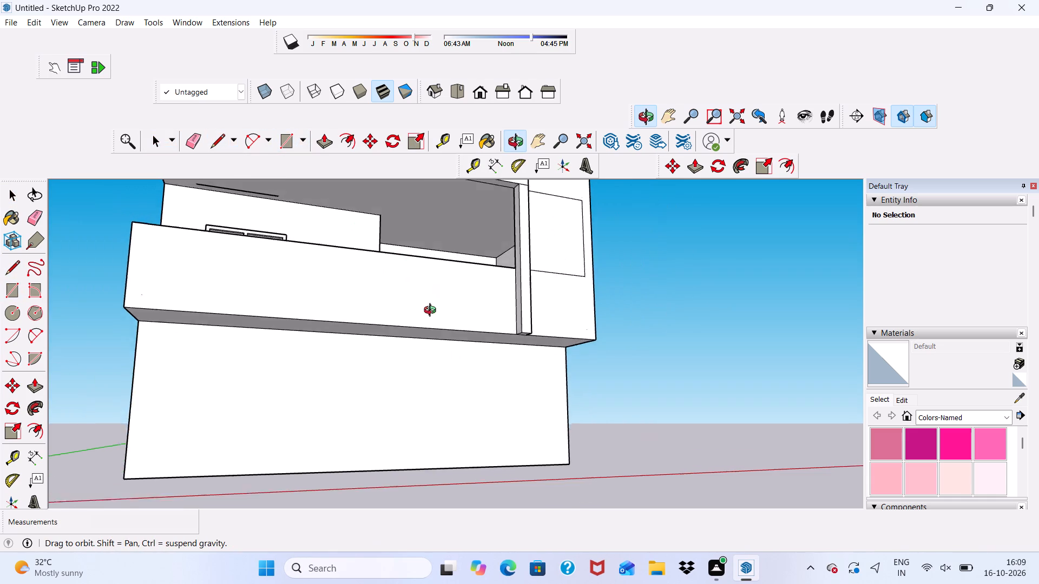
middle_drag(432, 311, 544, 367)
scroll(568, 364, up, 18)
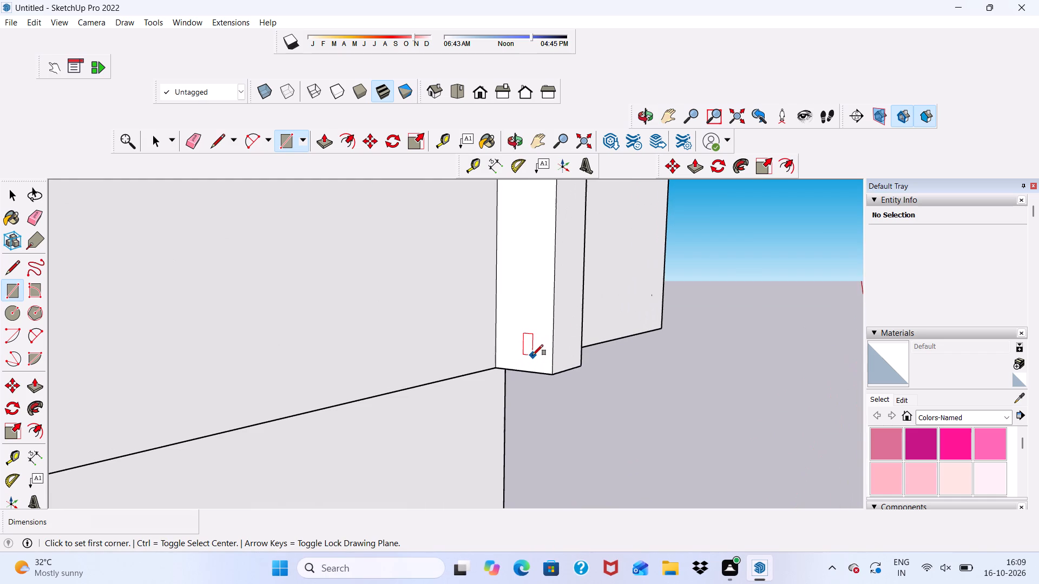
click(499, 367)
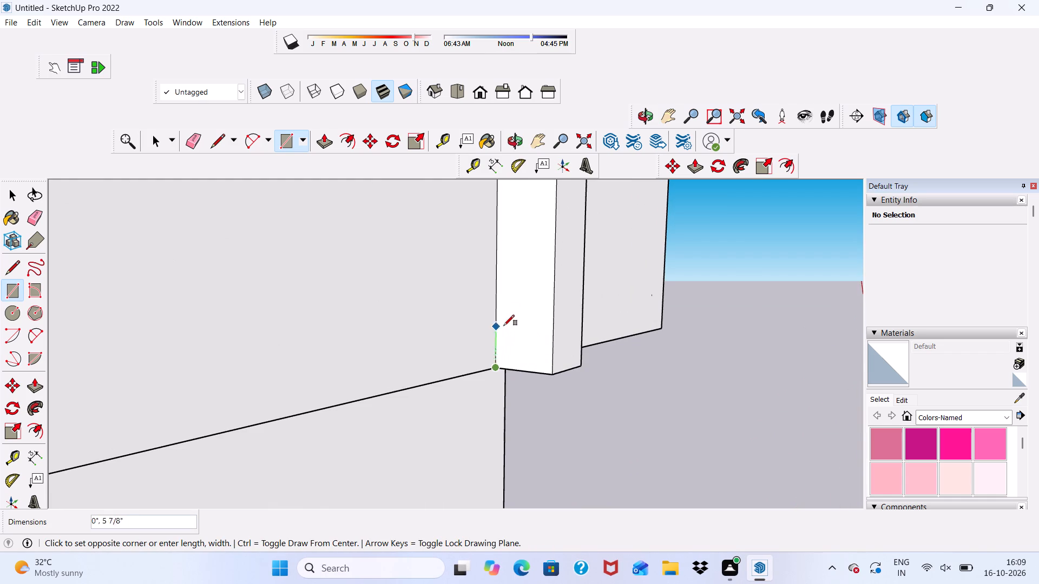
click(554, 270)
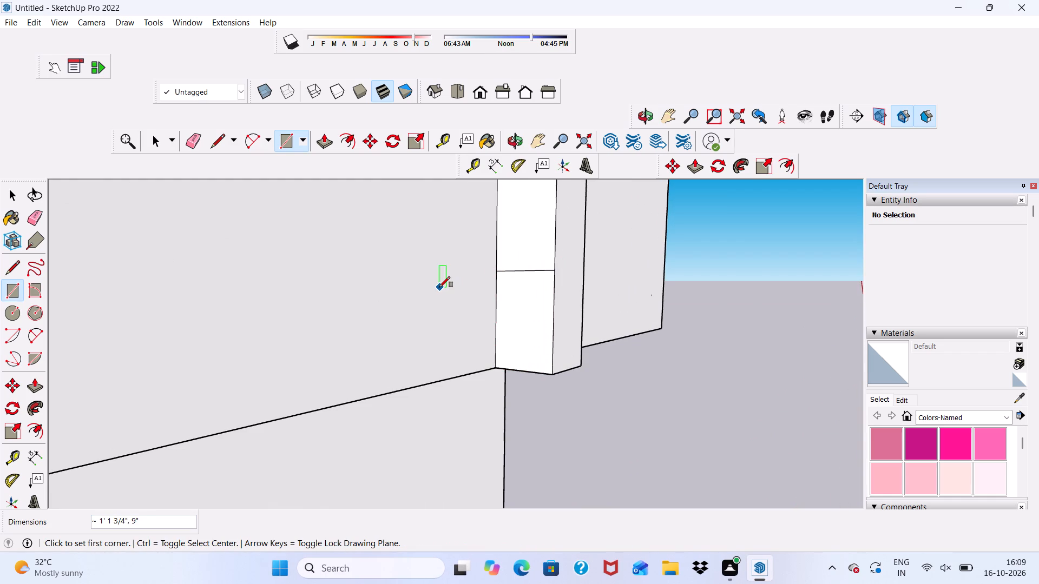
key(space)
Extrude the rectangle at the post's foot about 23' 5 1/8" along the lower balcony parapet's bottom as a projecting band.
click(539, 311)
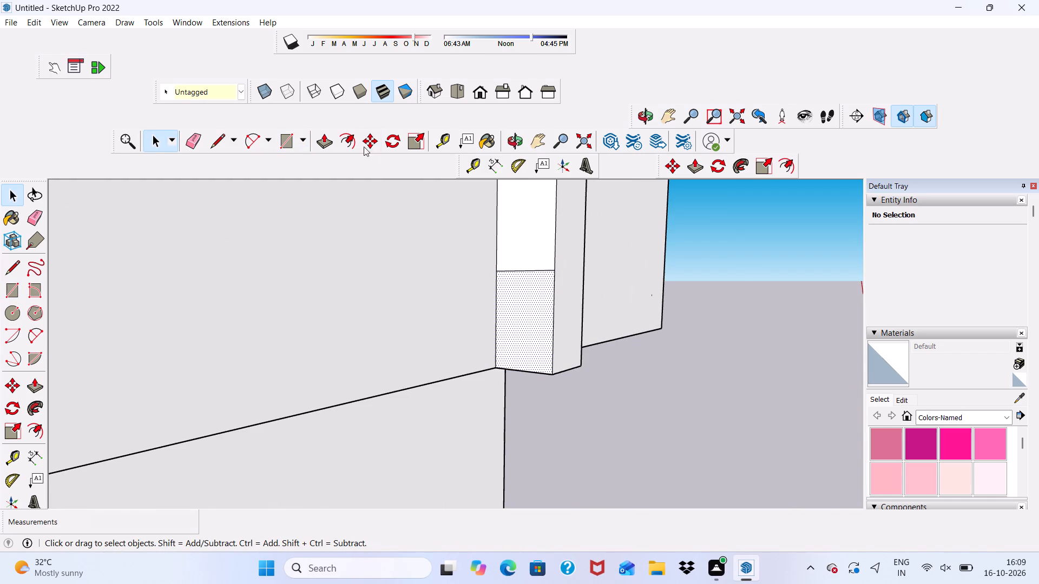
click(320, 140)
click(532, 333)
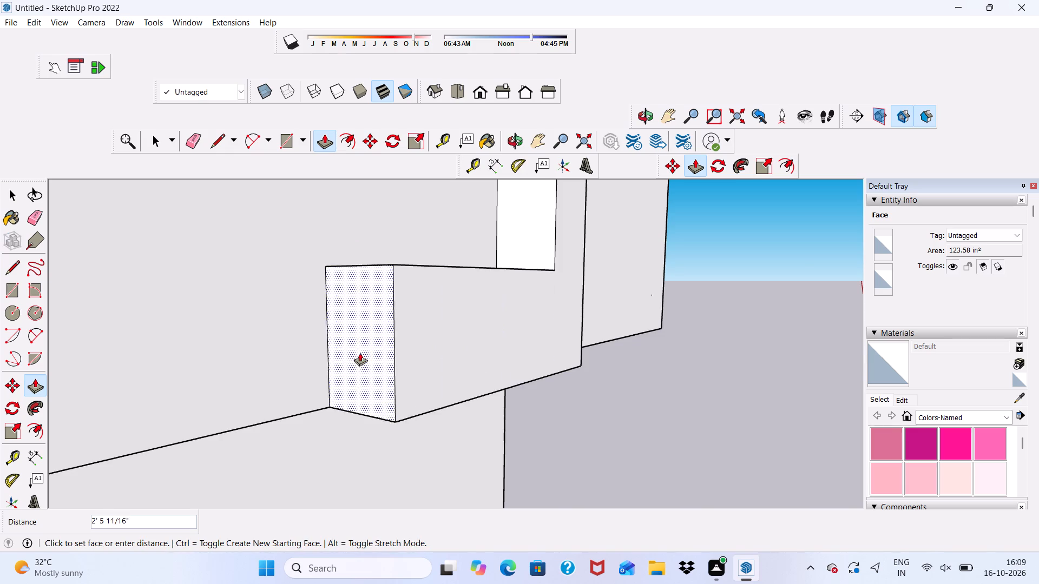
scroll(356, 349, down, 20)
scroll(356, 349, down, 6)
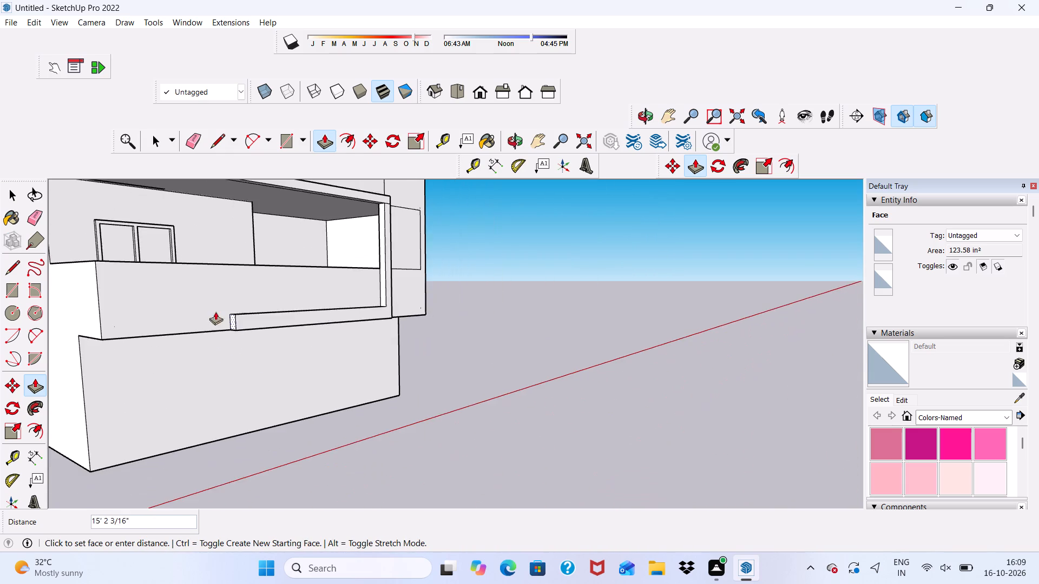
scroll(209, 311, down, 4)
scroll(122, 322, up, 6)
click(122, 315)
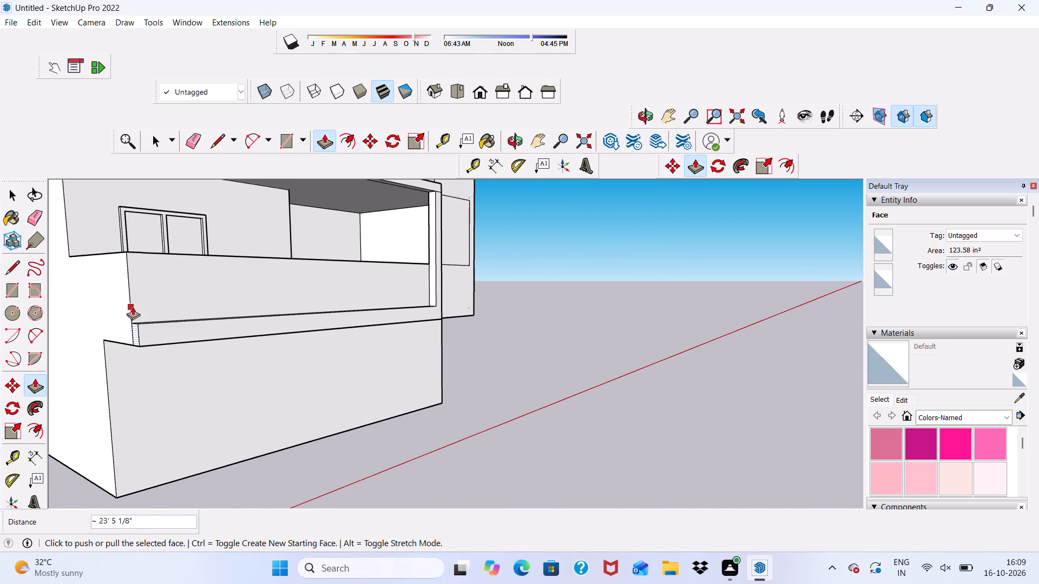
Erase the leftover seam edges where the vertical post meets the upper projecting band.
middle_drag(156, 316, 23, 328)
scroll(248, 300, down, 3)
middle_drag(302, 321, 166, 431)
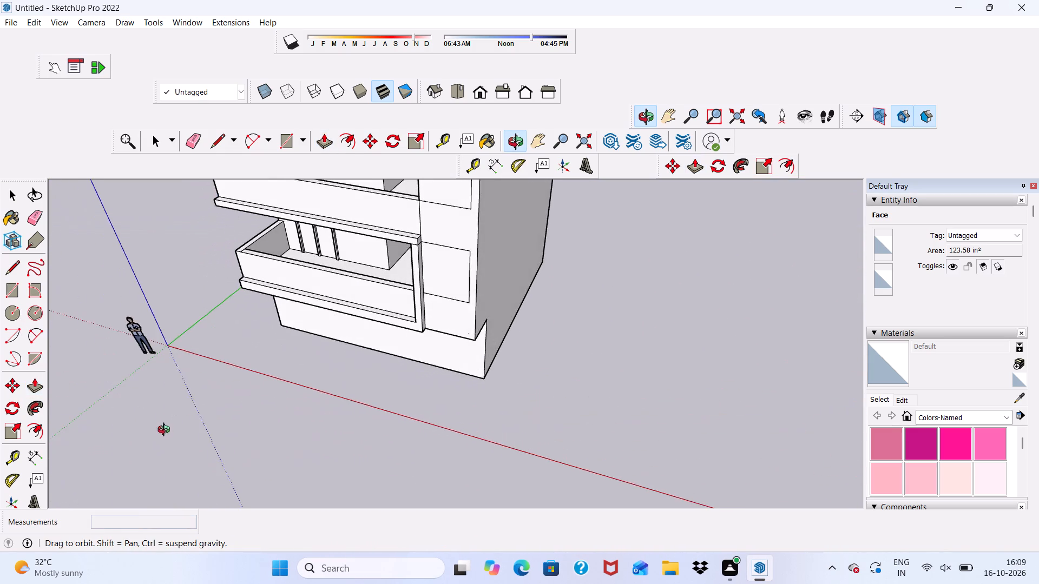
middle_drag(166, 431, 166, 427)
scroll(401, 335, up, 4)
click(188, 136)
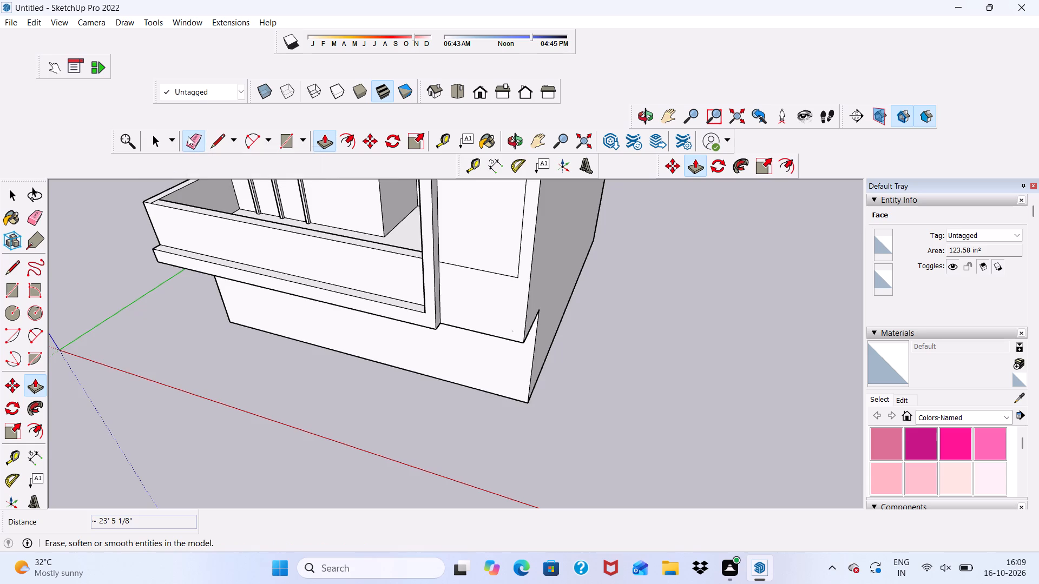
scroll(186, 245, down, 10)
scroll(322, 255, up, 16)
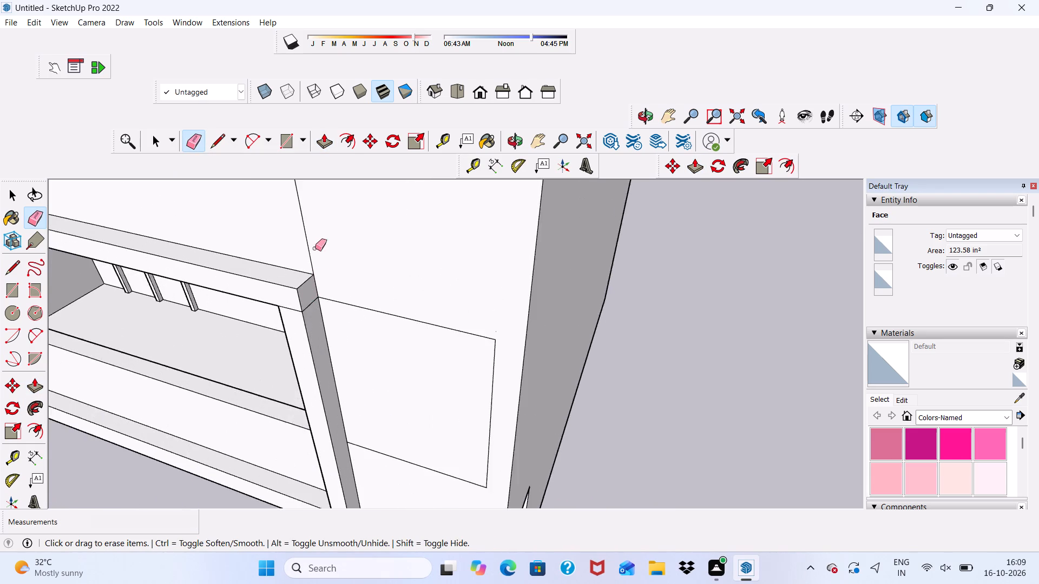
scroll(315, 248, up, 5)
scroll(307, 303, down, 1)
scroll(302, 324, up, 1)
drag(302, 324, 303, 331)
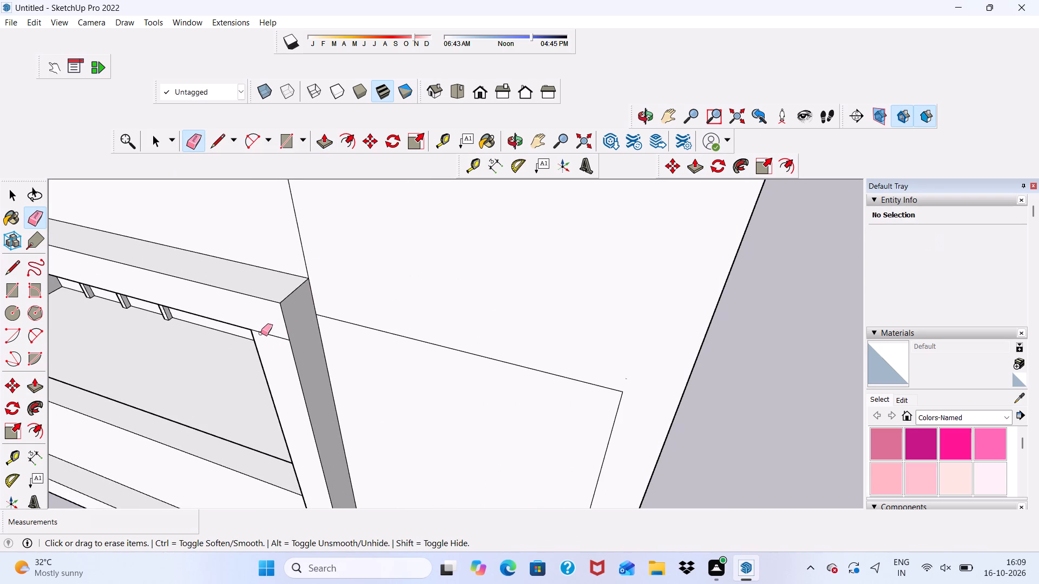
click(261, 333)
scroll(268, 327, down, 3)
middle_drag(270, 329, 301, 255)
key(space)
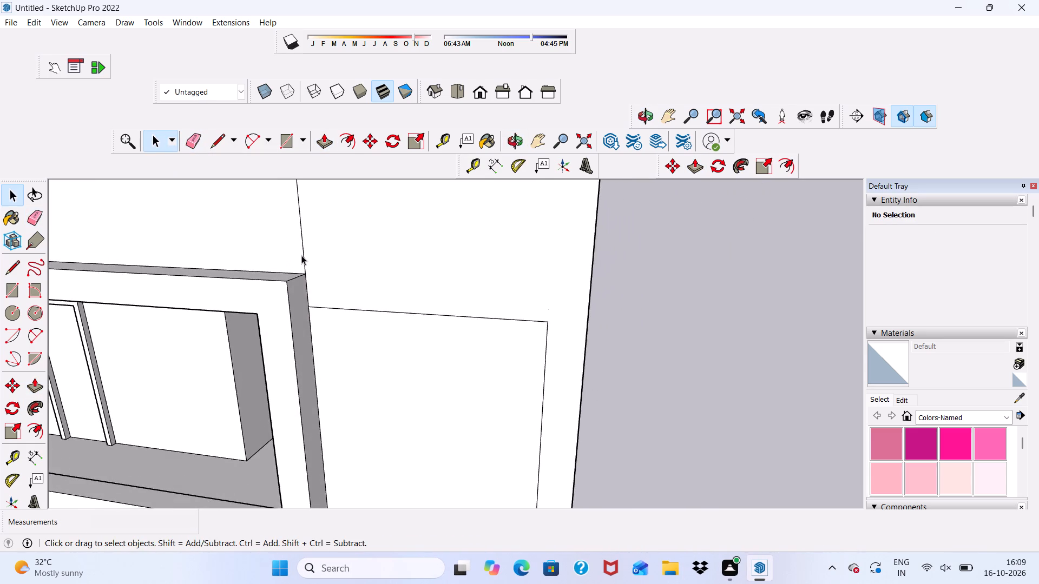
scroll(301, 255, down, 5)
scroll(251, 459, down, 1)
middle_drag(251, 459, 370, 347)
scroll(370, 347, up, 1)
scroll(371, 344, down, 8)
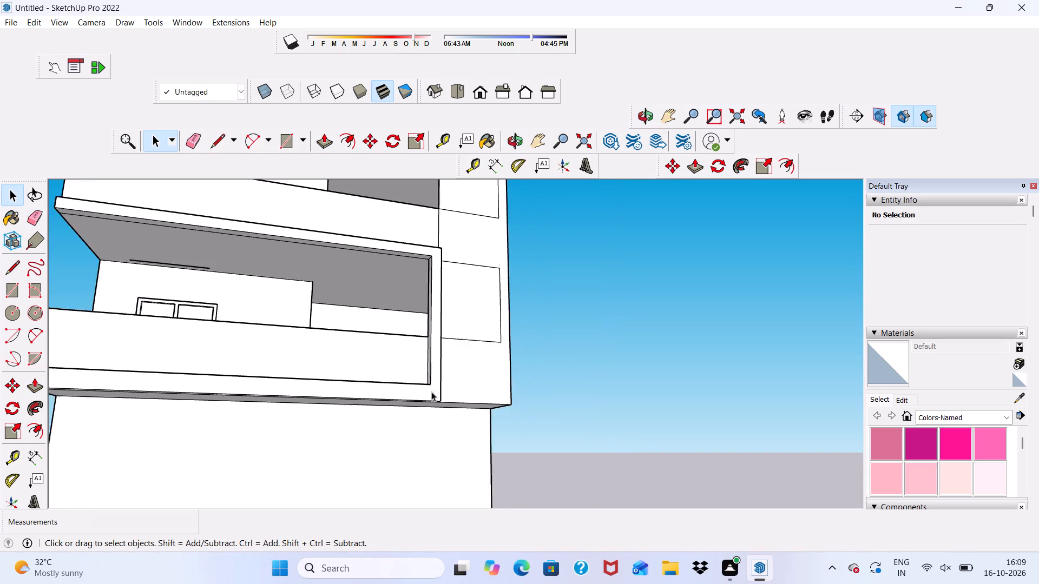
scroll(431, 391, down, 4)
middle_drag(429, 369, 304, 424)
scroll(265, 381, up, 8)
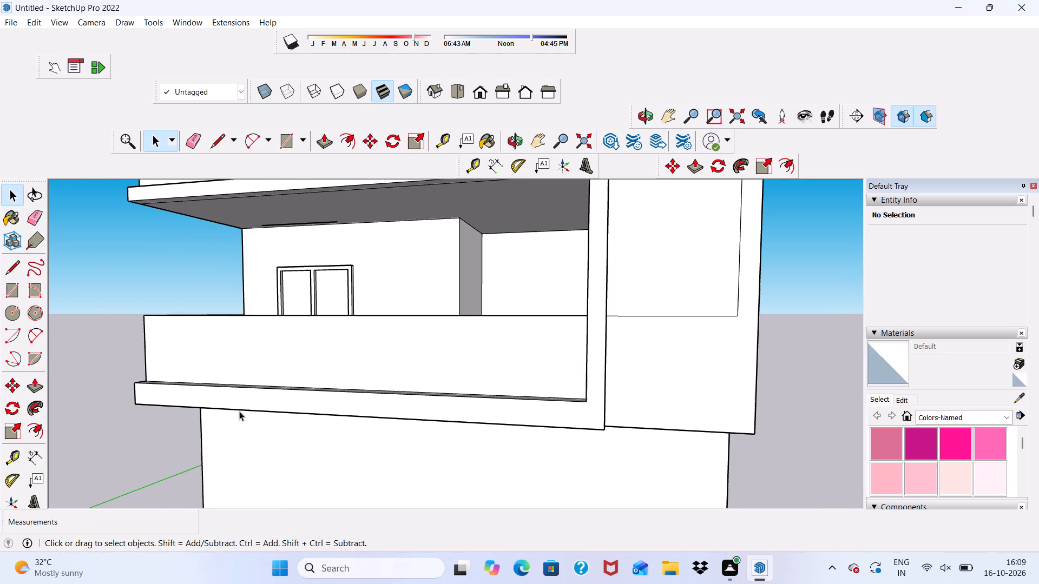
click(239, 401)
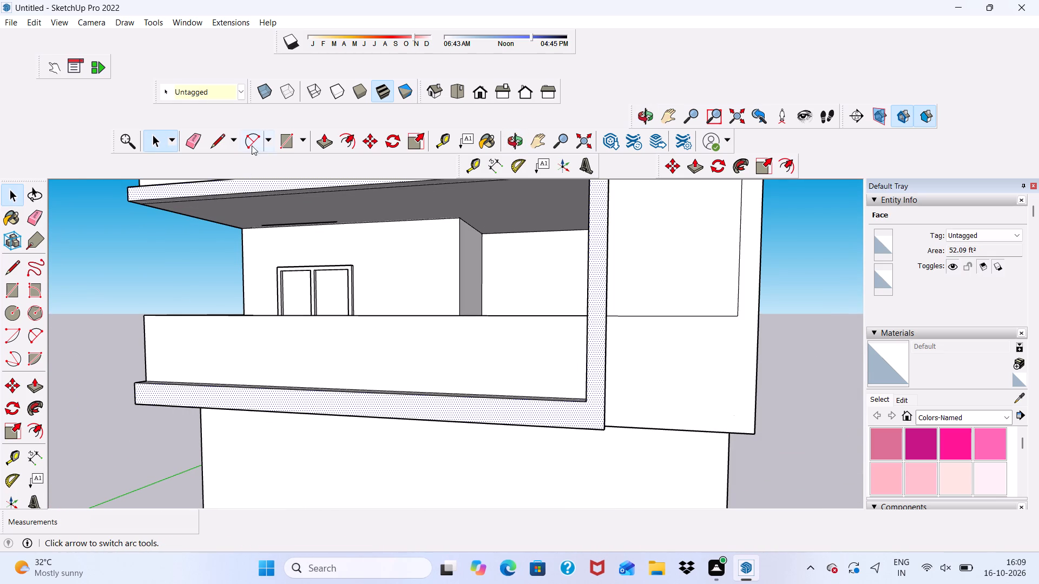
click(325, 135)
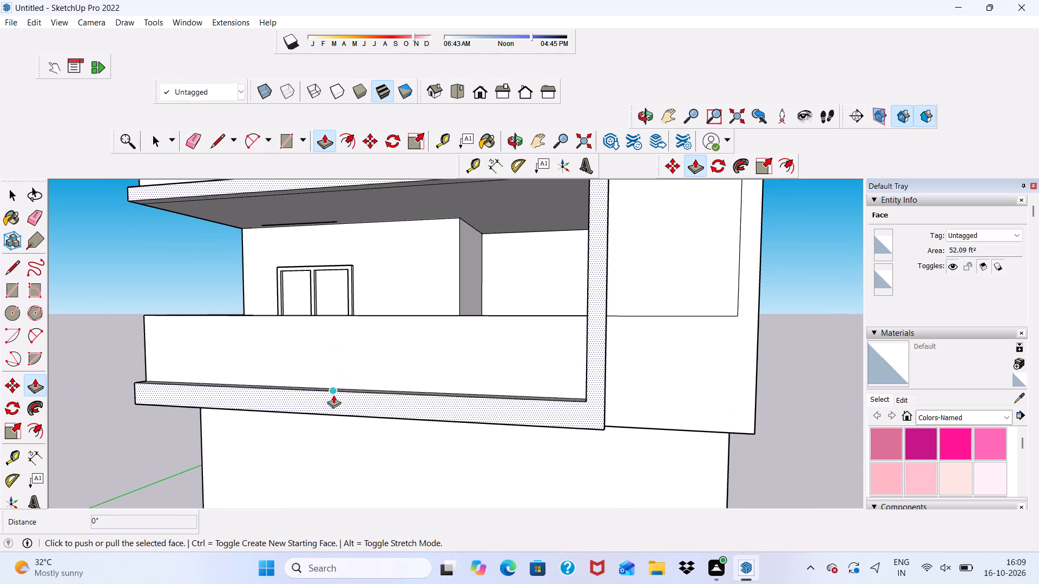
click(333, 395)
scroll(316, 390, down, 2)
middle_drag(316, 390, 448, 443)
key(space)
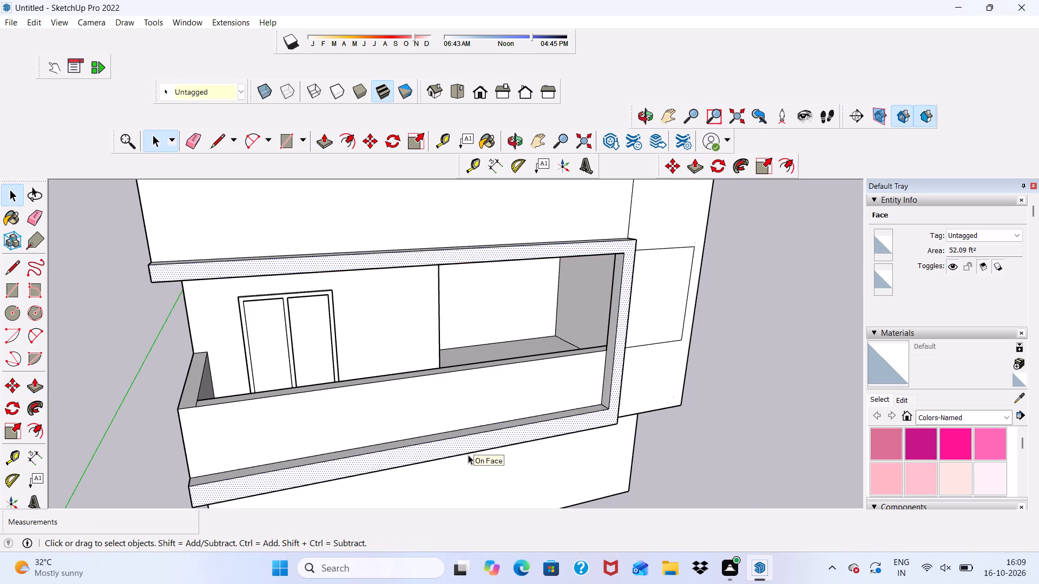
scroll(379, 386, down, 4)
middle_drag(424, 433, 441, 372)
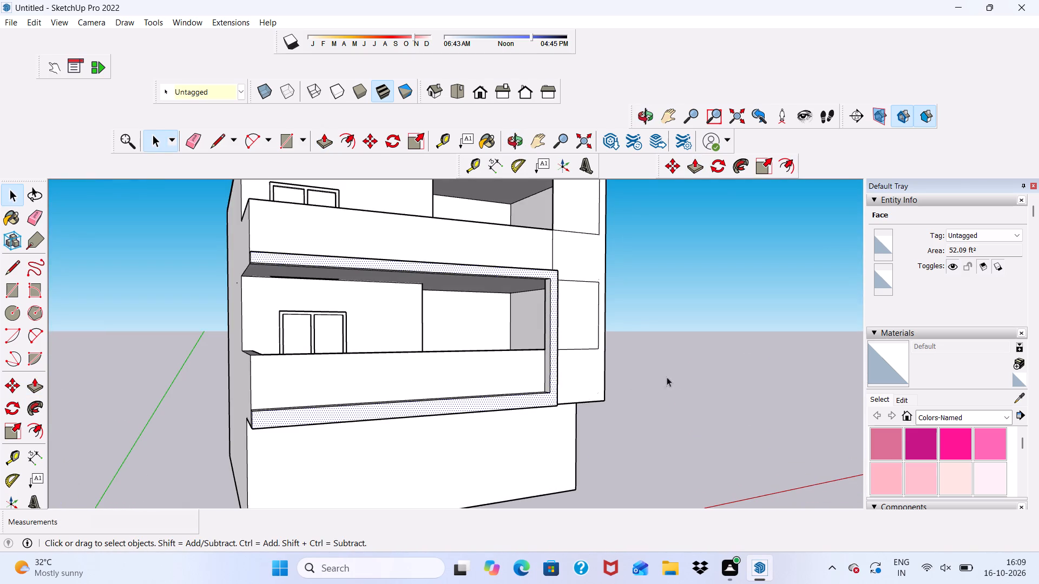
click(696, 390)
Extrude the front face of the C-shaped projecting facade frame outward by 3".
middle_drag(568, 379, 404, 502)
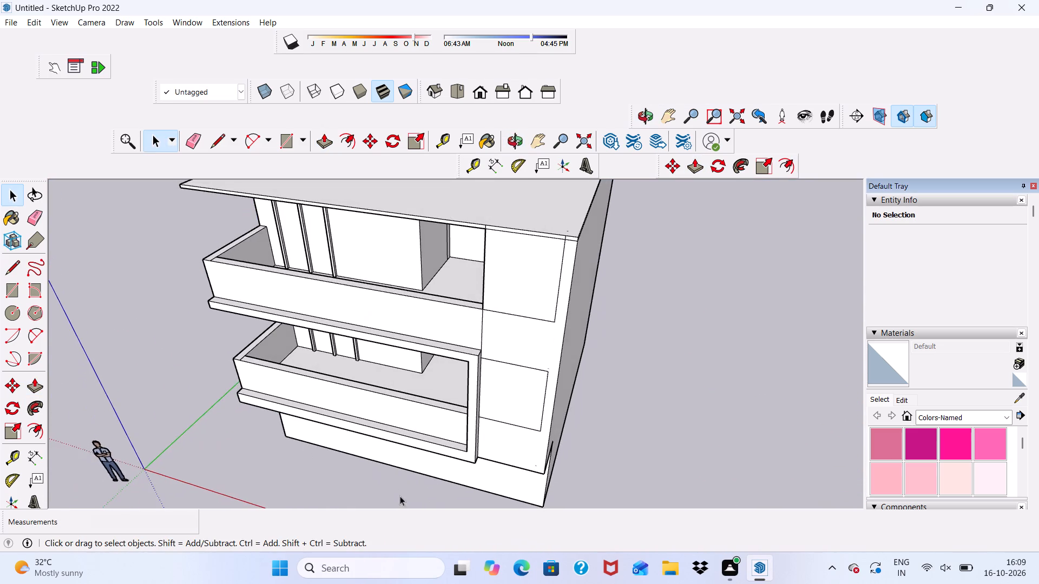
scroll(387, 459, up, 4)
scroll(372, 419, down, 4)
middle_drag(372, 419, 340, 375)
scroll(339, 374, up, 4)
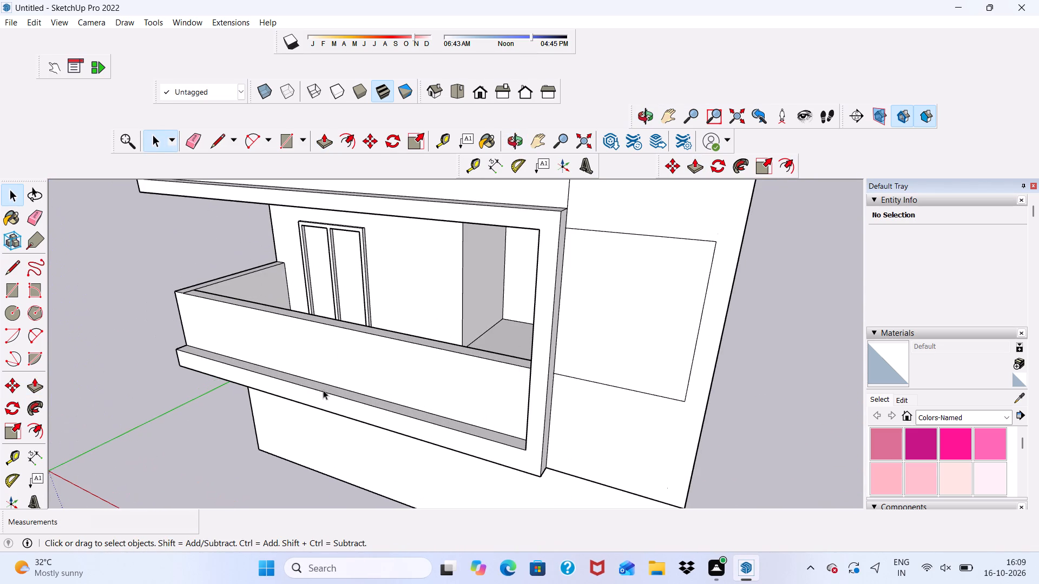
click(318, 398)
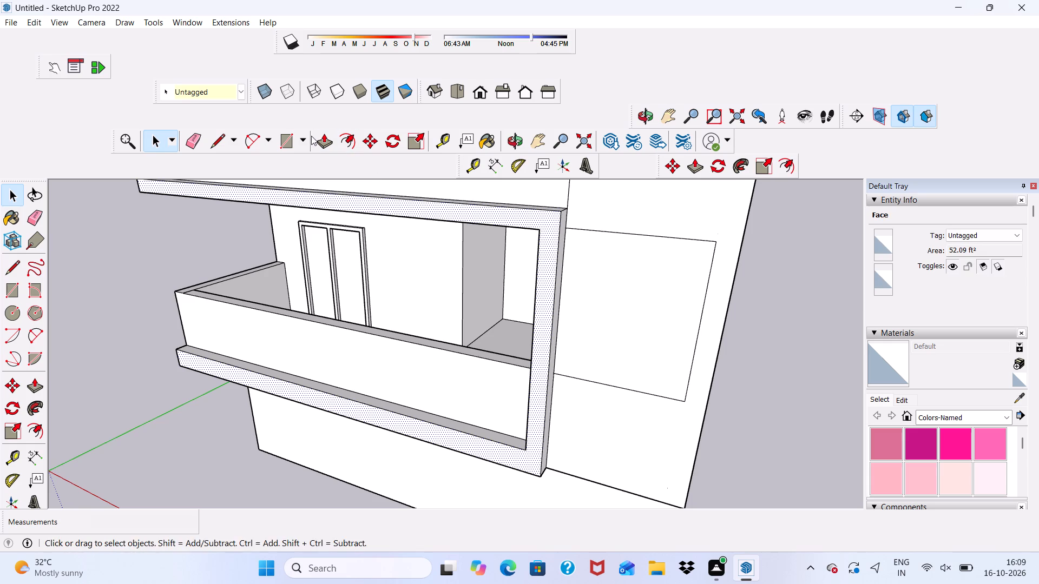
click(317, 134)
click(286, 388)
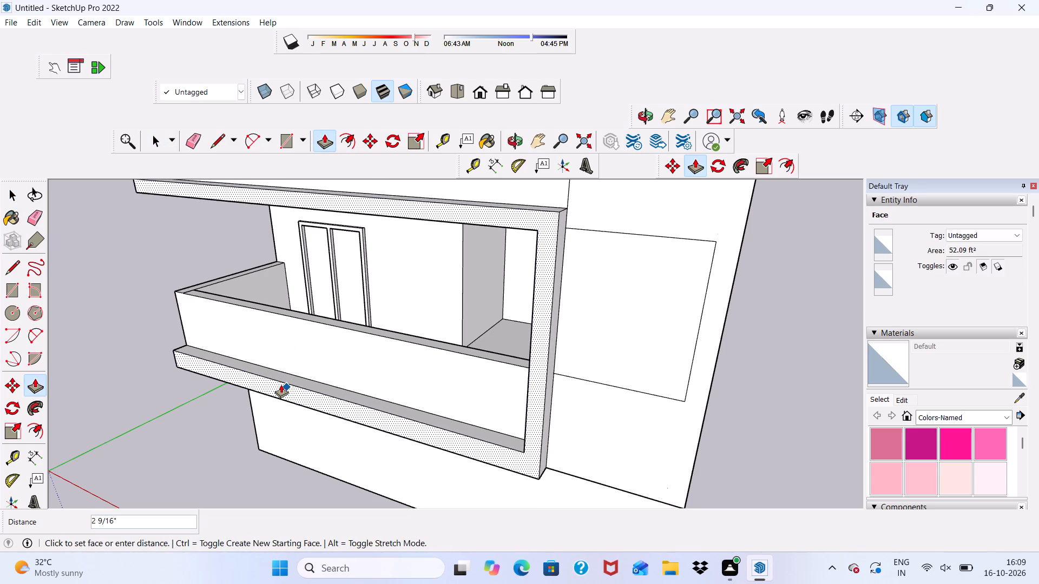
key(3)
key(shift+quotedbl)
key(Return)
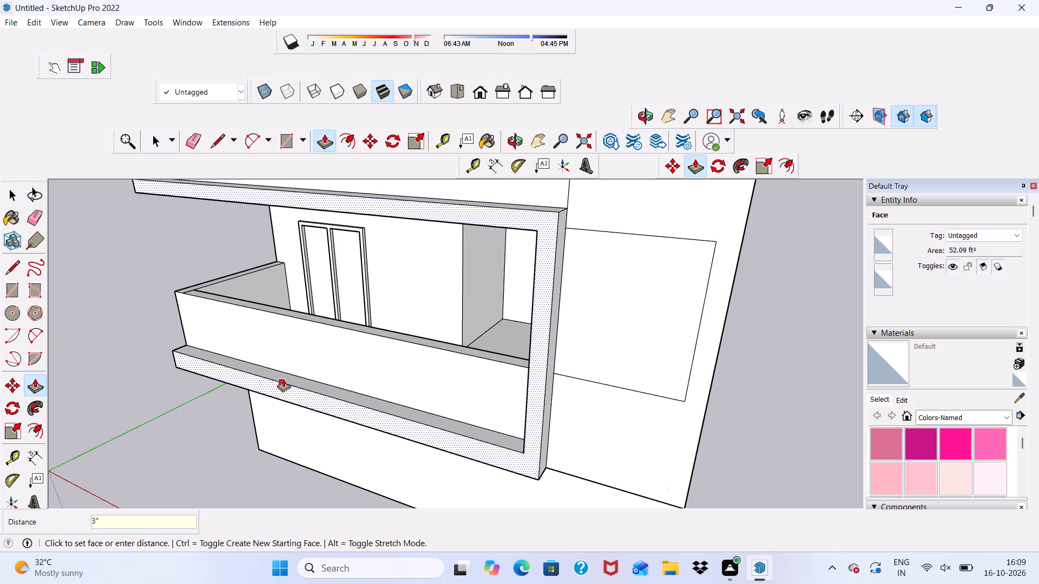
key(space)
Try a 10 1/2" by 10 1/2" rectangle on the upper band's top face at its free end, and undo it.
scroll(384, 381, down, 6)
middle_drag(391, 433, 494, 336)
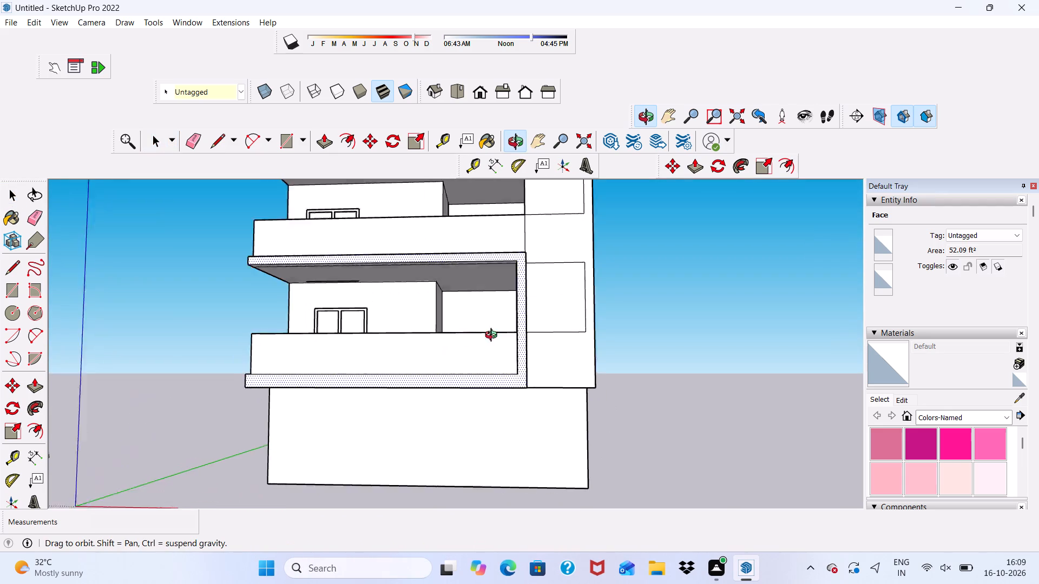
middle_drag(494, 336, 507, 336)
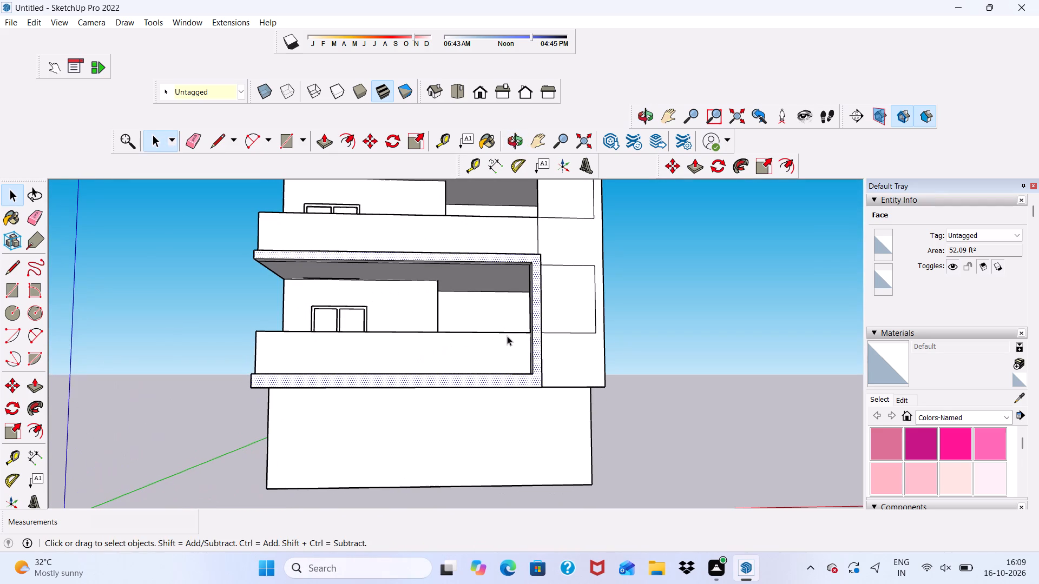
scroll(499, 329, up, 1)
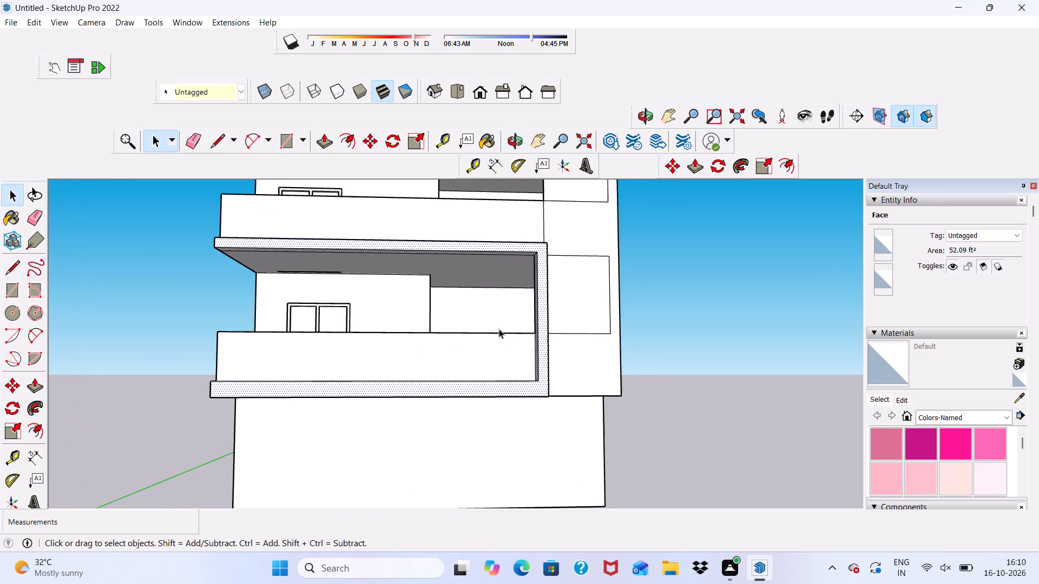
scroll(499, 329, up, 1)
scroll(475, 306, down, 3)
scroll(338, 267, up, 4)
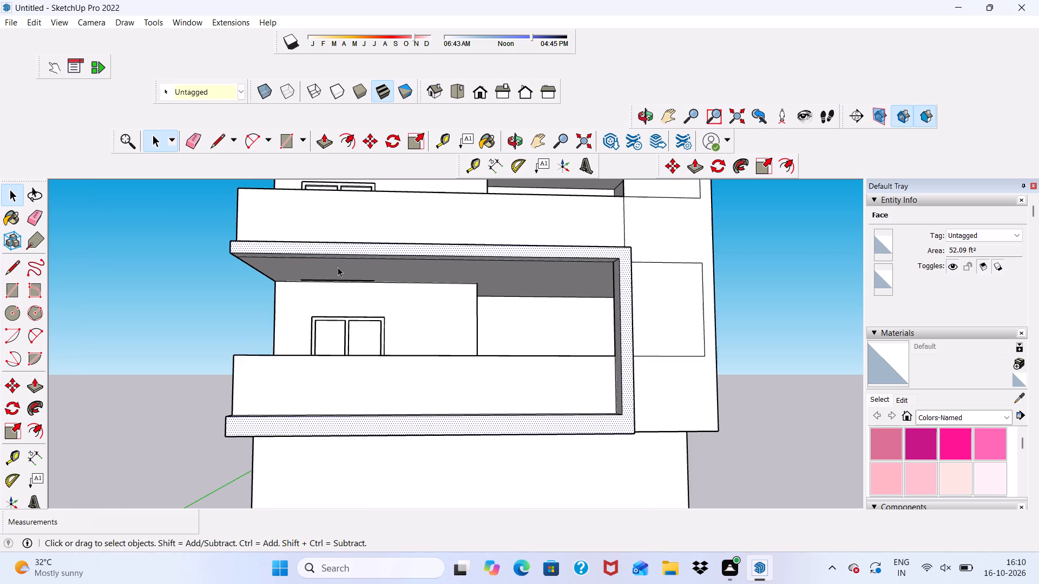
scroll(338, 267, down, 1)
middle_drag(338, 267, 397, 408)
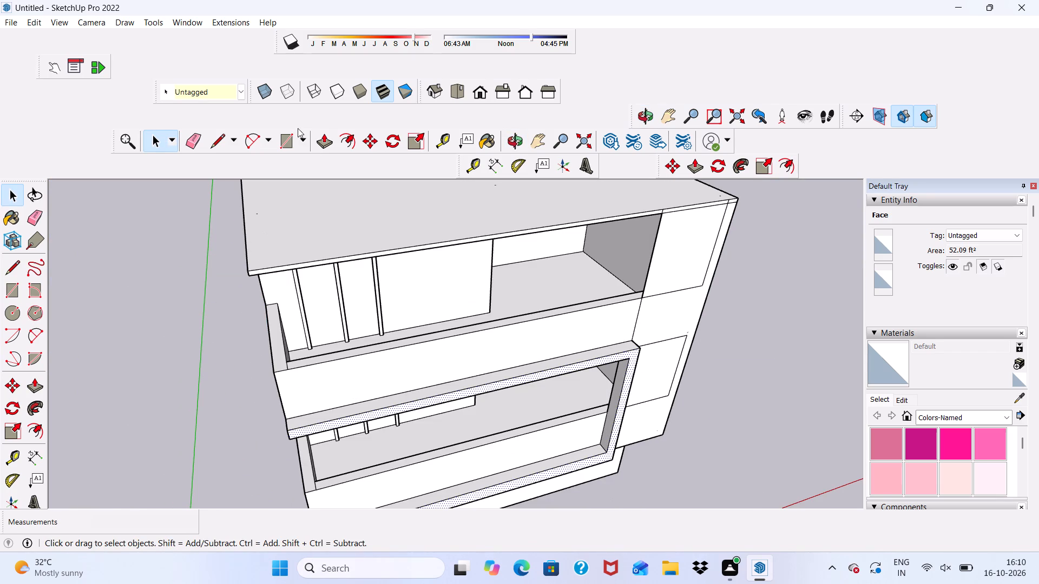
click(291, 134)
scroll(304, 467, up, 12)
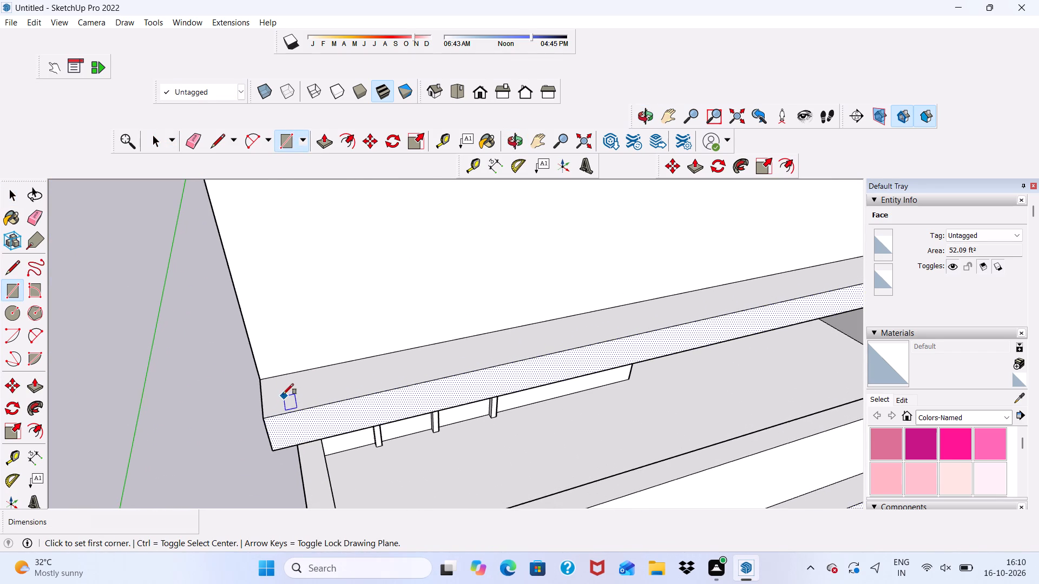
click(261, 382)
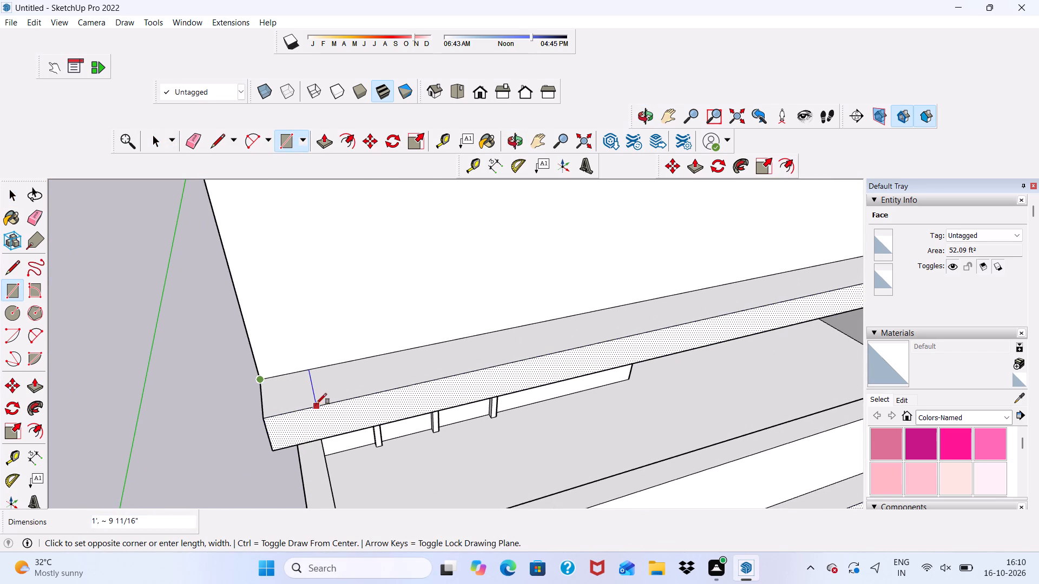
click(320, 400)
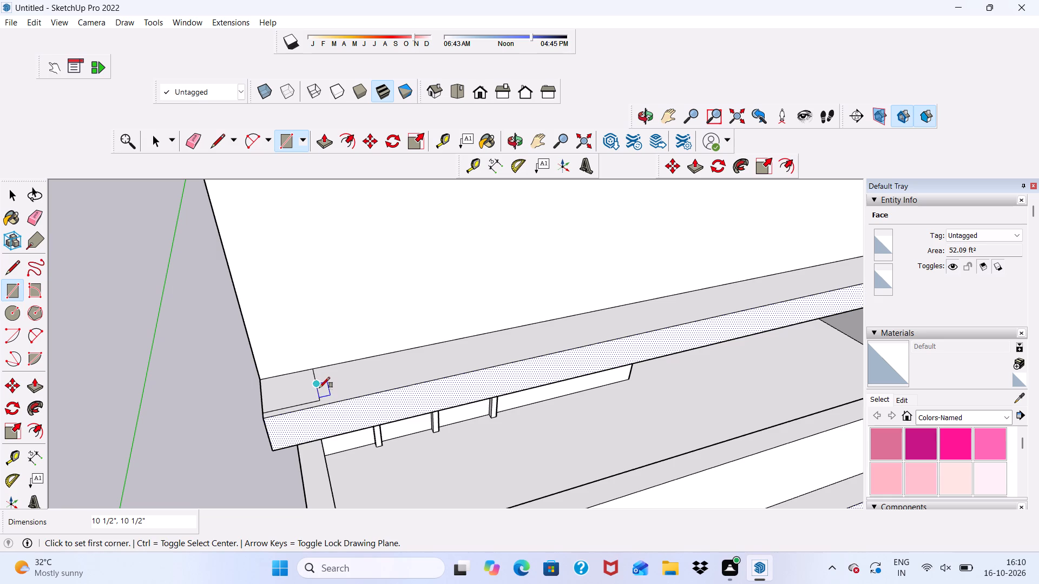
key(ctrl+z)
Draw a rectangle about 1' 3 9/16" by 1' across the upper band's top face, at the end away from the facade panel.
click(259, 376)
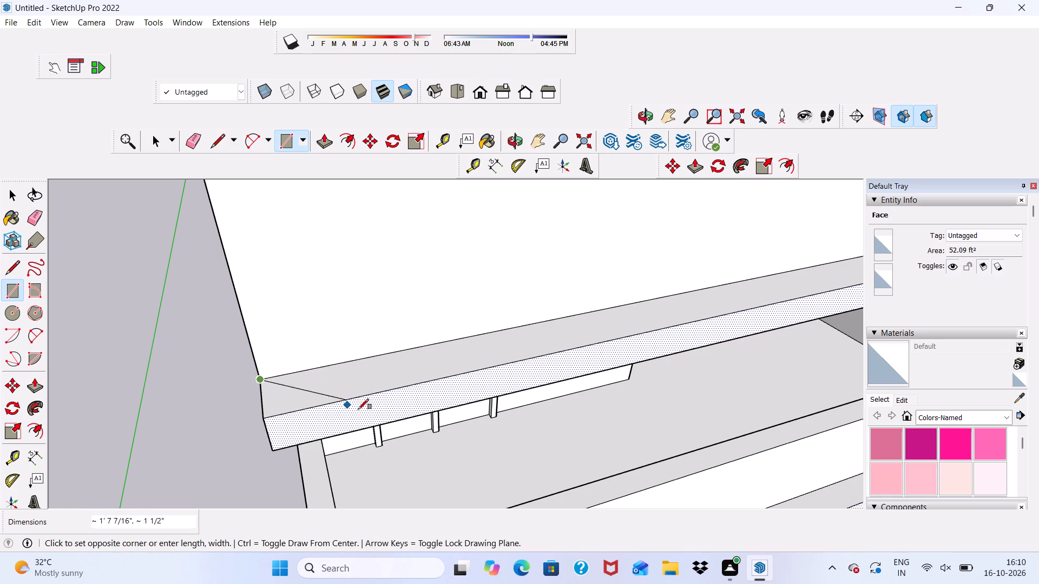
click(347, 399)
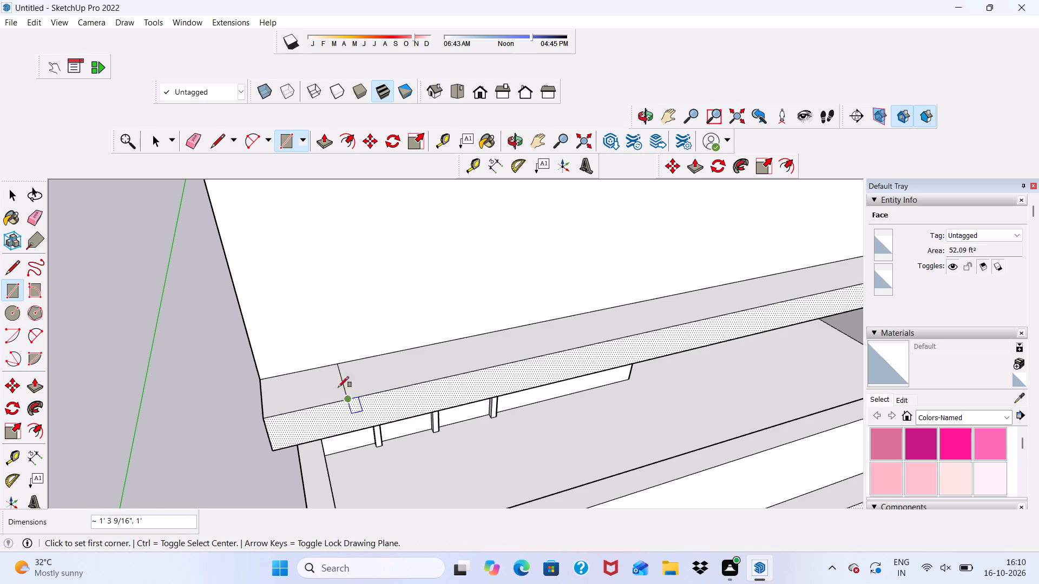
key(space)
key(space)
Extrude the rectangle on the upper band's end up about 3' 6 7/16" to the upper balcony parapet's top as a vertical post.
click(325, 137)
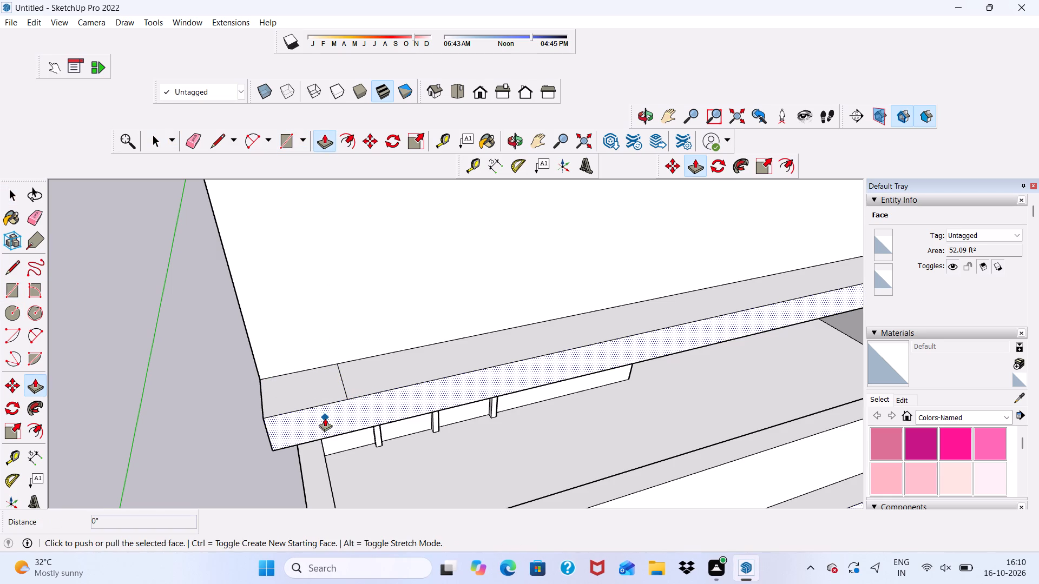
key(space)
click(315, 387)
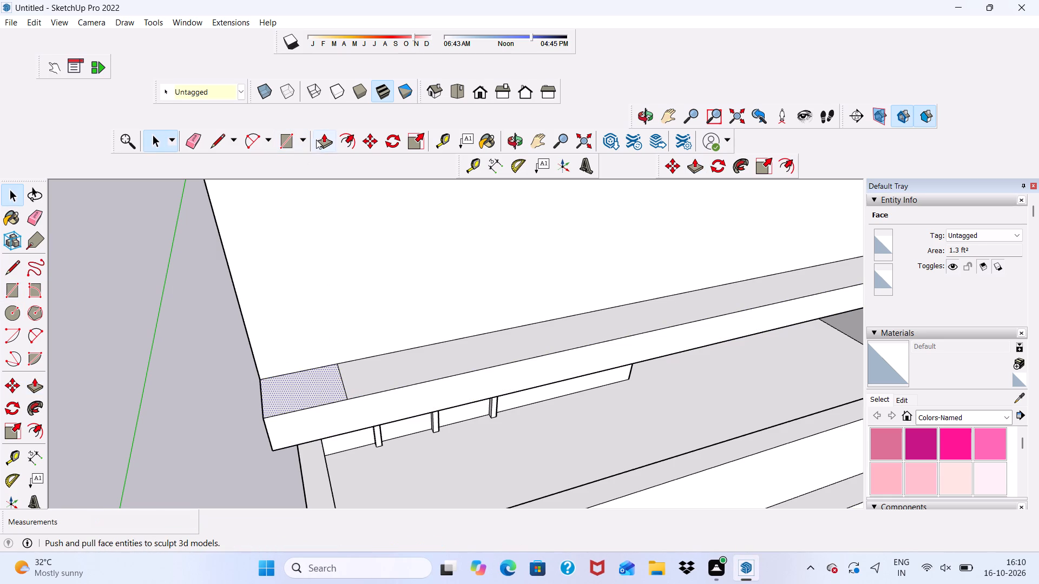
click(318, 140)
click(303, 396)
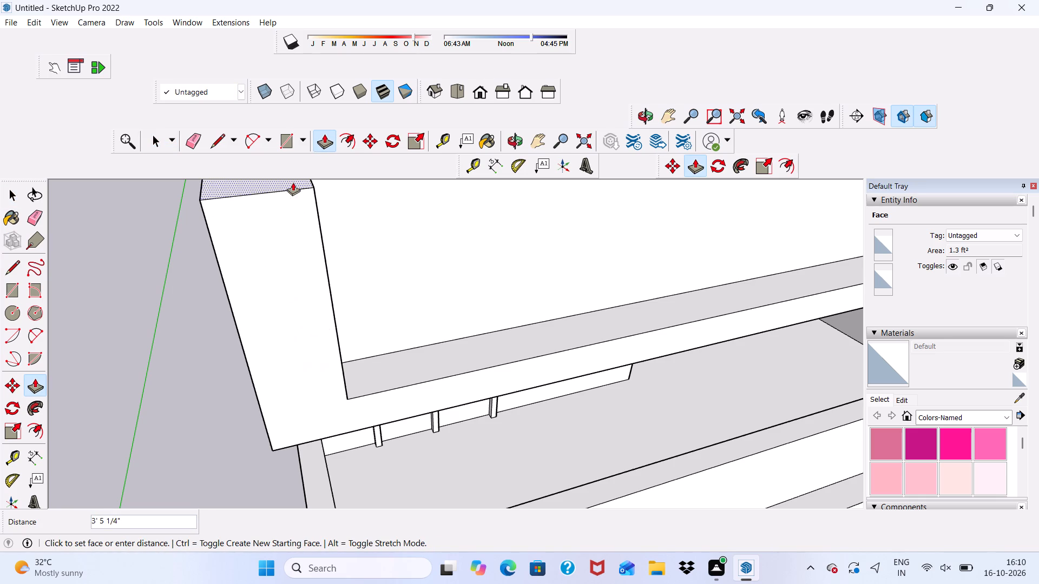
scroll(293, 183, down, 16)
scroll(312, 191, up, 5)
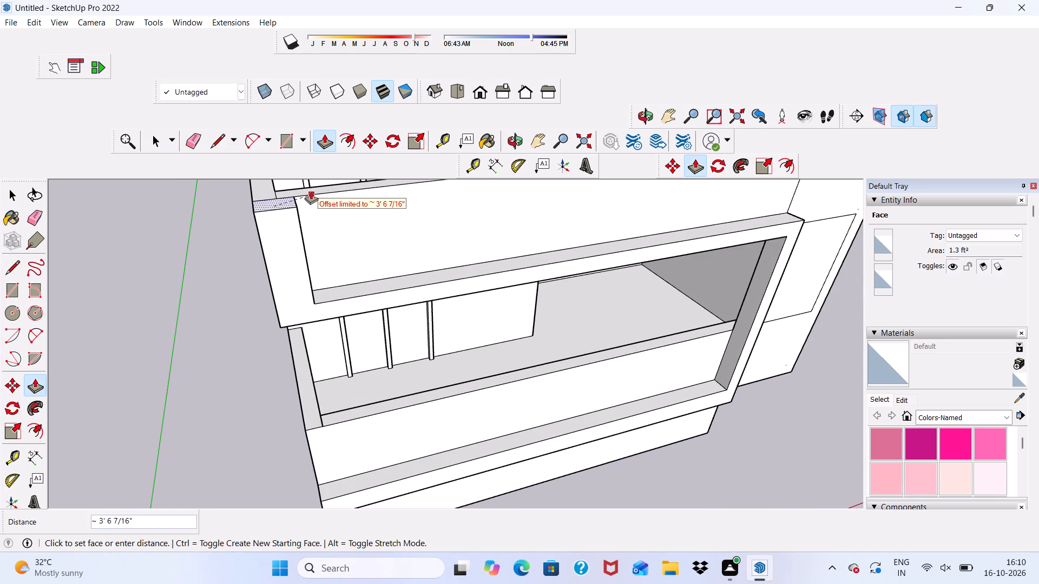
double_click(311, 191)
click(311, 191)
scroll(323, 238, down, 1)
middle_drag(332, 263, 331, 254)
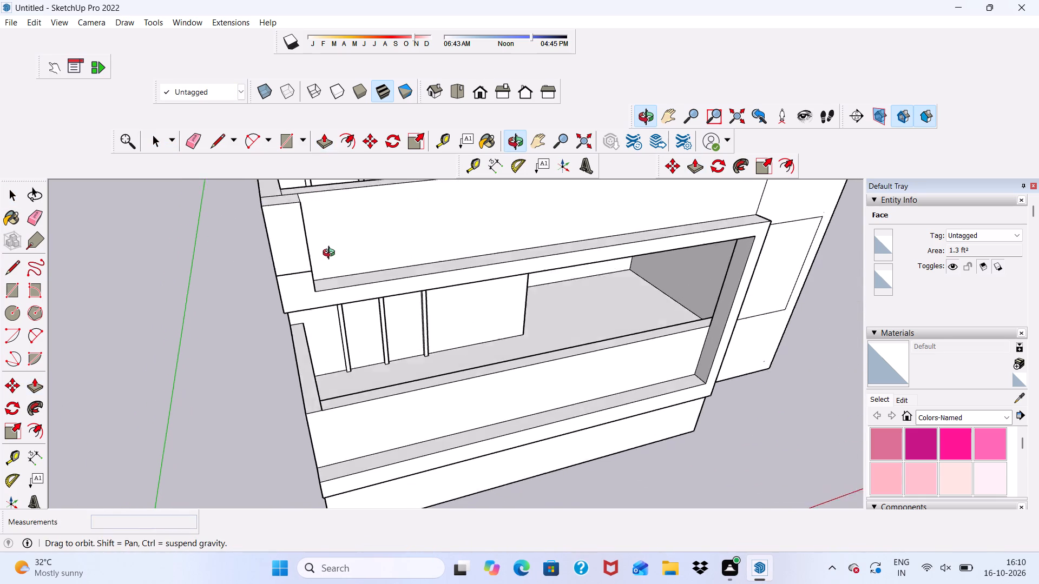
Push the inner side face of the new vertical post back toward its outer edge with Push/Pull to narrow the post.
middle_drag(331, 254, 321, 220)
key(space)
scroll(319, 202, down, 7)
middle_drag(359, 255, 361, 267)
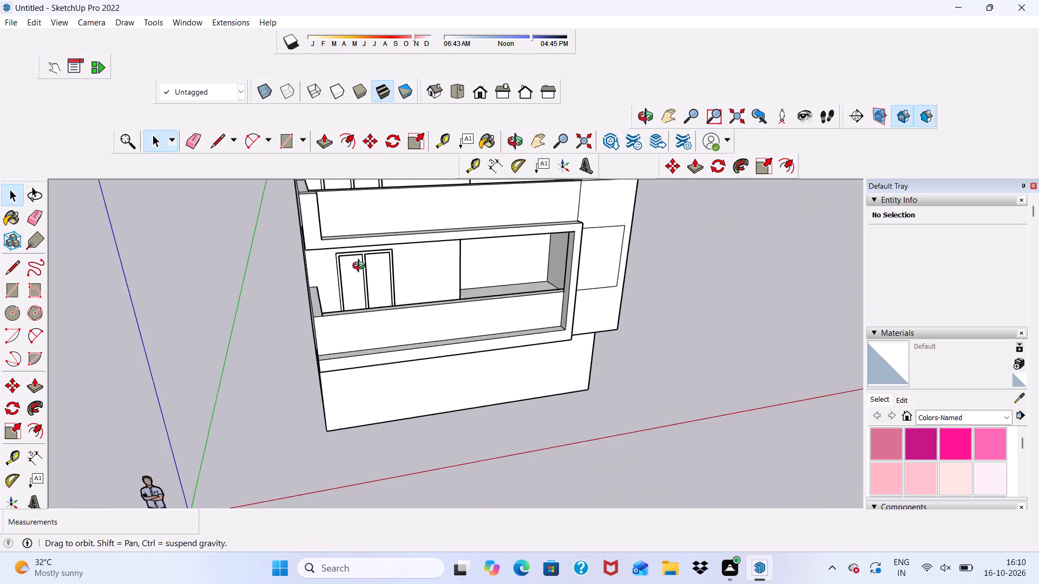
middle_drag(361, 267, 278, 304)
scroll(290, 206, up, 17)
click(301, 277)
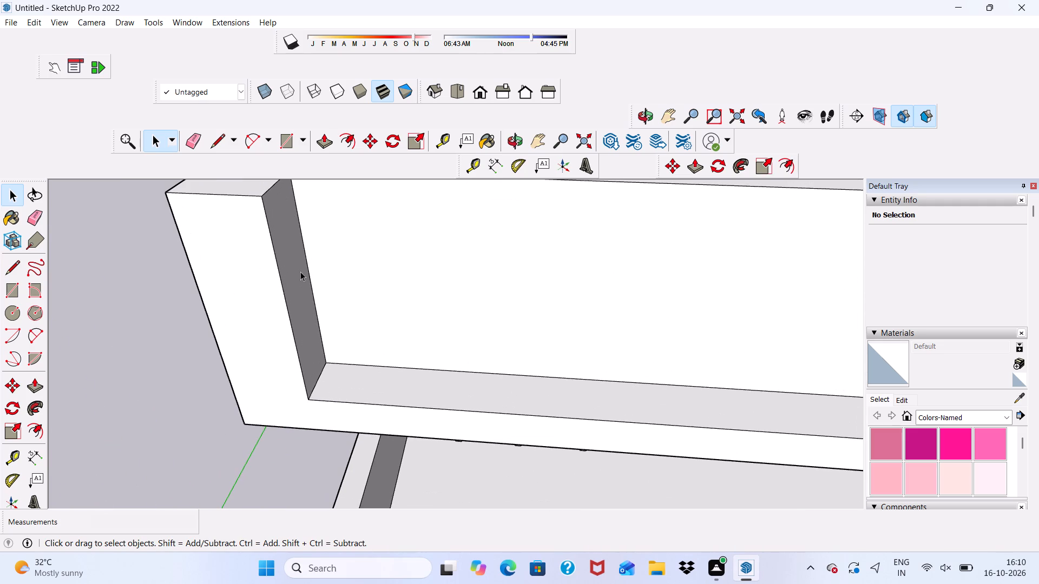
click(325, 131)
drag(299, 269, 285, 266)
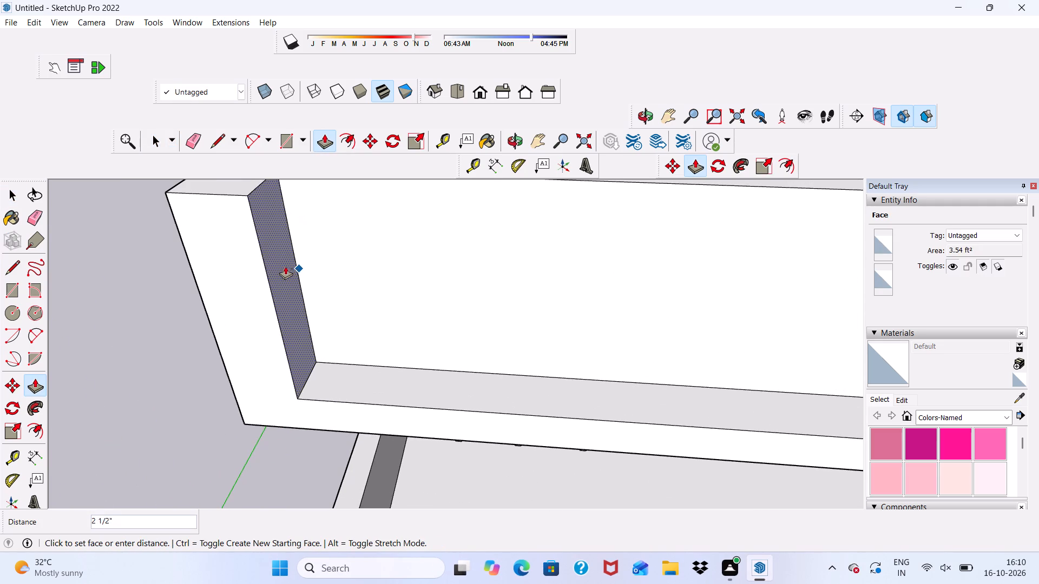
drag(285, 266, 280, 264)
scroll(278, 295, down, 5)
key(space)
Push the post's inner side face slightly further toward the outer edge to bring its width closer to the band's.
middle_drag(310, 343, 328, 291)
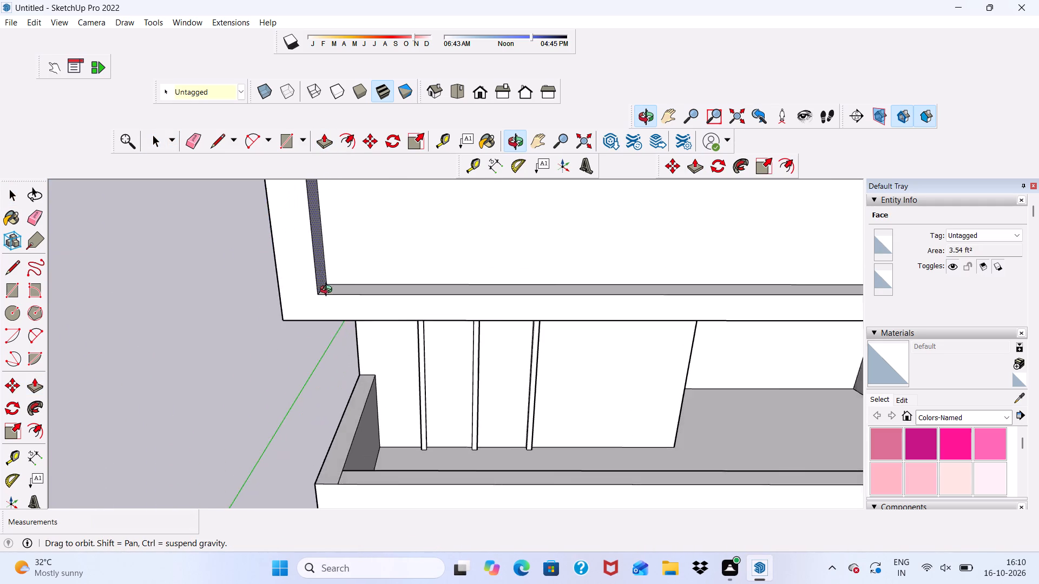
middle_drag(328, 291, 326, 295)
scroll(306, 264, down, 3)
middle_drag(357, 315, 253, 327)
scroll(260, 234, up, 5)
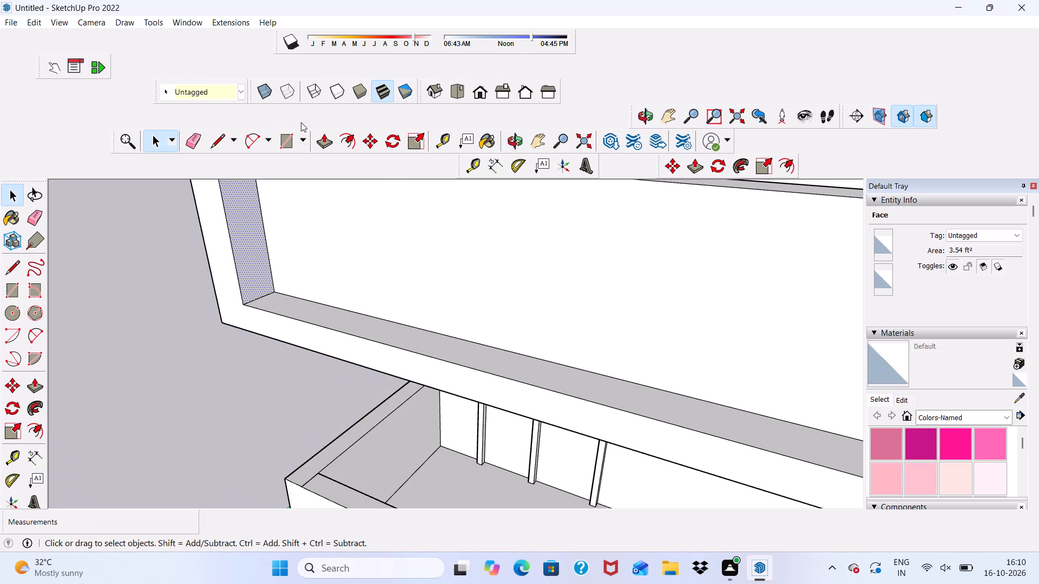
click(325, 143)
drag(255, 240, 251, 236)
scroll(251, 240, down, 5)
key(space)
click(196, 345)
Examine the front facade, checking the vertical post, upper band and balcony parapets from several angles and close up.
scroll(196, 345, down, 3)
middle_drag(212, 349, 363, 240)
scroll(364, 239, up, 1)
scroll(364, 239, down, 5)
scroll(433, 273, down, 3)
middle_drag(471, 295, 472, 291)
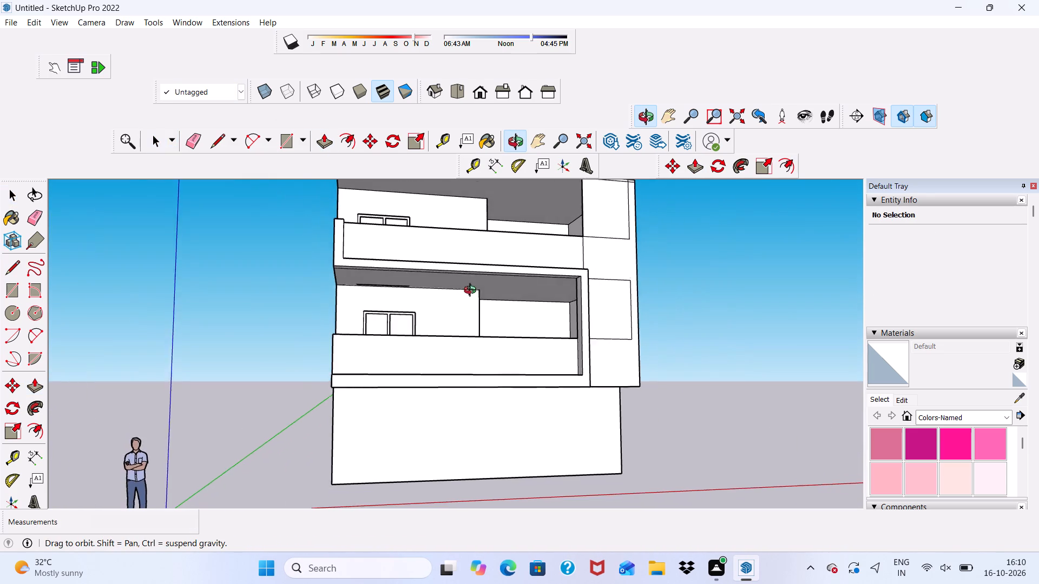
middle_drag(472, 291, 345, 314)
scroll(344, 309, up, 2)
scroll(345, 293, down, 5)
middle_drag(404, 263, 502, 289)
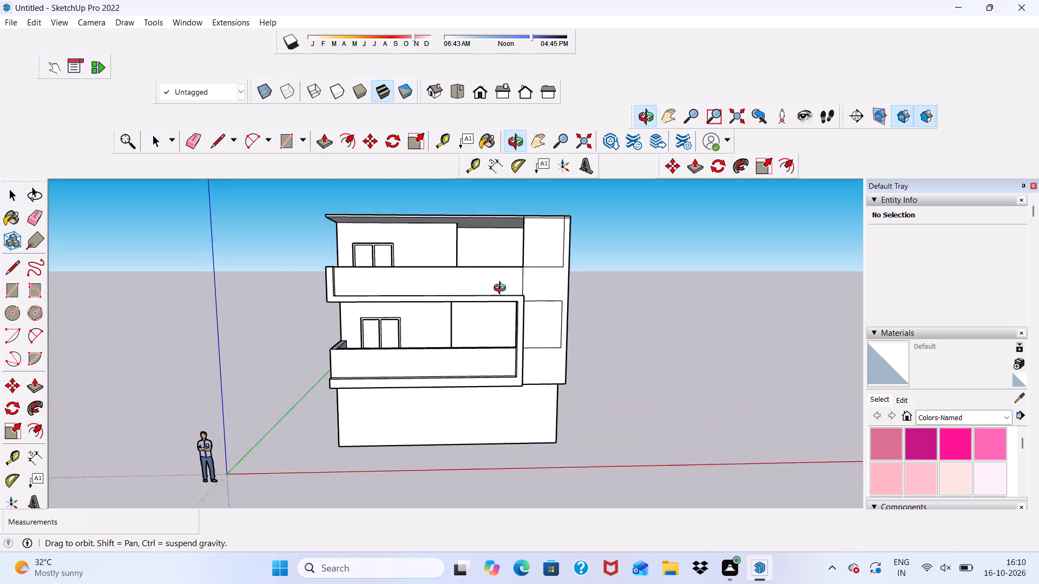
middle_drag(502, 289, 488, 365)
scroll(253, 261, up, 4)
scroll(385, 328, up, 6)
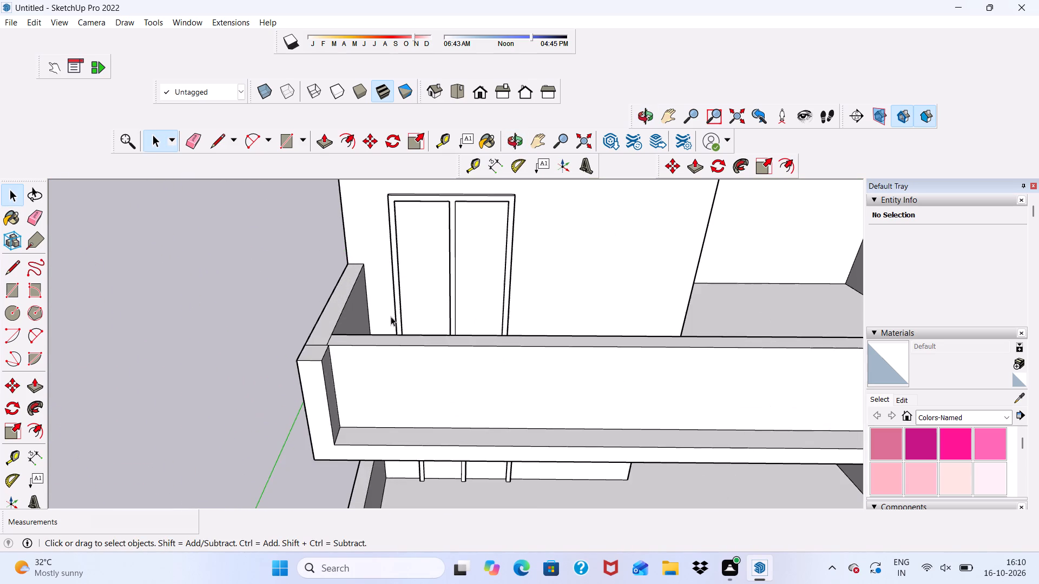
scroll(194, 214, up, 5)
scroll(198, 141, down, 10)
middle_drag(562, 422, 564, 422)
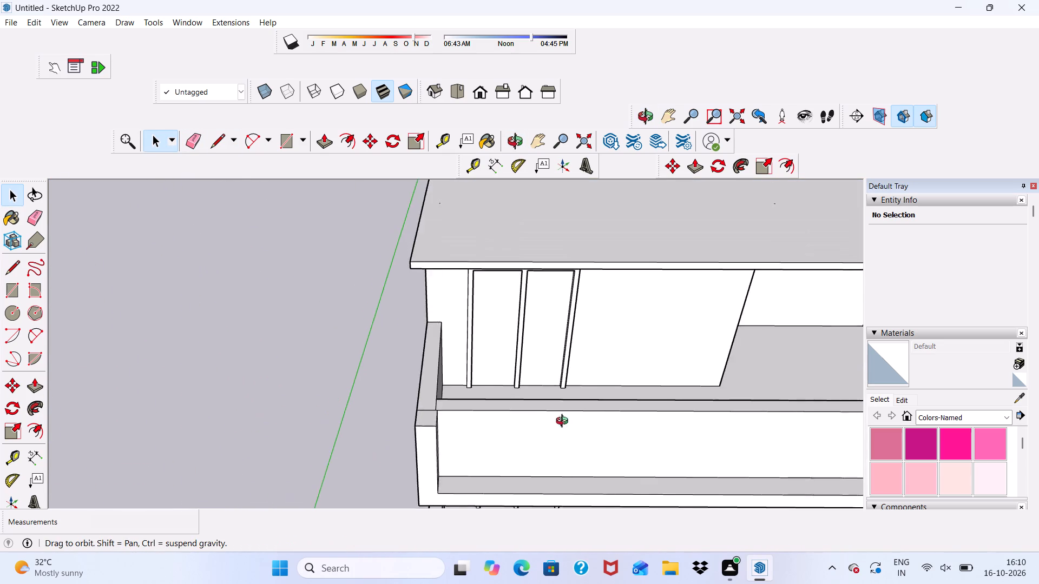
middle_drag(564, 422, 568, 338)
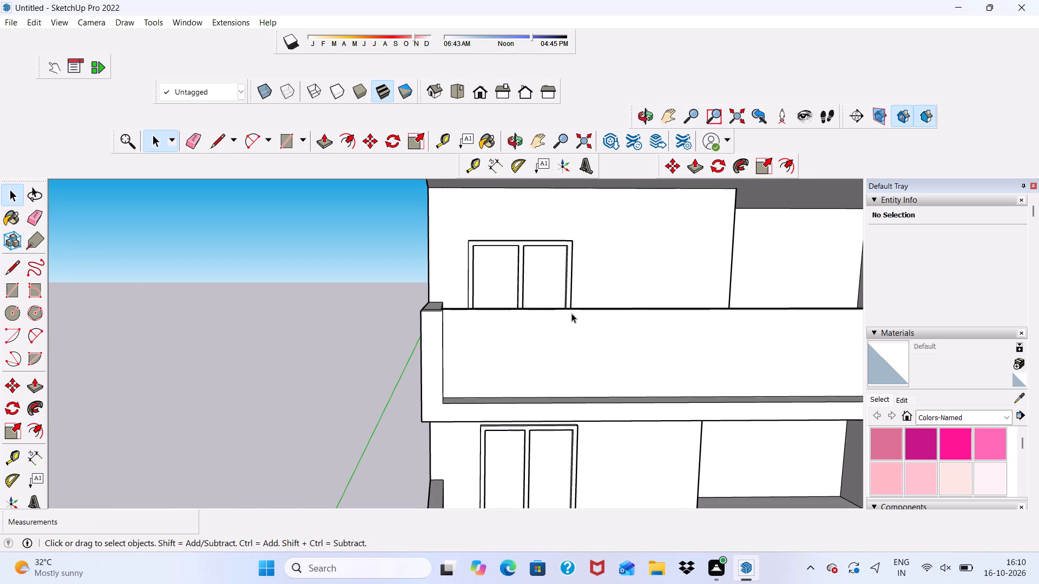
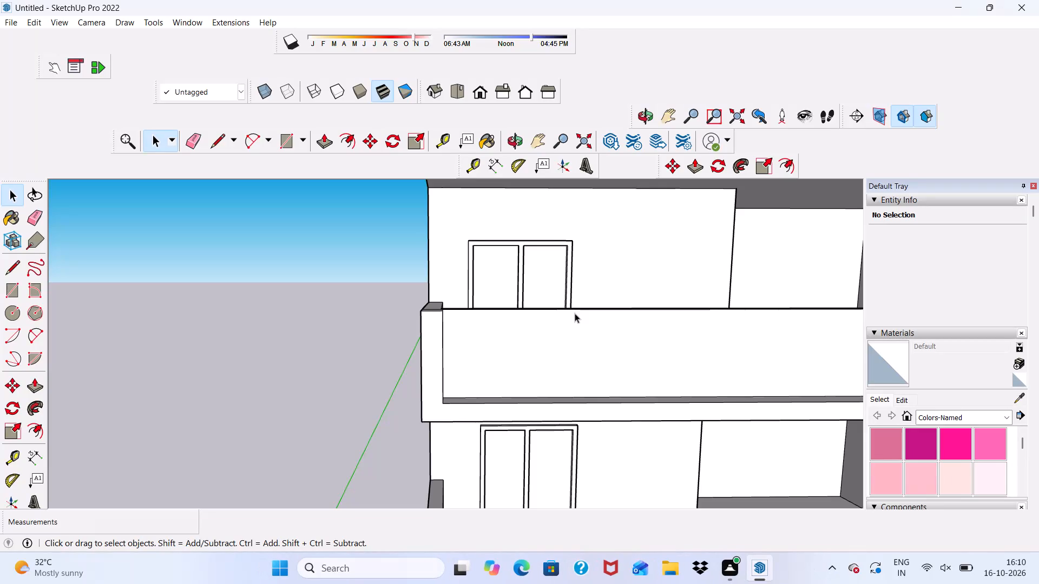
Draw a rectangle about 4' 1/16" by 3' 6 7/16" on the upper balcony parapet's front face, beside the vertical post.
scroll(503, 300, up, 2)
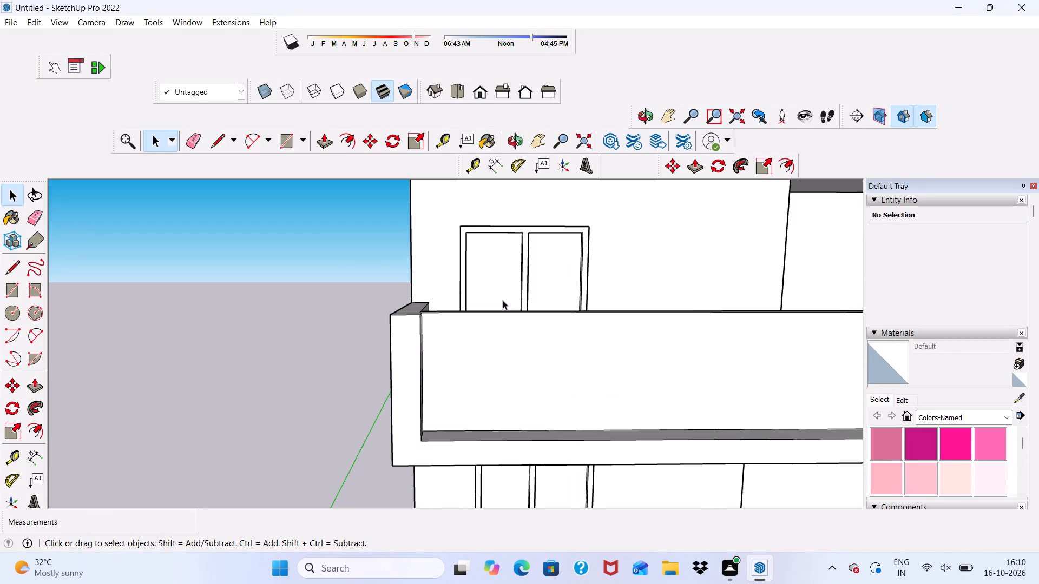
click(284, 142)
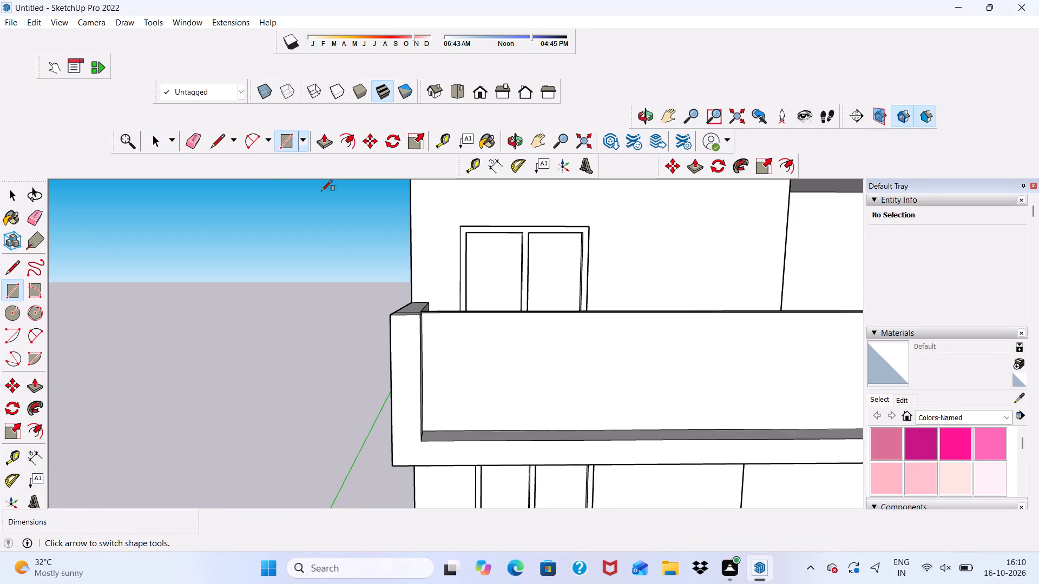
scroll(481, 343, down, 2)
scroll(451, 331, up, 5)
middle_drag(449, 327, 425, 313)
scroll(422, 313, up, 4)
scroll(382, 293, up, 1)
click(372, 283)
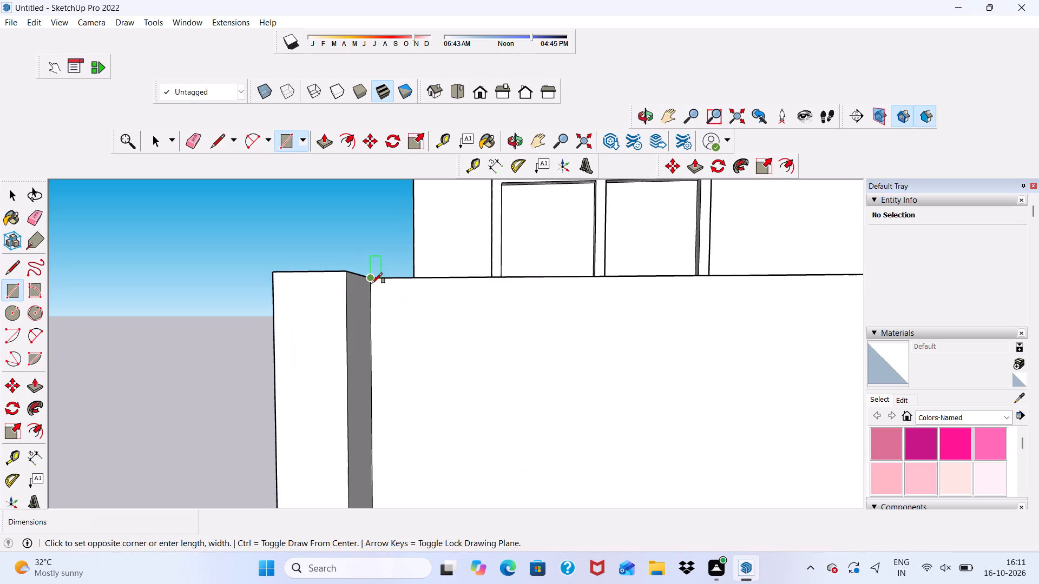
scroll(581, 407, down, 1)
scroll(612, 326, down, 6)
scroll(630, 469, up, 1)
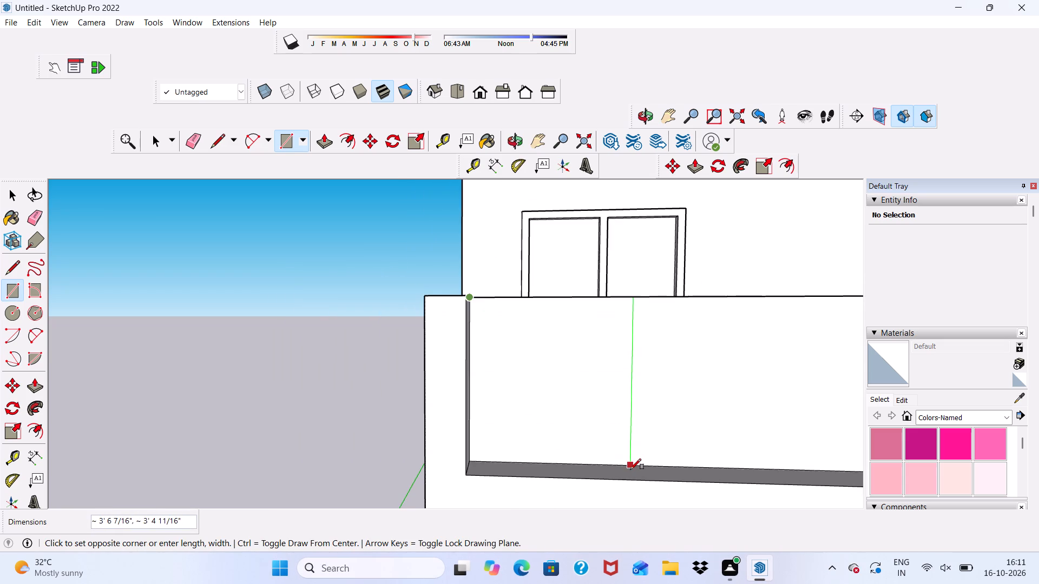
scroll(619, 432, down, 17)
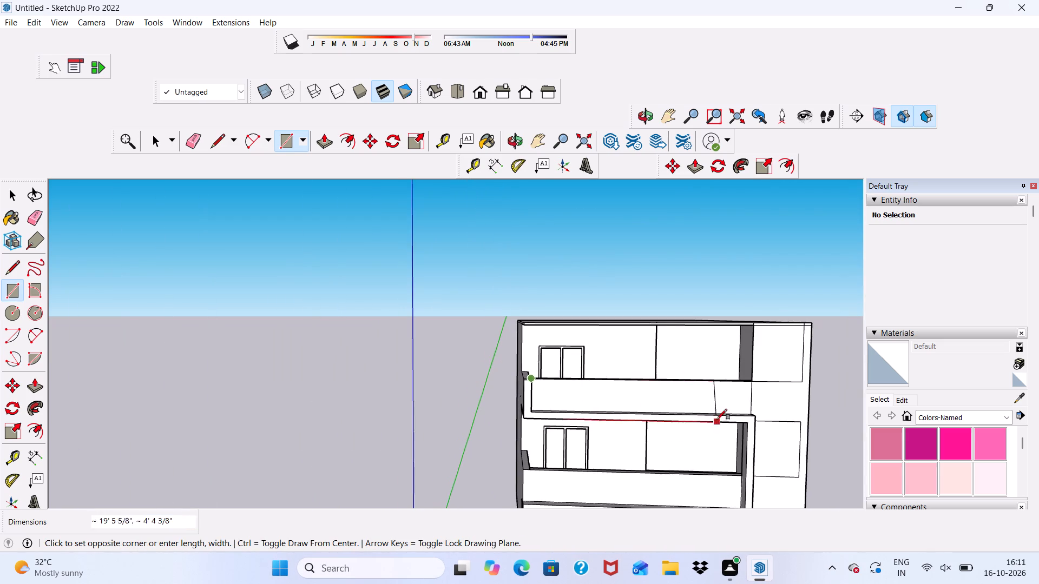
middle_drag(716, 418, 648, 399)
scroll(549, 401, up, 4)
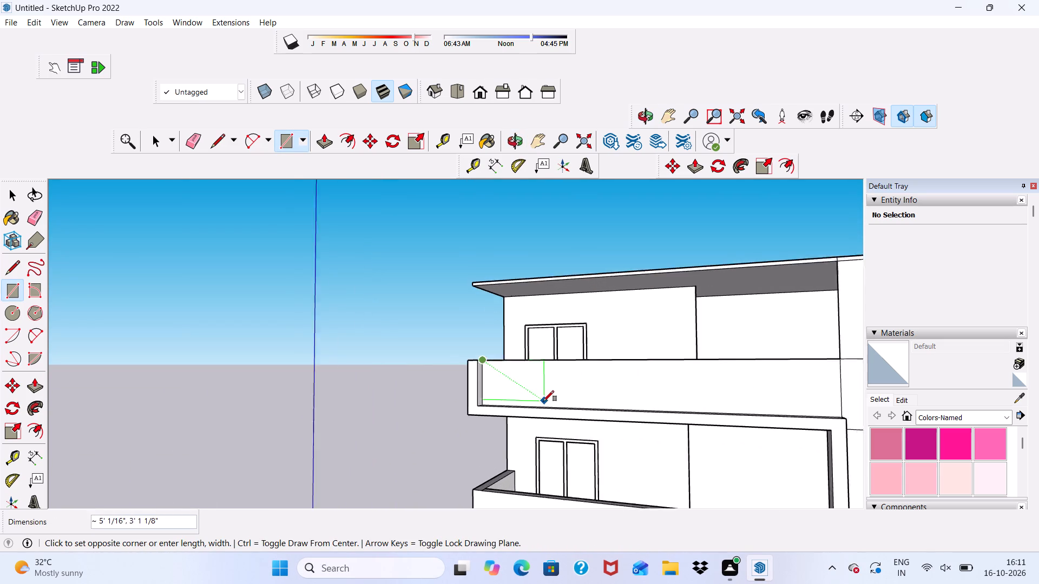
scroll(533, 406, up, 6)
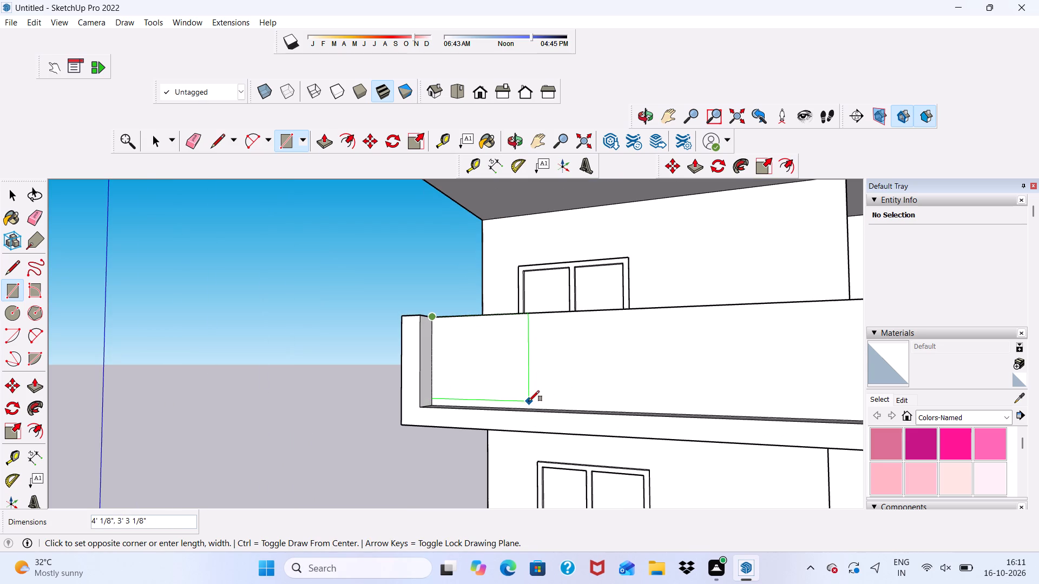
click(529, 406)
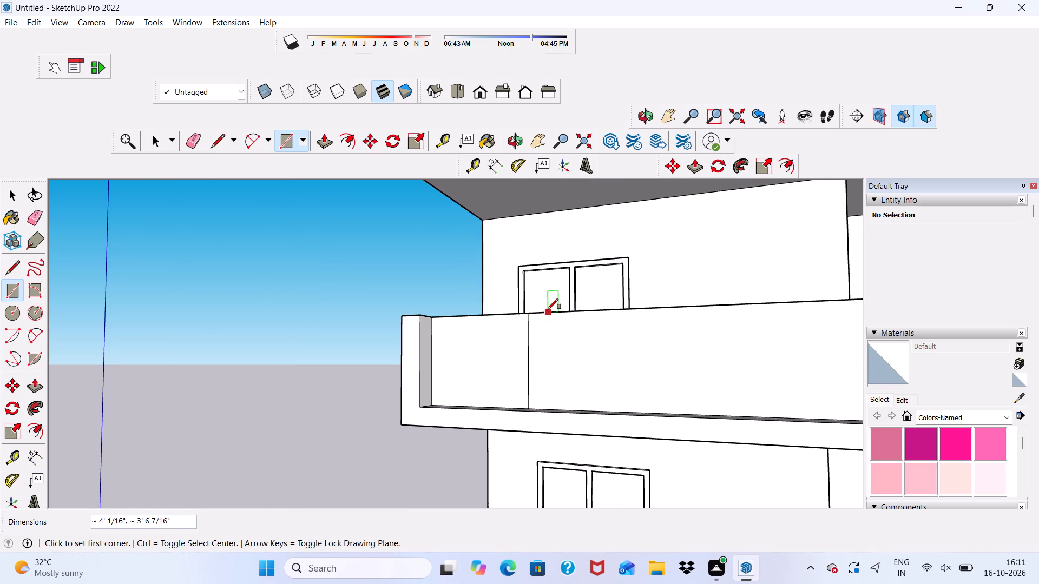
key(space)
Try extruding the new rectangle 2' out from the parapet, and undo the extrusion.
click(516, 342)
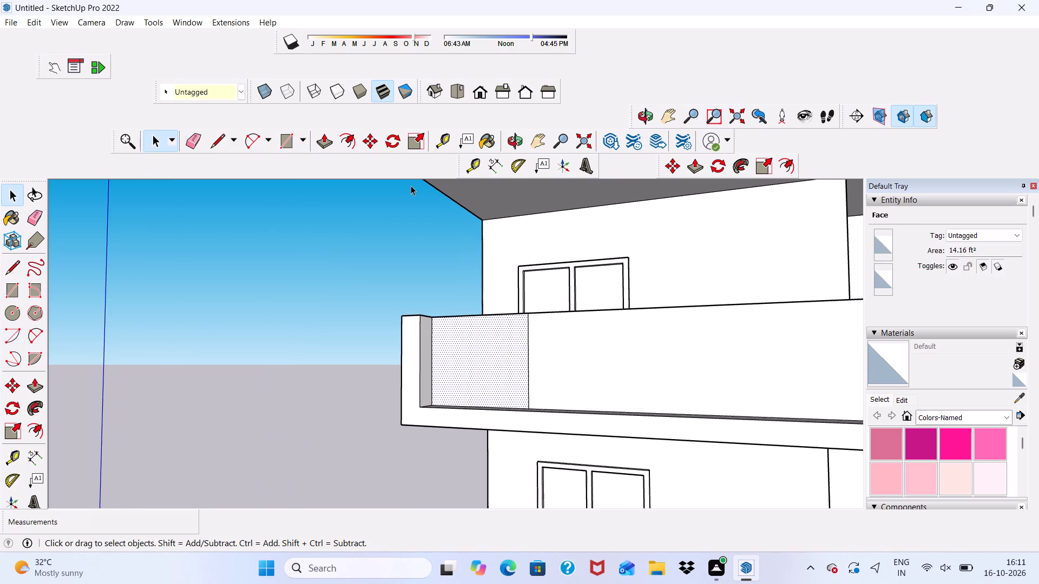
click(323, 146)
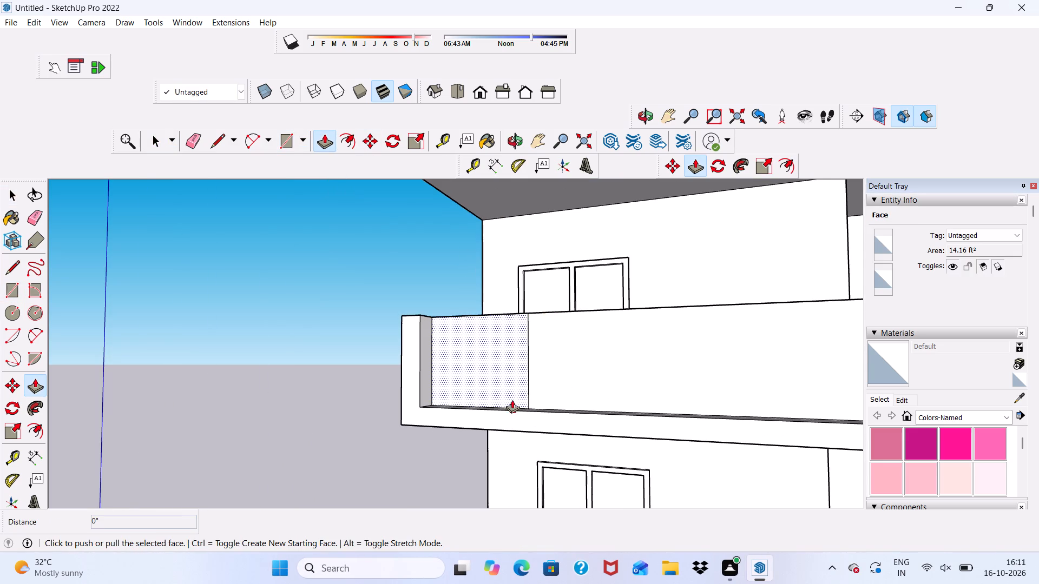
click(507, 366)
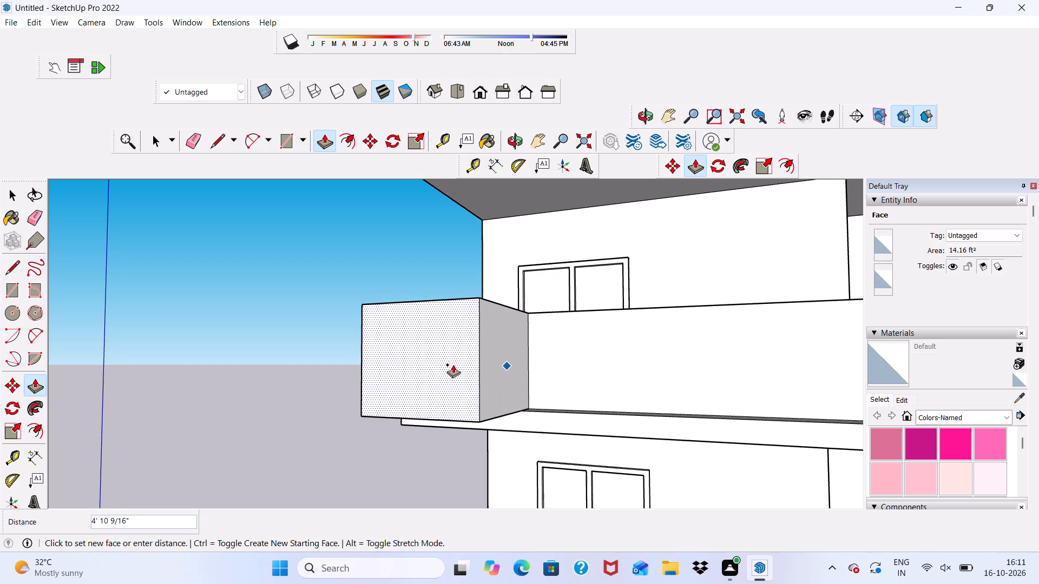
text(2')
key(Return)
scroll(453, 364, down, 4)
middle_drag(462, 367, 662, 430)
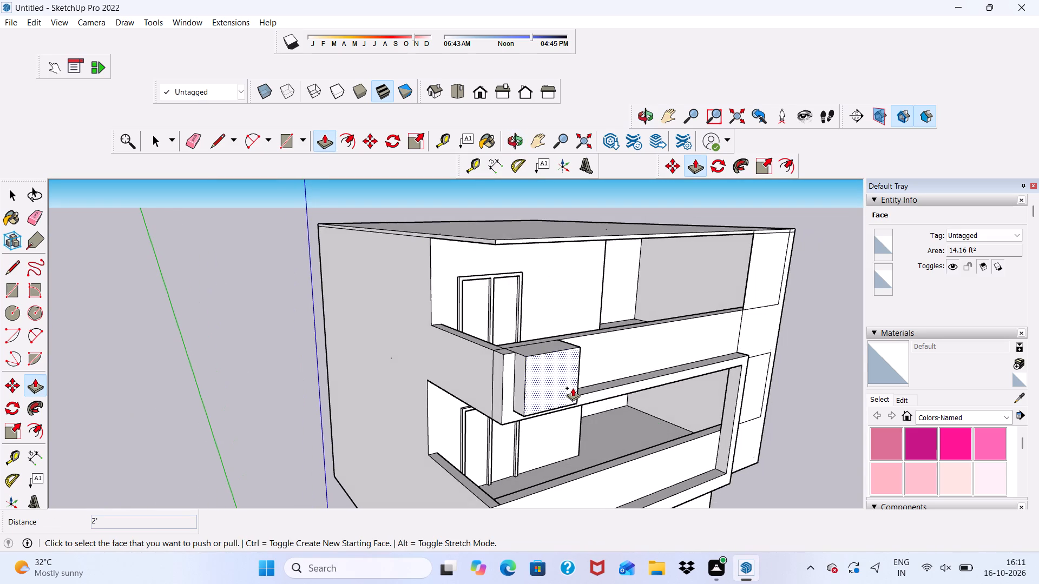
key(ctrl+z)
Extrude the rectangle beside the post 1' out from the parapet.
scroll(547, 363, up, 2)
click(543, 351)
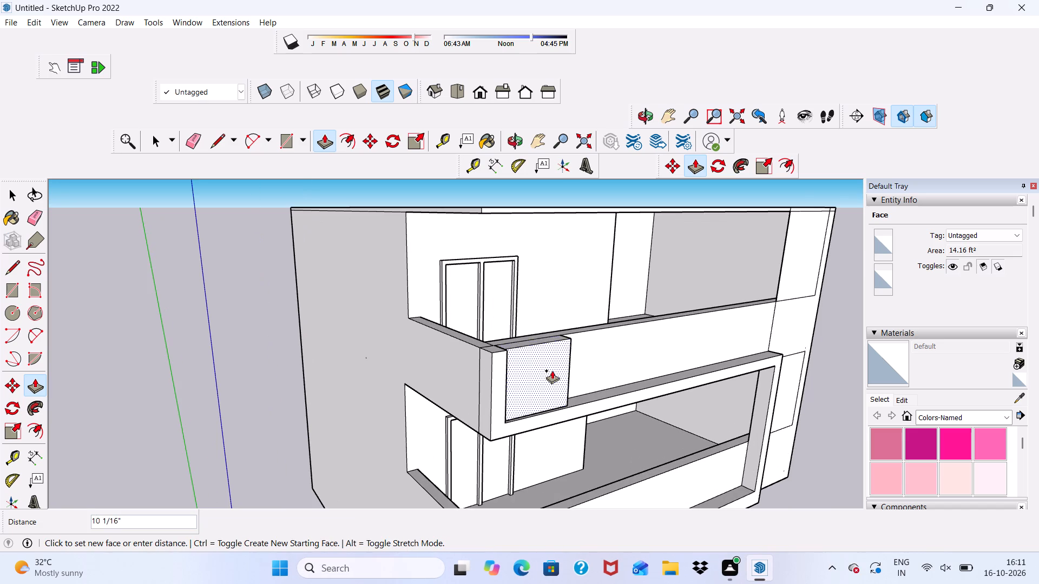
text(1')
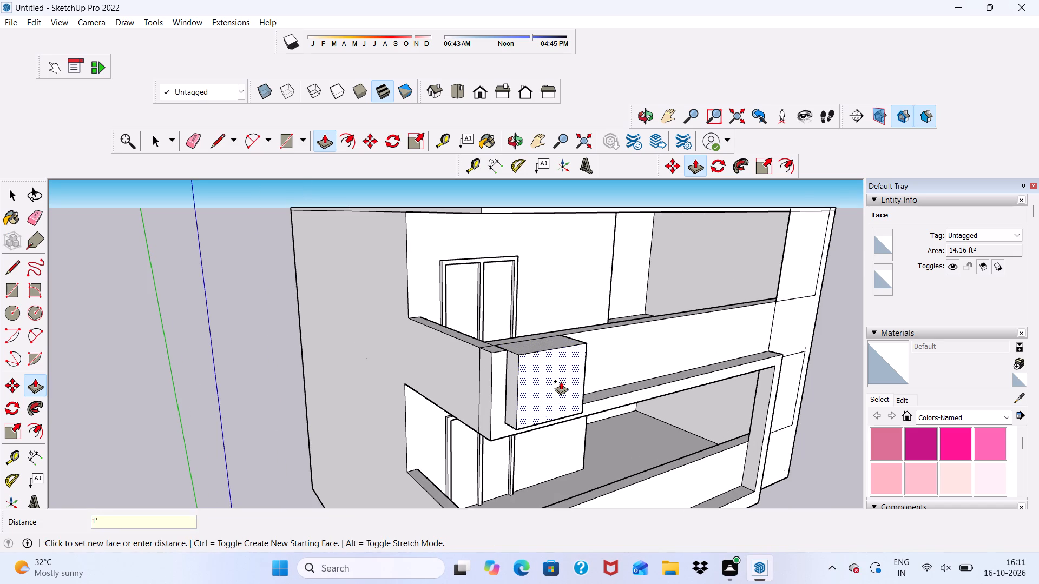
key(Return)
Extrude the block's front face a further 6" outward.
scroll(561, 381, down, 1)
scroll(561, 381, up, 5)
scroll(553, 377, down, 1)
middle_drag(553, 377, 481, 374)
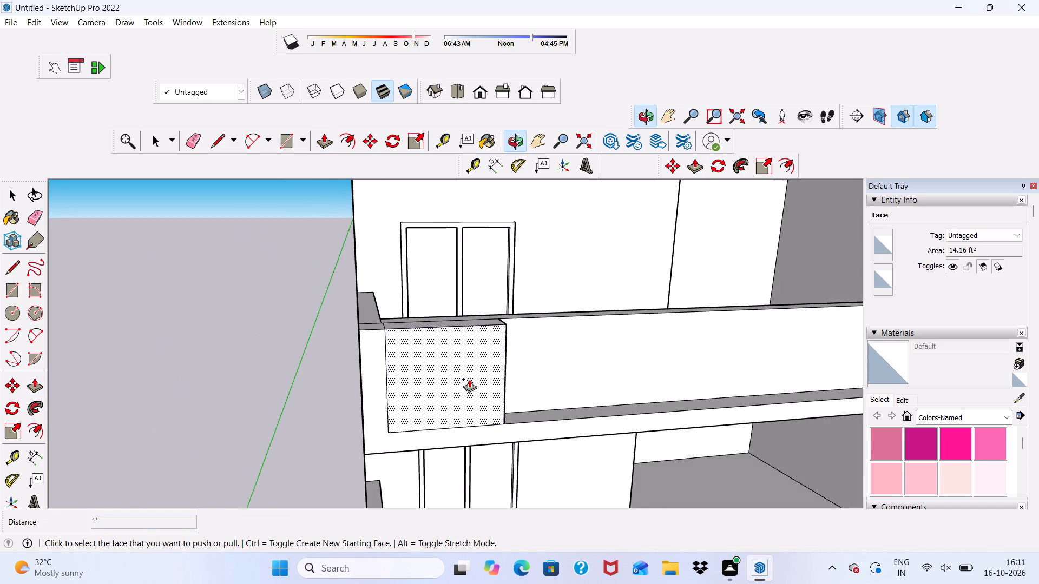
scroll(463, 381, up, 2)
click(454, 382)
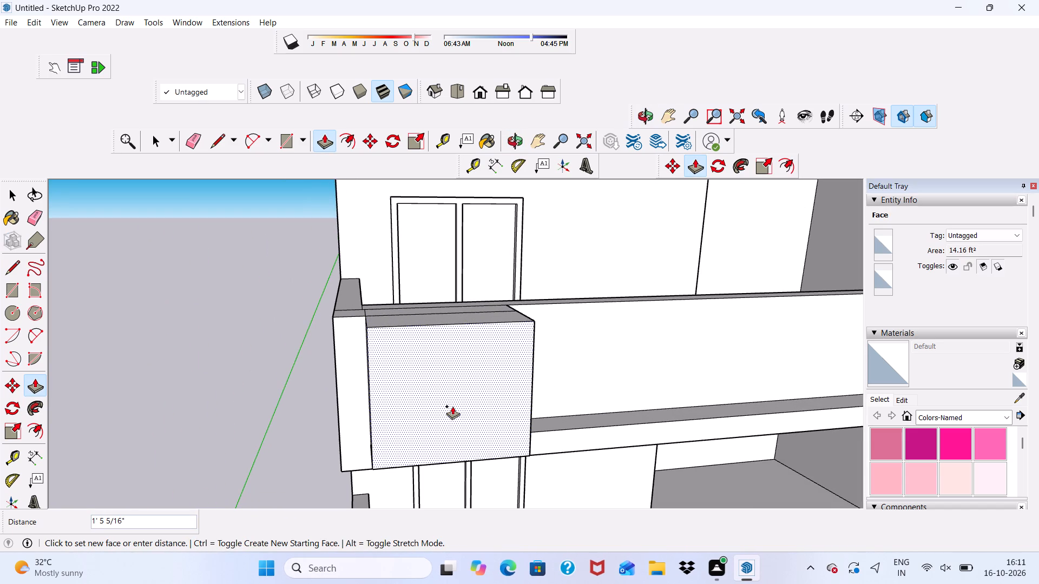
key(6)
key(shift+quotedbl)
key(Return)
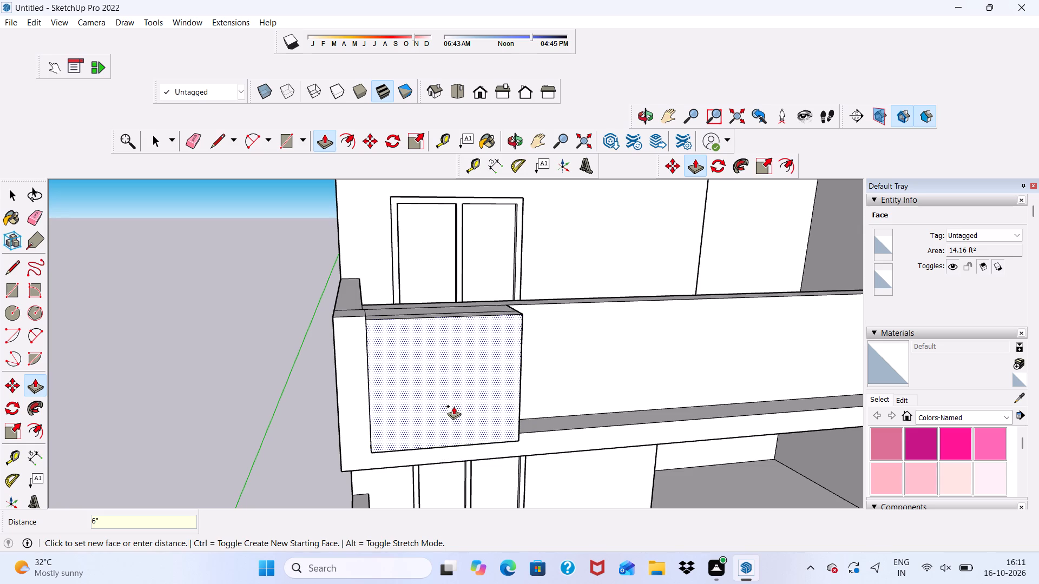
key(space)
Erase the seam lines across the top faces of the block, post and parapet corner.
scroll(390, 360, down, 1)
middle_drag(373, 360, 431, 328)
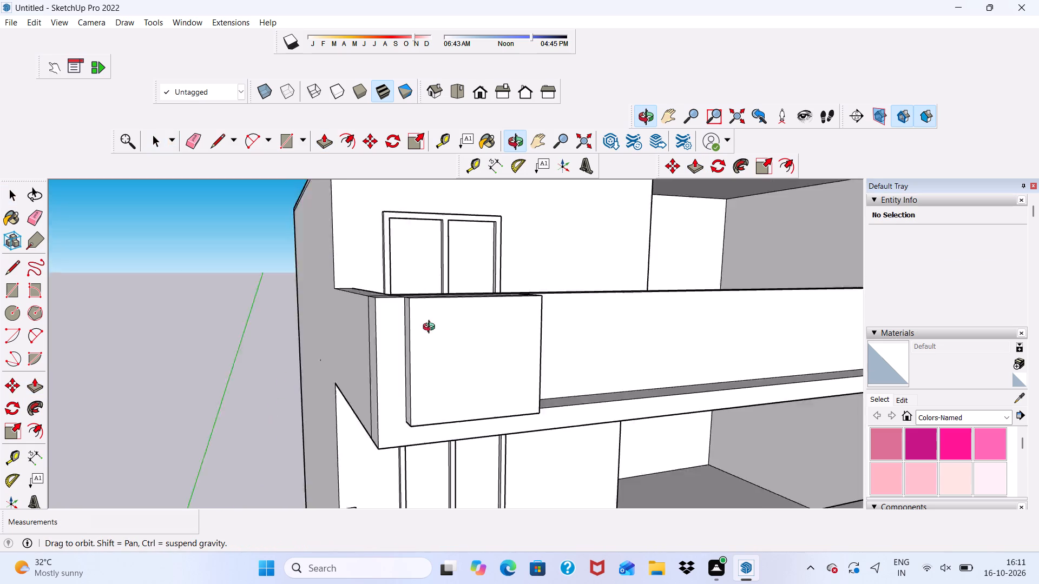
middle_drag(431, 328, 463, 338)
middle_drag(477, 309, 408, 396)
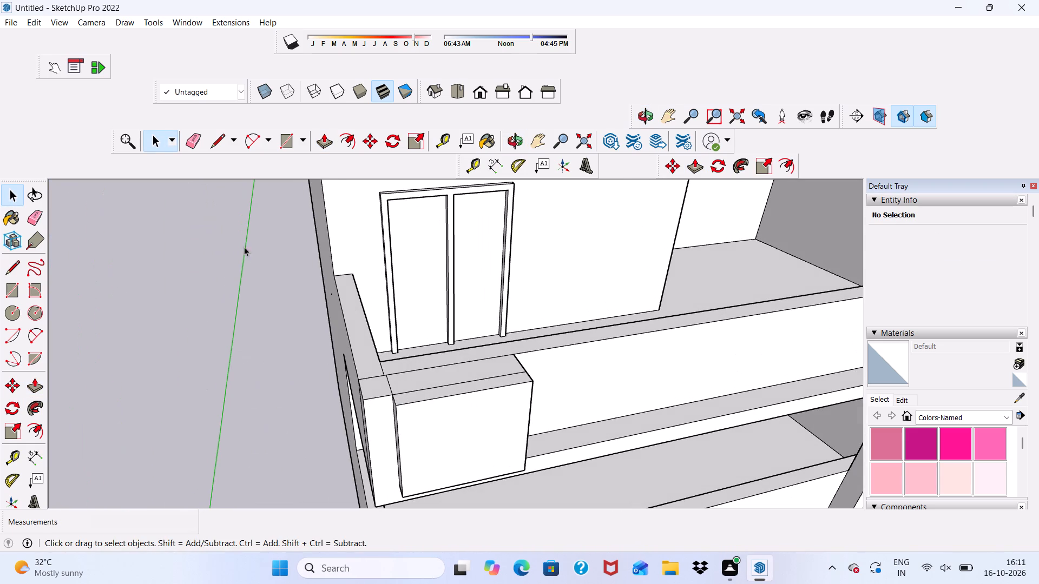
click(197, 134)
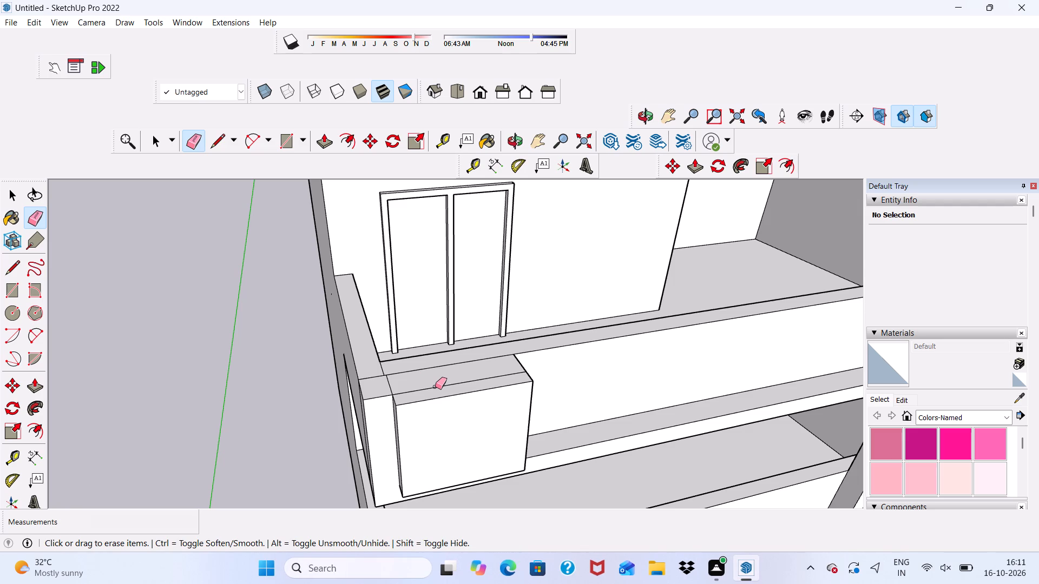
middle_drag(504, 371, 431, 377)
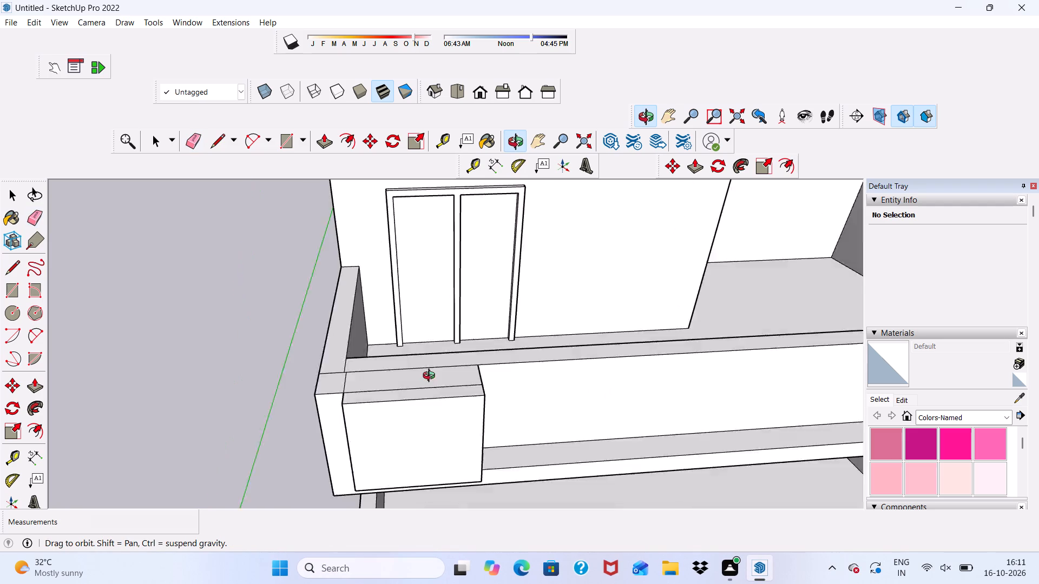
middle_drag(431, 377, 425, 364)
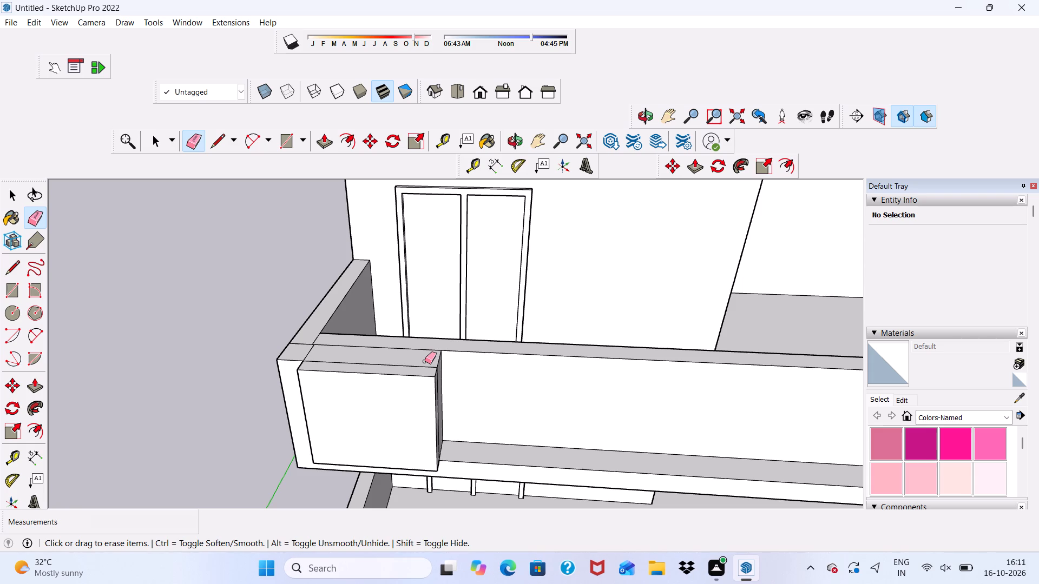
scroll(363, 377, up, 6)
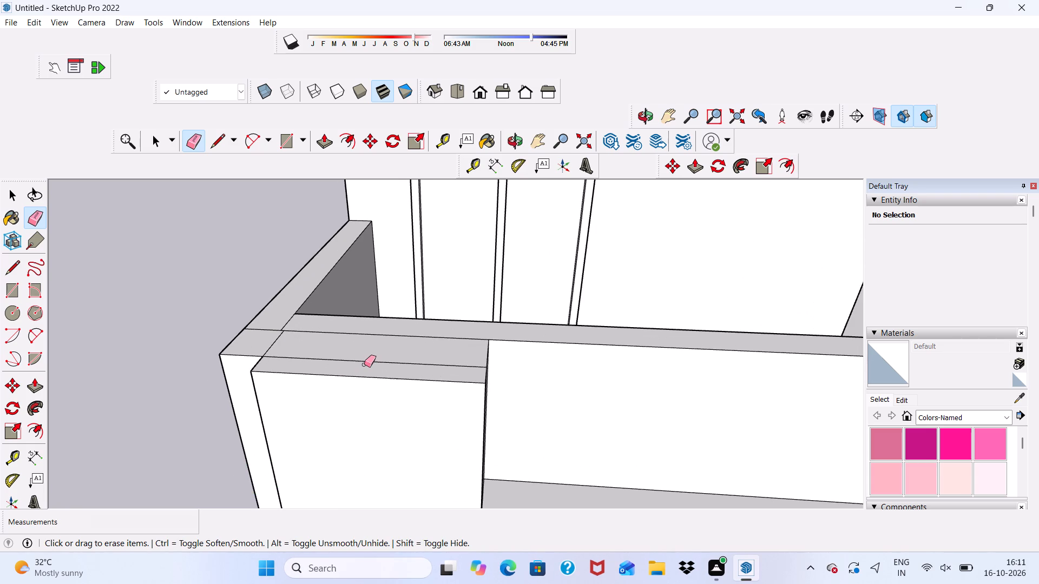
drag(364, 364, 383, 333)
scroll(307, 334, up, 3)
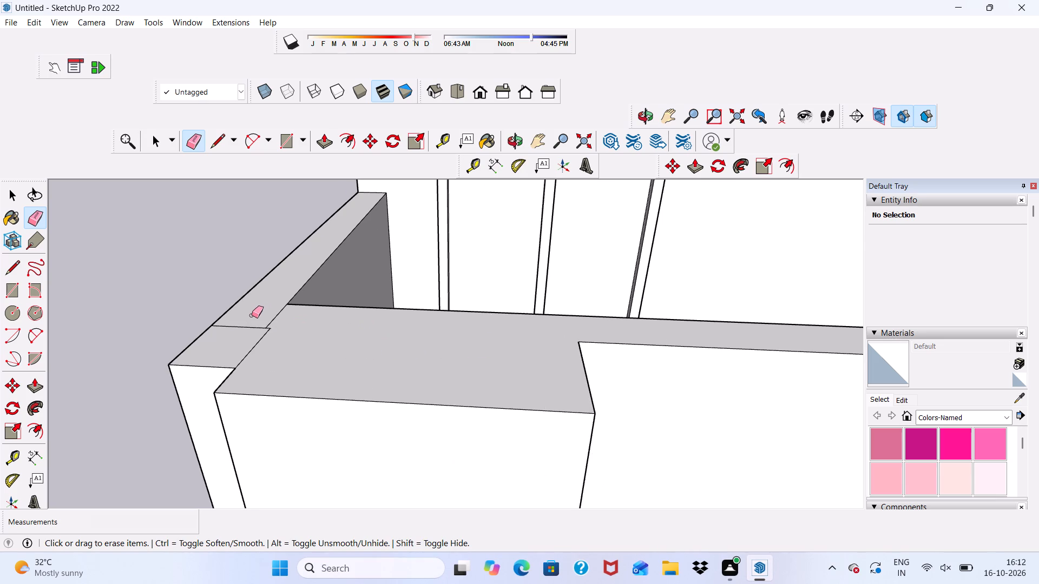
drag(252, 315, 263, 344)
drag(263, 344, 274, 311)
scroll(274, 308, down, 3)
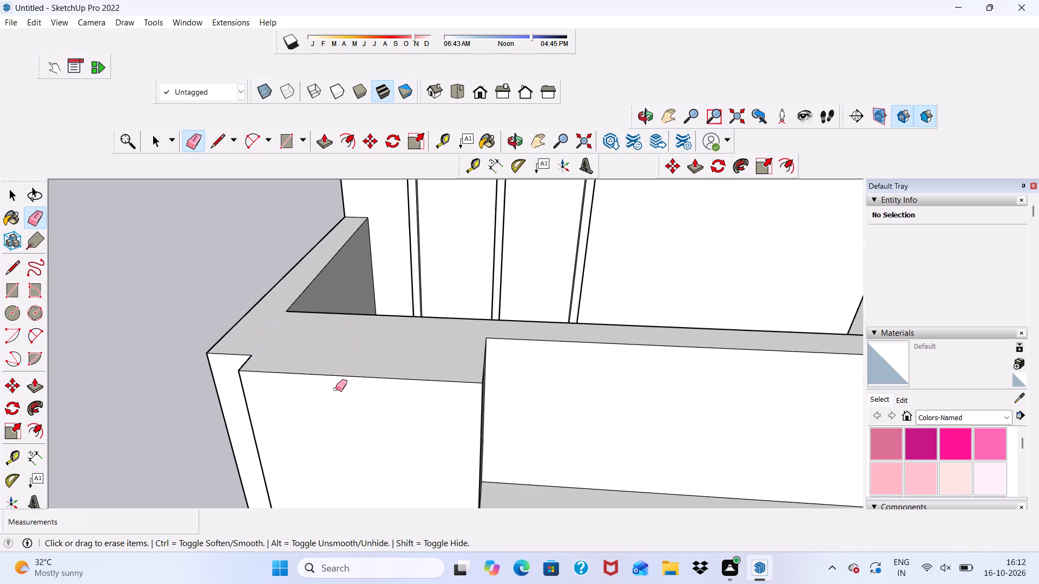
scroll(336, 389, down, 2)
middle_drag(359, 406, 345, 307)
middle_drag(462, 324, 416, 339)
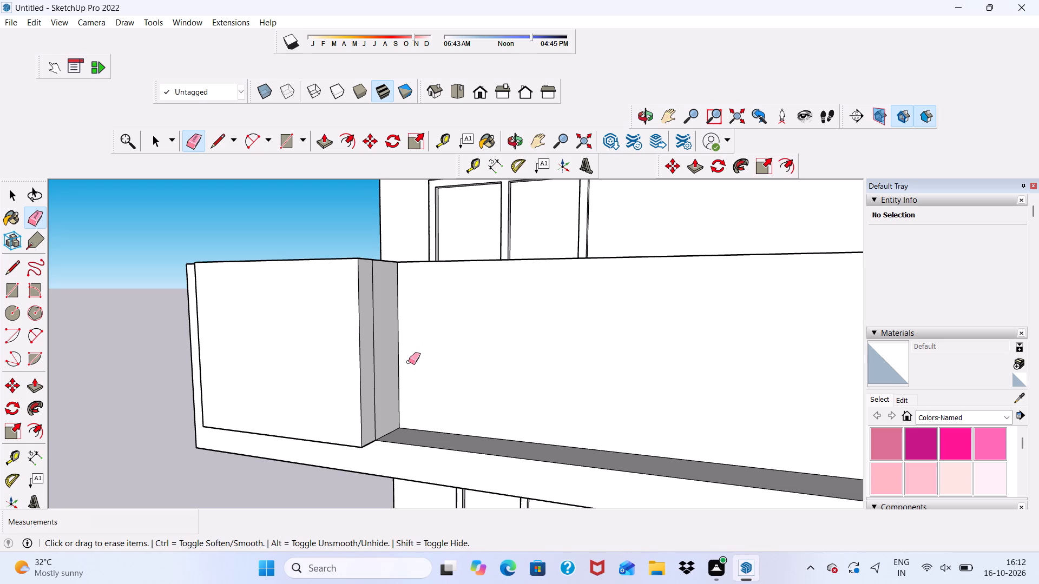
key(space)
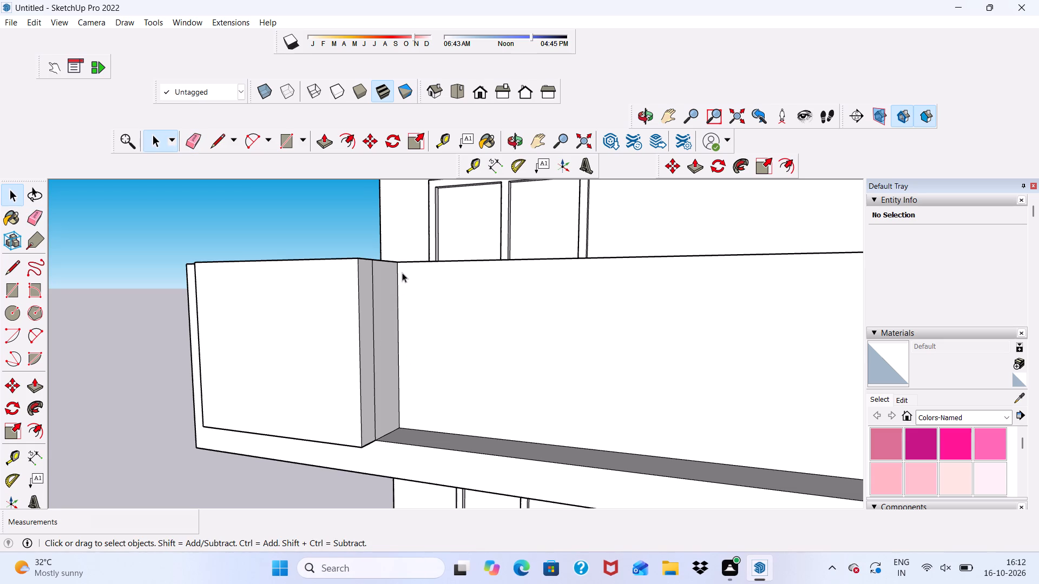
Draw a rectangle about 1' by 6 5/8" at the top of the block's inner side face, against the parapet.
scroll(401, 272, up, 2)
click(287, 131)
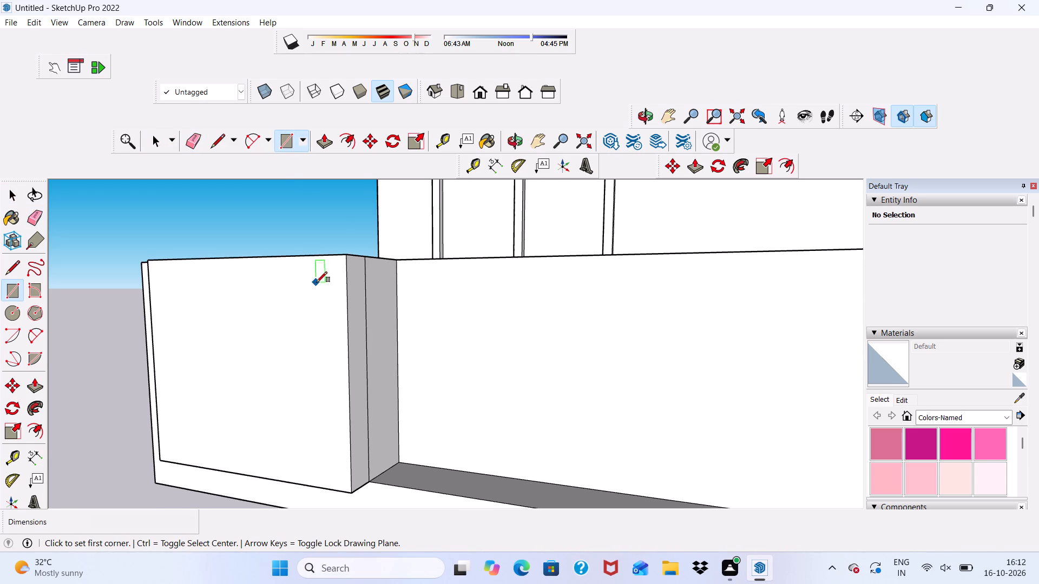
scroll(338, 279, up, 5)
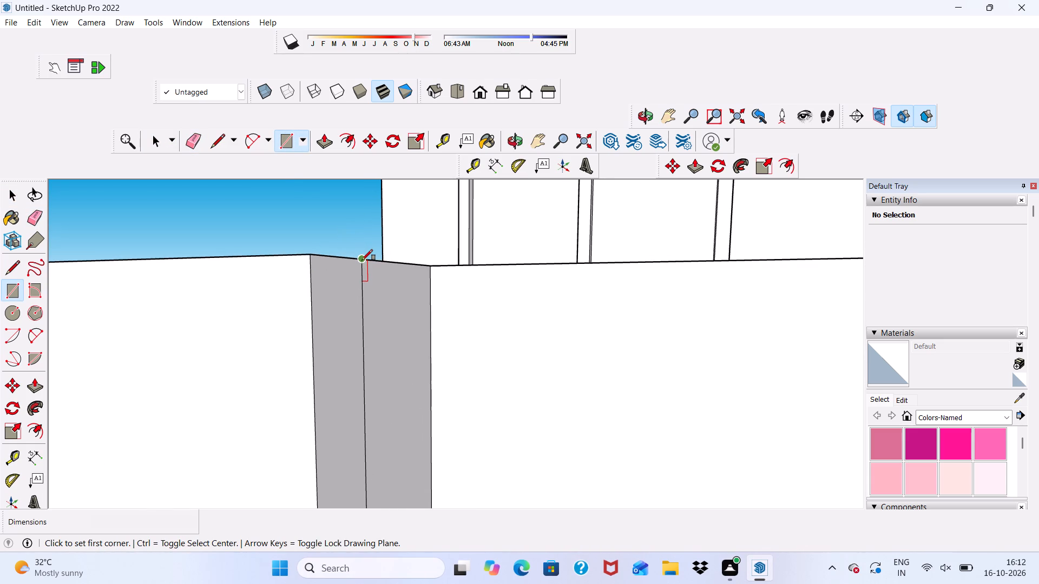
click(362, 260)
click(431, 336)
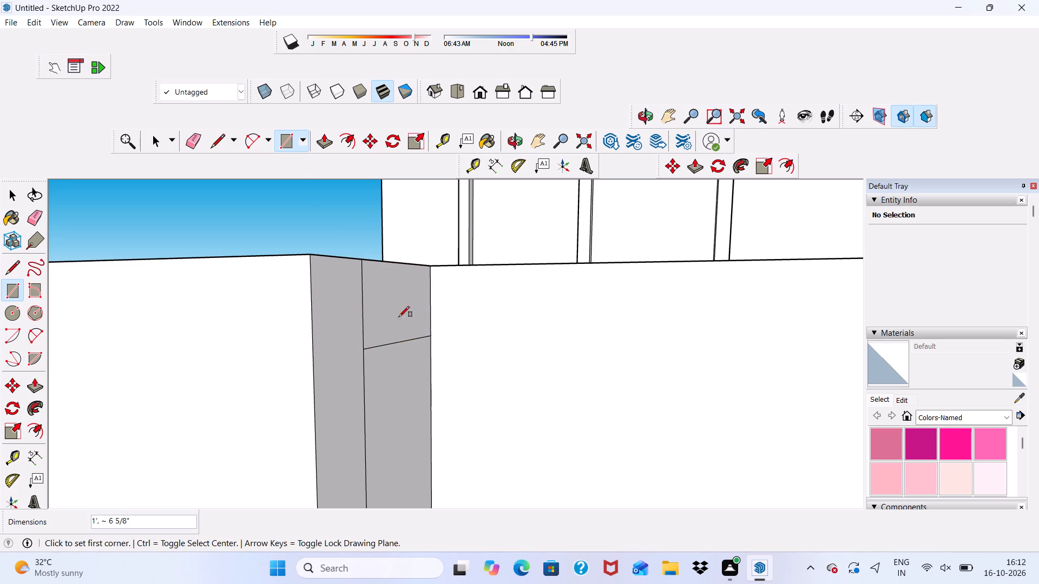
Extrude the rectangle at the top of the block's inner side about 7' 3/4" along the parapet as a beam.
click(325, 143)
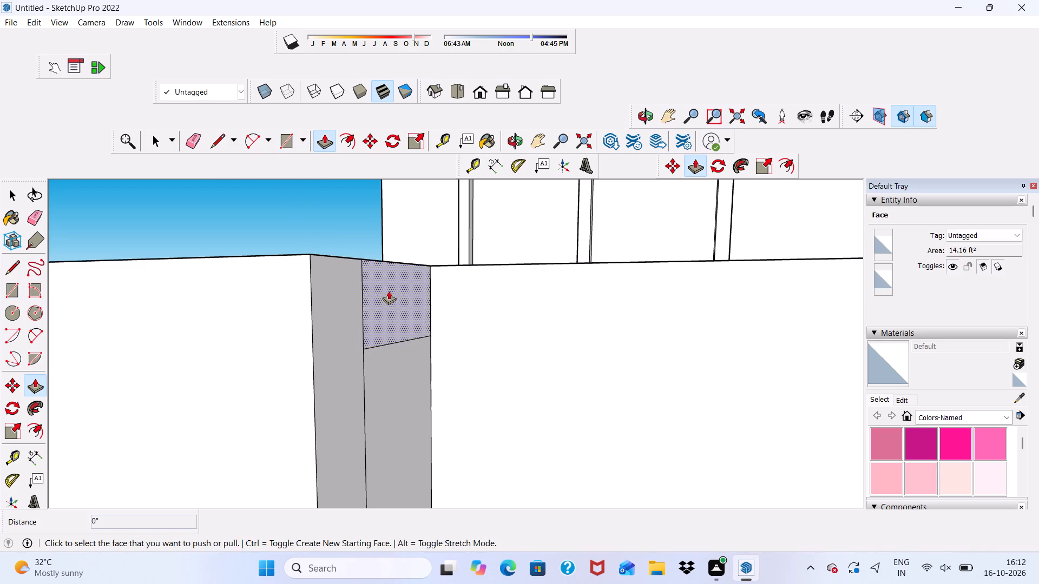
click(389, 291)
scroll(528, 312, down, 10)
middle_drag(678, 348, 407, 340)
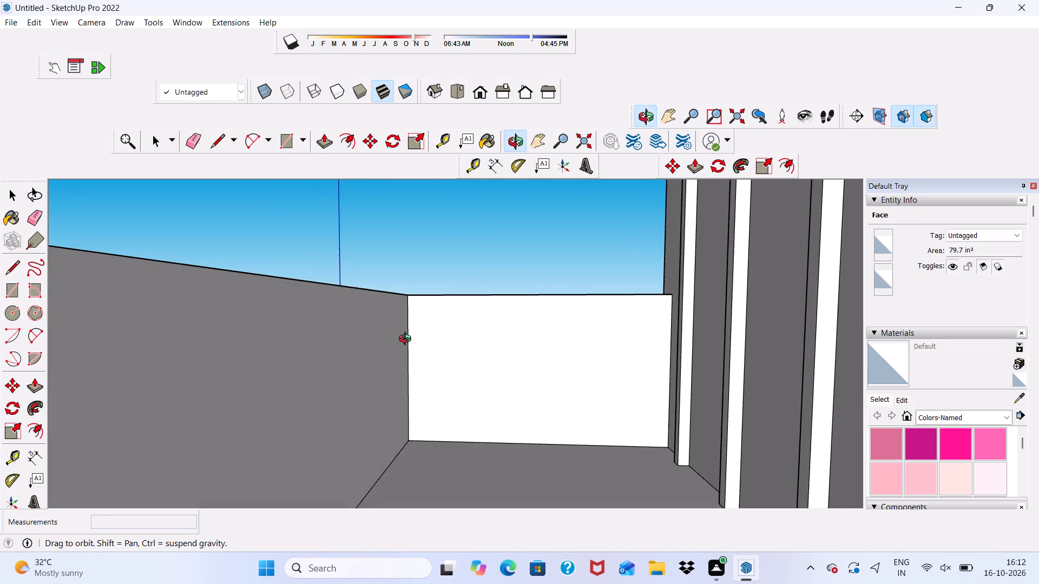
middle_drag(407, 340, 524, 368)
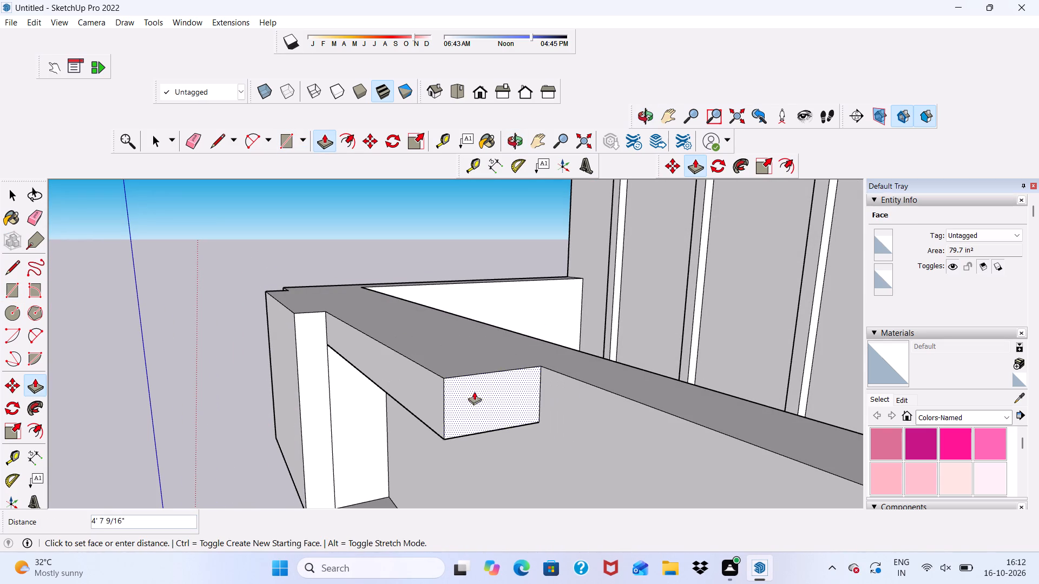
scroll(489, 377, down, 4)
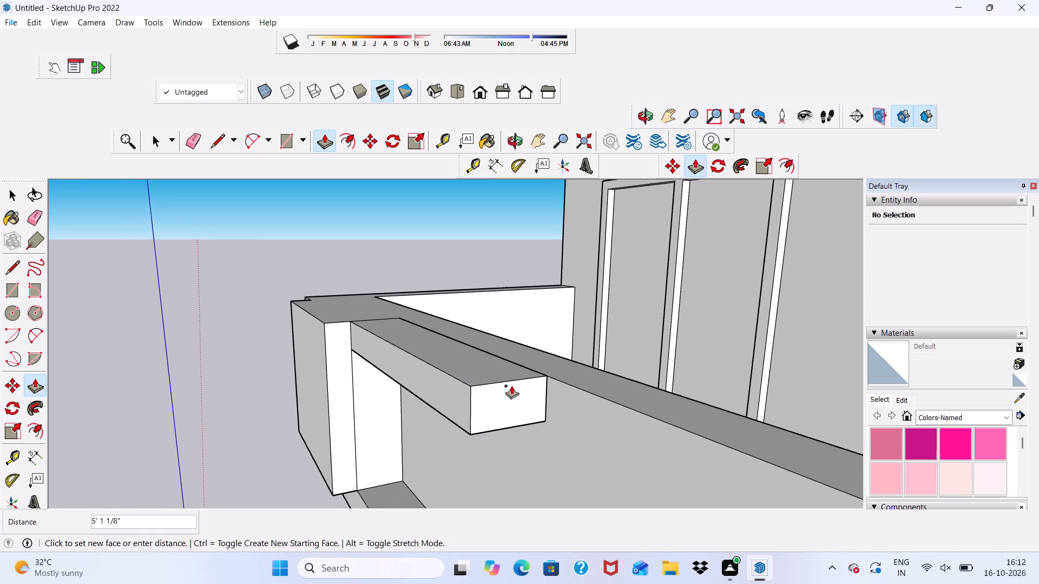
scroll(597, 402, down, 2)
middle_drag(598, 402, 808, 308)
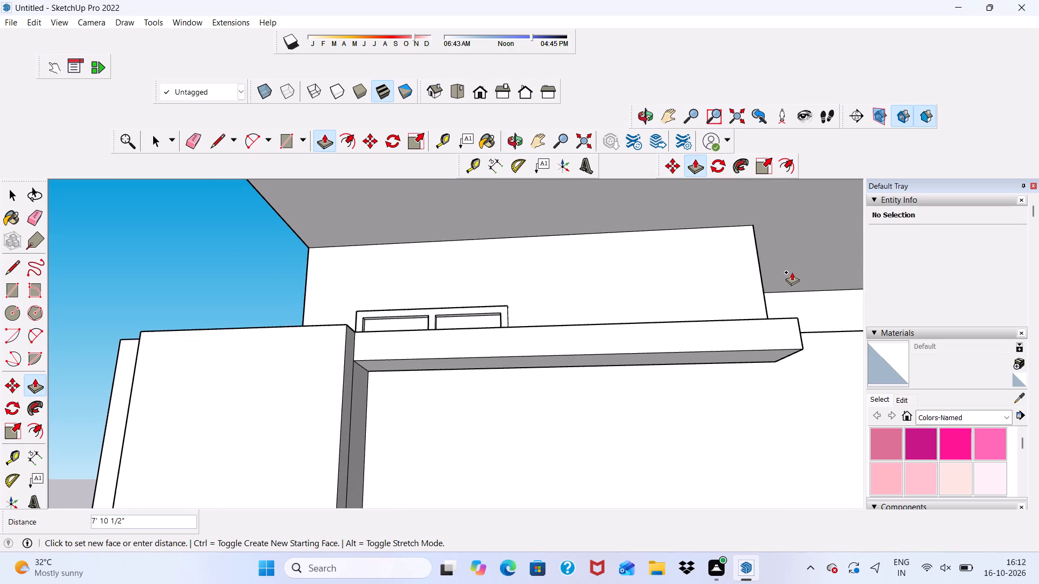
scroll(743, 280, down, 3)
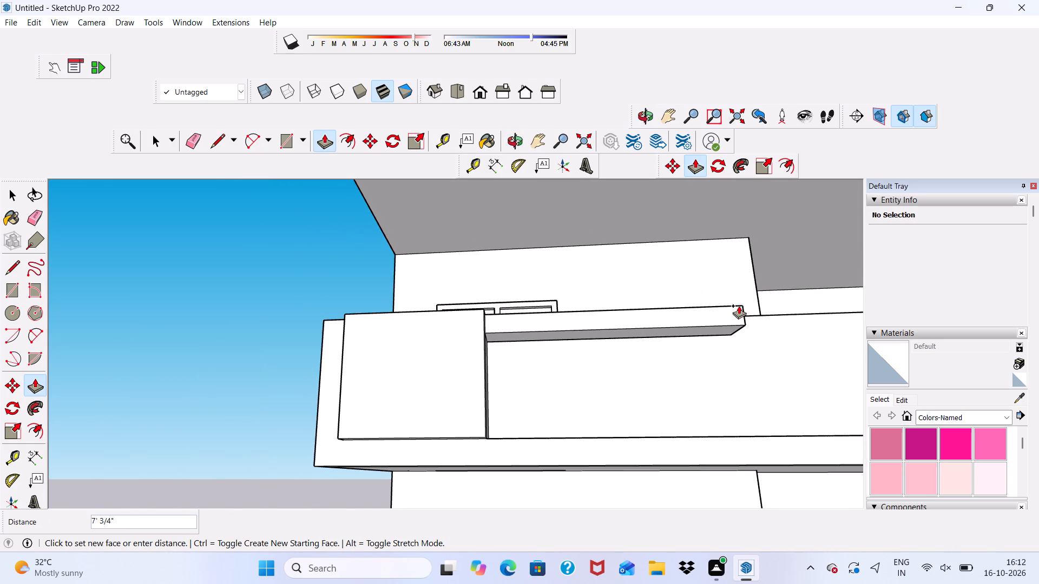
click(739, 306)
Extrude the beam's free end face about 4 1/16" further along the parapet.
scroll(720, 329, down, 2)
middle_drag(691, 376, 712, 461)
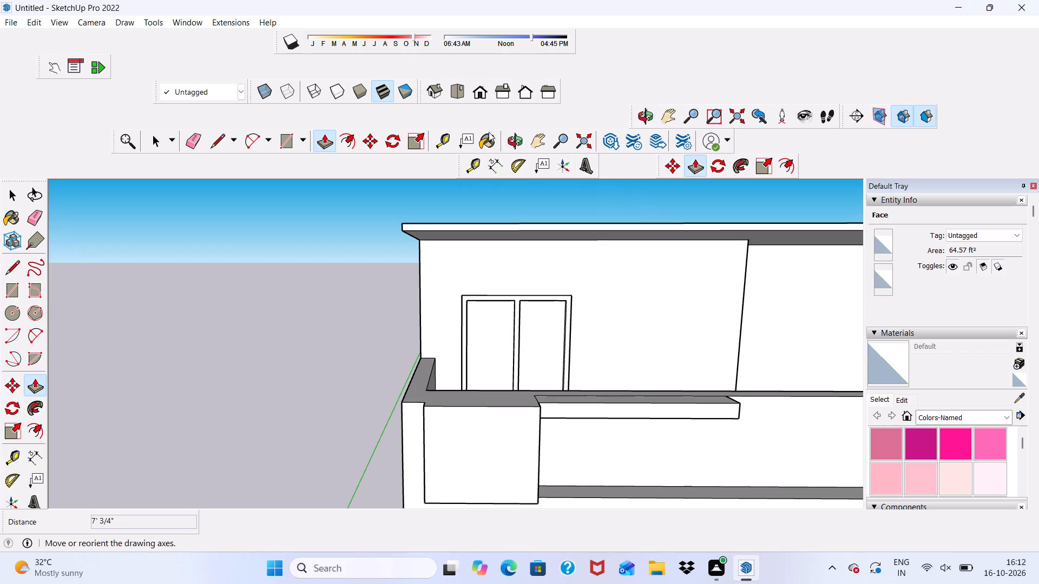
click(476, 92)
scroll(292, 99, down, 4)
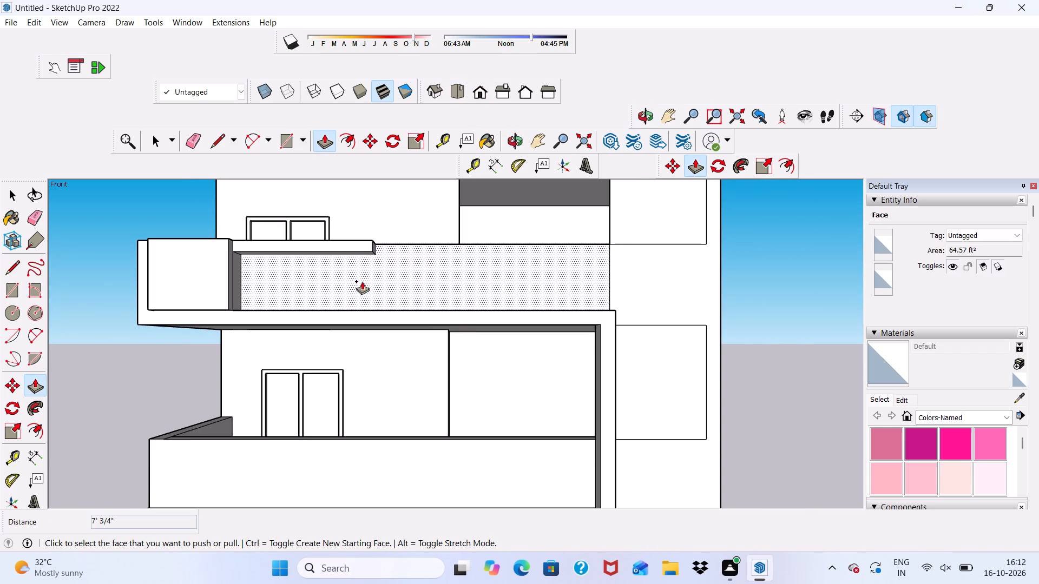
scroll(376, 283, down, 1)
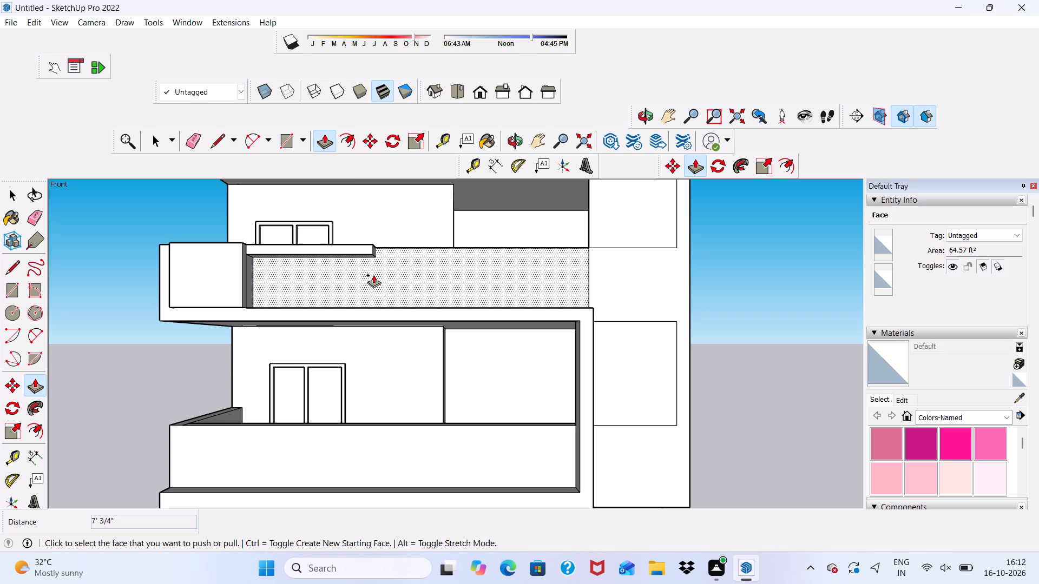
scroll(353, 183, up, 4)
scroll(383, 272, up, 9)
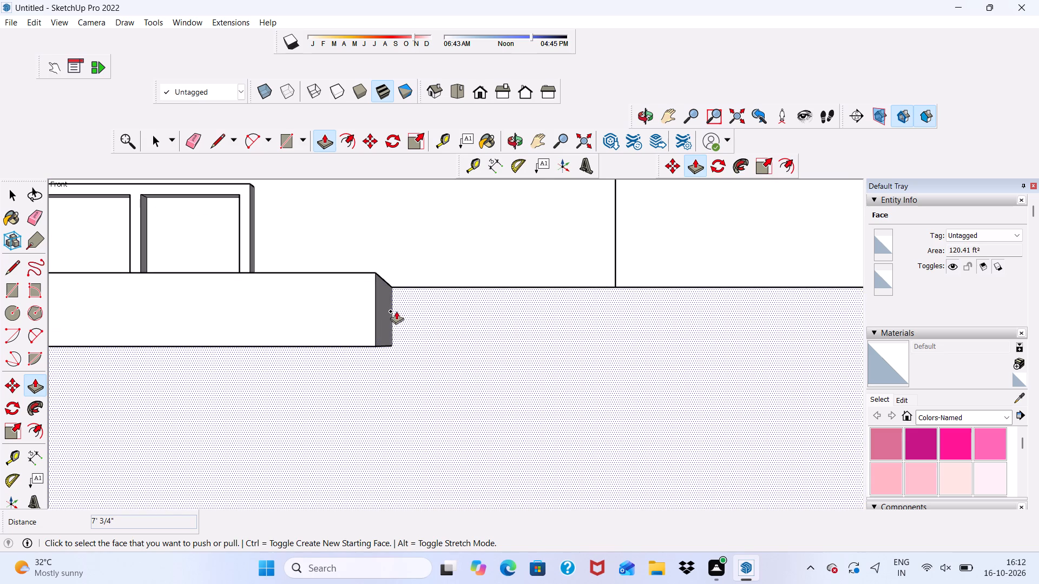
click(385, 309)
click(425, 312)
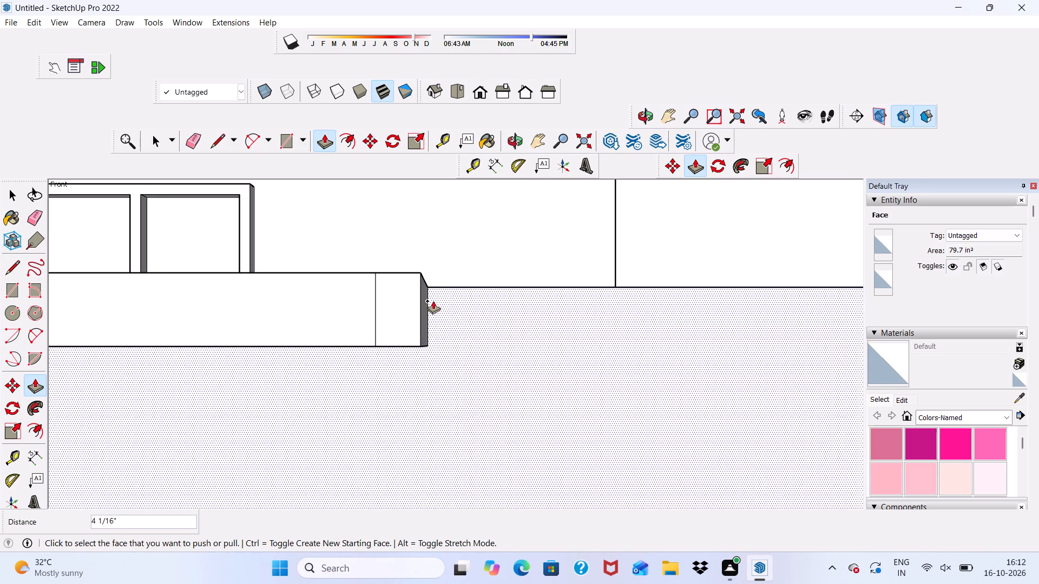
Extrude the underside of the beam's end segment about 2' 11 13/16" down to the slab edge, forming a vertical leg.
scroll(431, 296, down, 3)
middle_drag(390, 316, 380, 313)
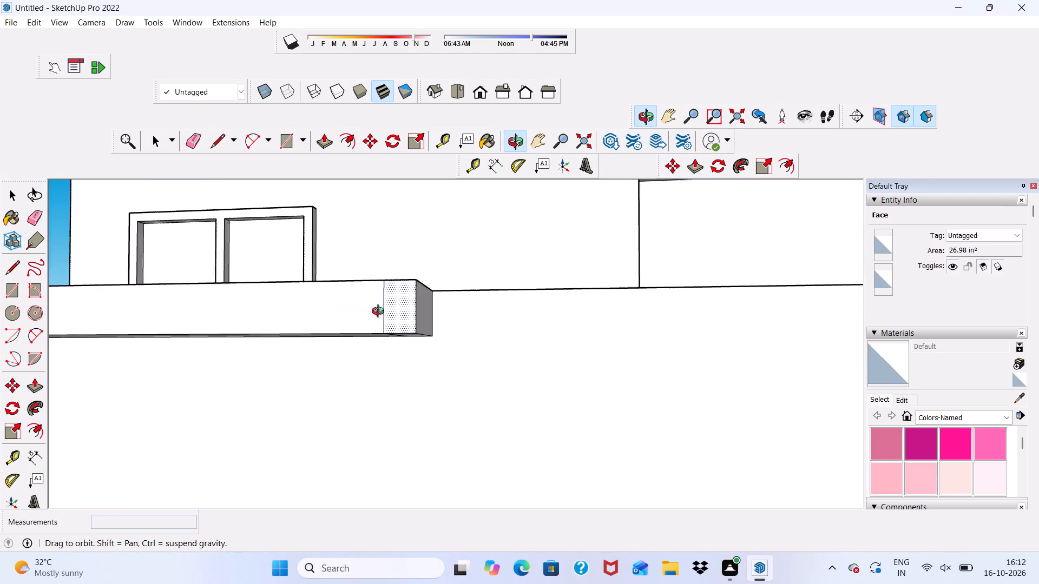
middle_drag(380, 313, 419, 264)
scroll(402, 334, up, 4)
scroll(403, 330, down, 1)
click(403, 329)
scroll(402, 350, down, 4)
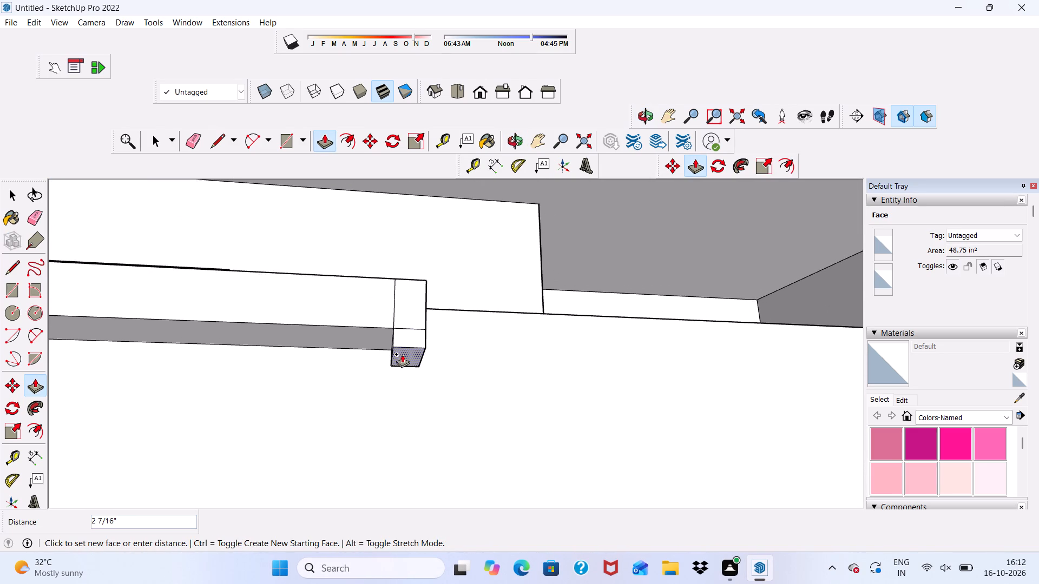
scroll(390, 322, down, 8)
middle_drag(383, 436, 386, 487)
scroll(386, 487, down, 2)
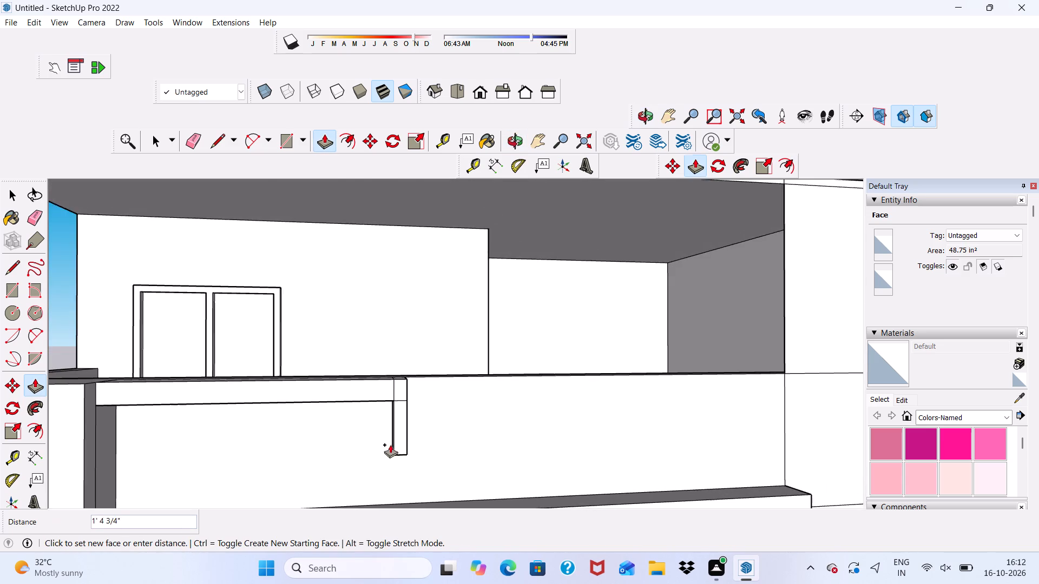
scroll(390, 444, down, 3)
scroll(390, 472, up, 5)
scroll(390, 487, down, 1)
scroll(394, 489, up, 3)
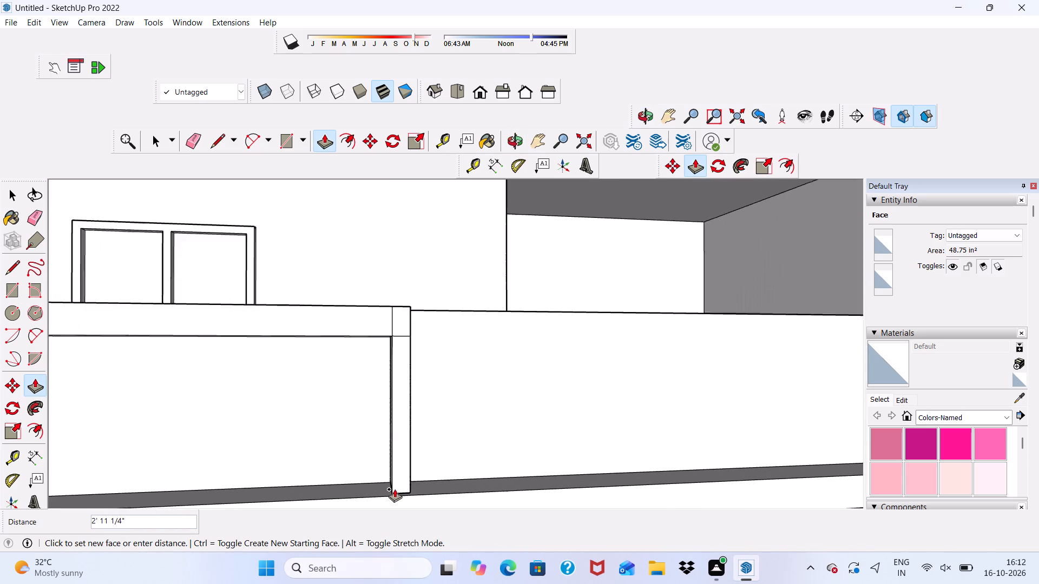
scroll(394, 489, up, 3)
scroll(382, 404, down, 5)
scroll(385, 449, up, 5)
click(374, 467)
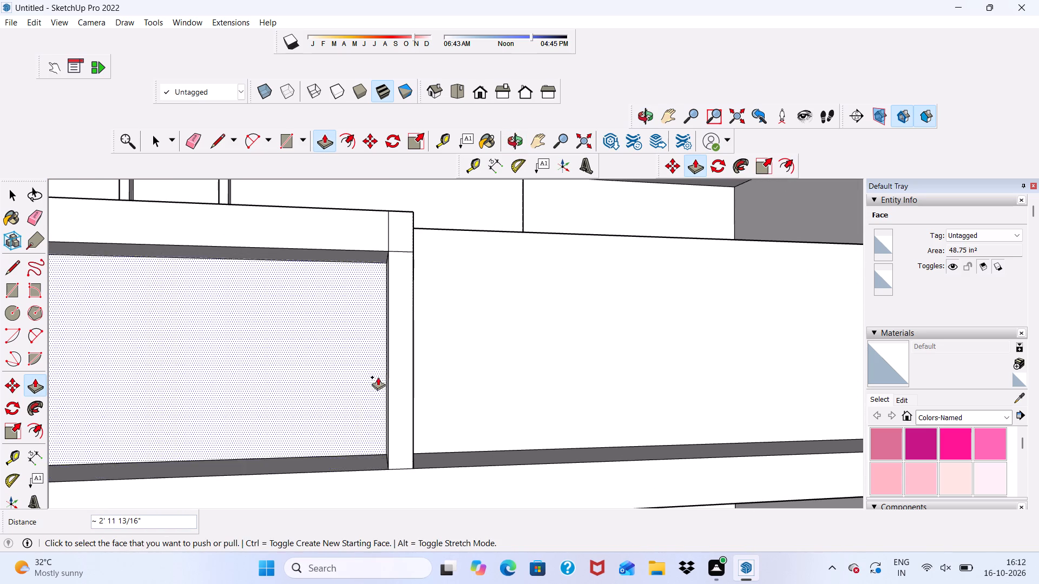
Extrude the inner side face of the leg about 2 1/8" toward the block.
middle_drag(378, 377, 473, 379)
scroll(486, 362, up, 1)
click(487, 360)
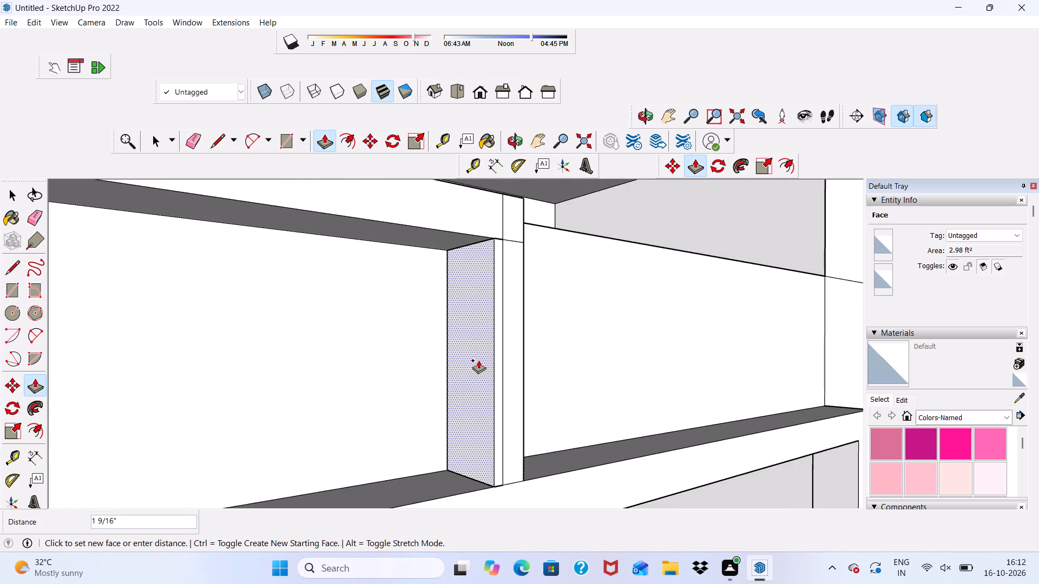
click(476, 354)
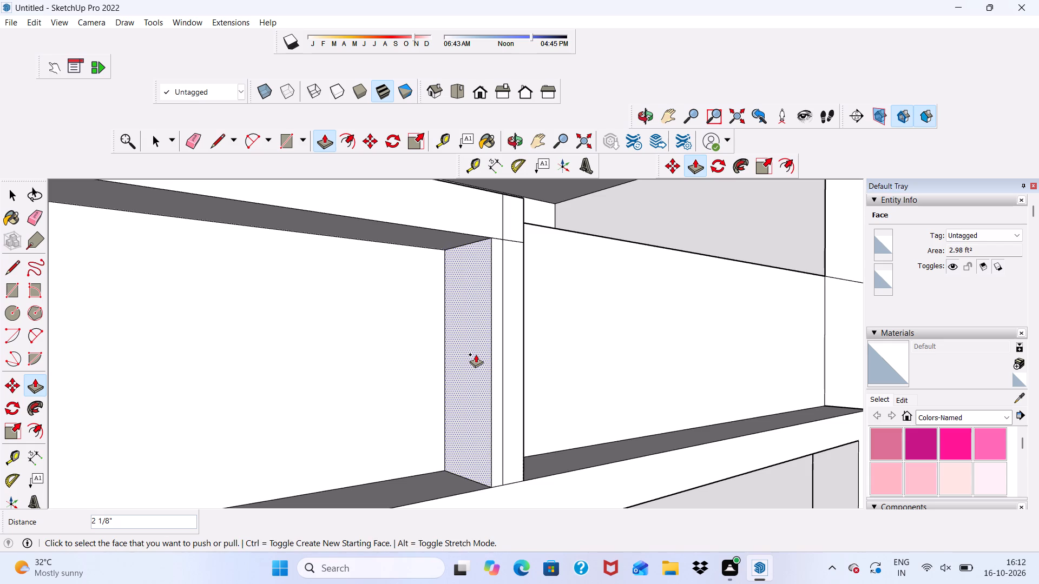
Erase the seam lines where the beam meets the leg, on the front and outer side faces.
click(195, 132)
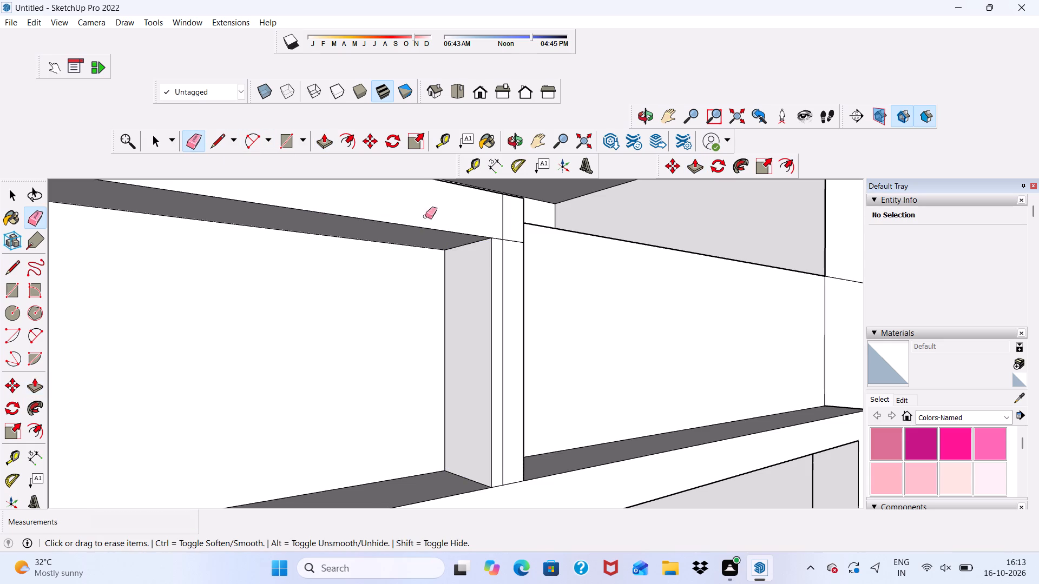
drag(502, 220, 504, 255)
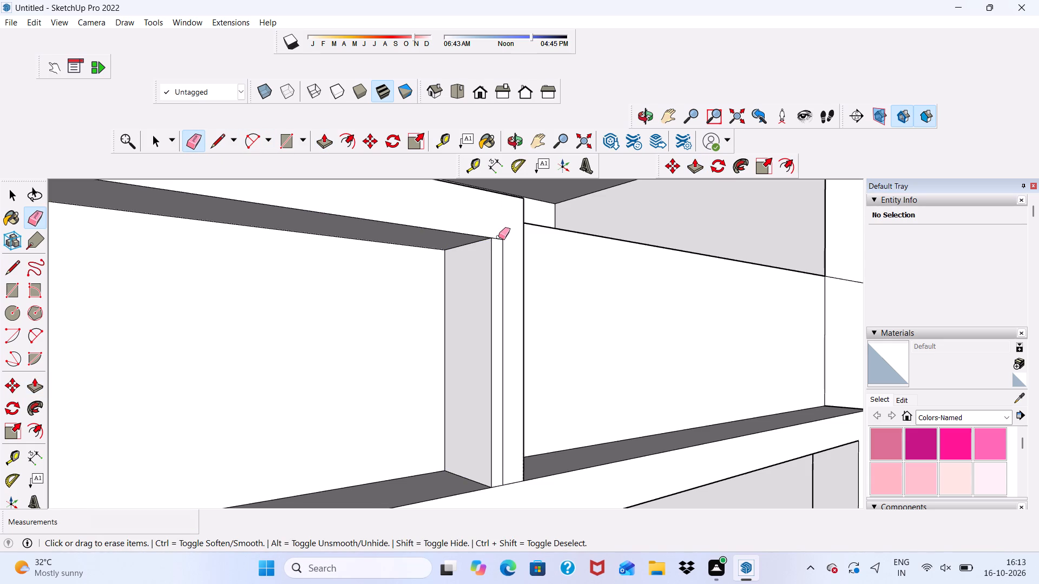
drag(498, 237, 507, 267)
scroll(499, 247, down, 5)
middle_drag(498, 264, 281, 289)
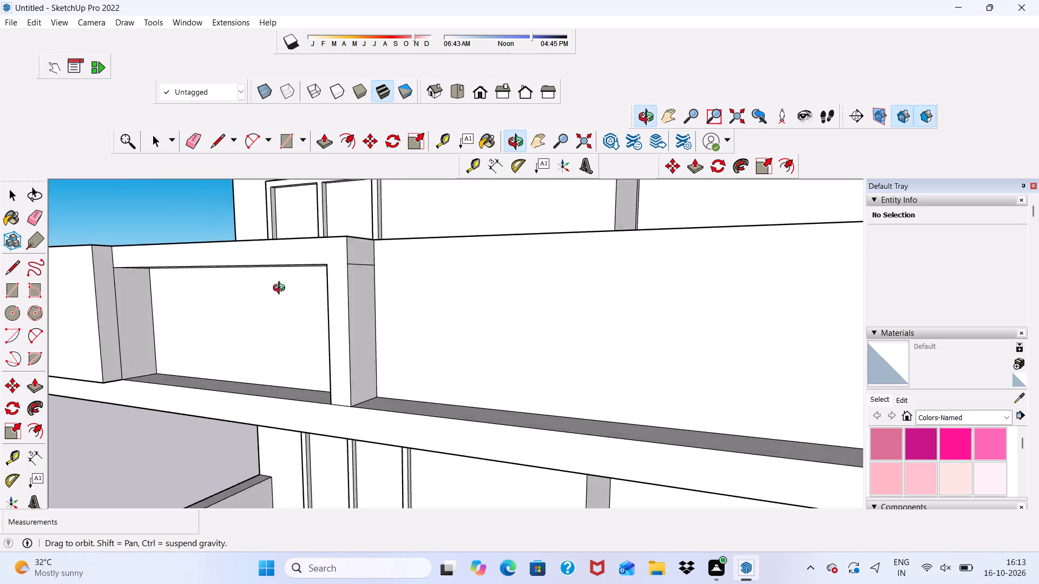
middle_drag(281, 289, 299, 268)
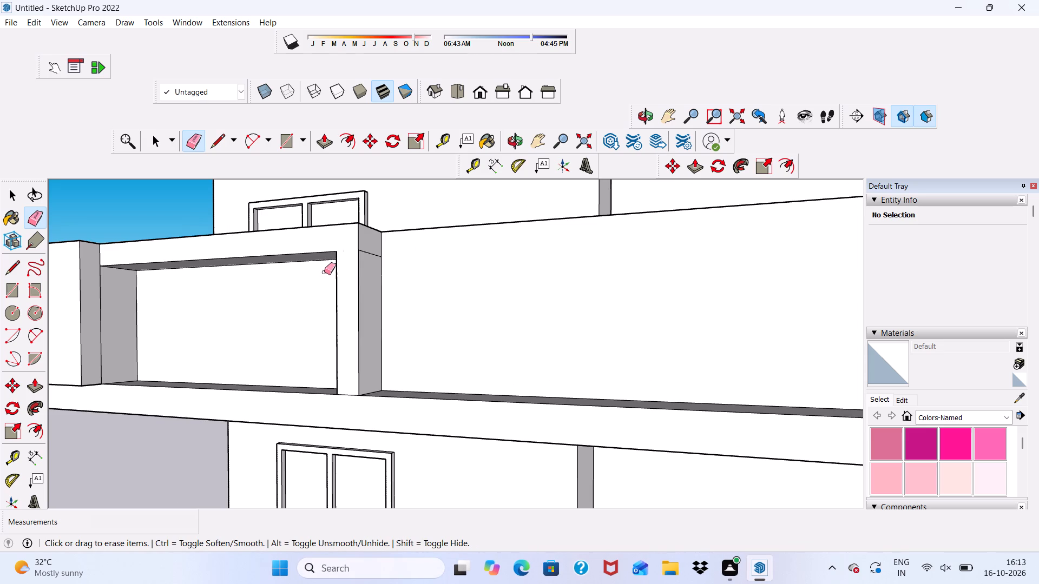
scroll(379, 251, up, 4)
drag(364, 252, 364, 256)
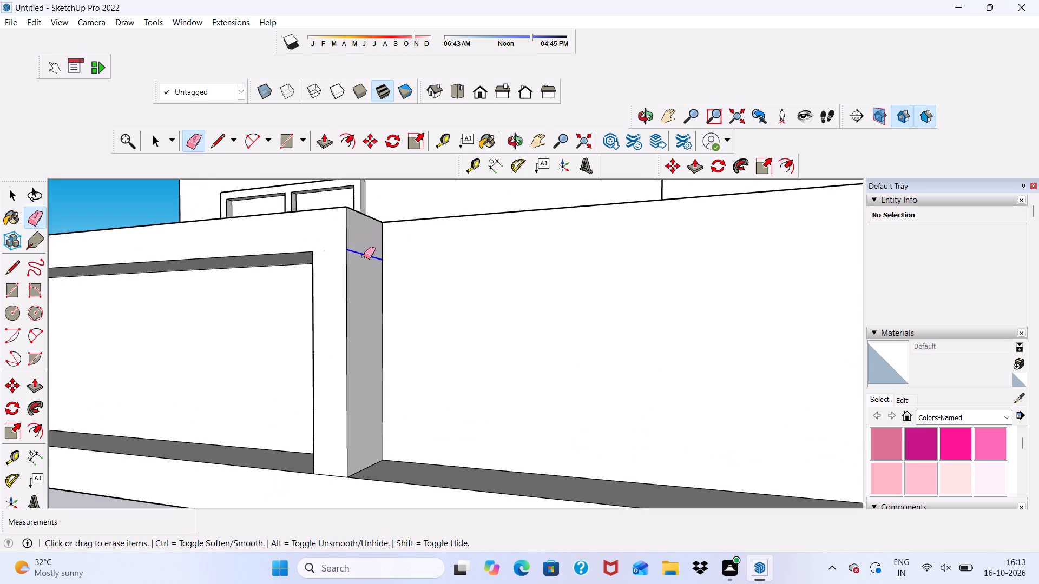
drag(364, 256, 364, 257)
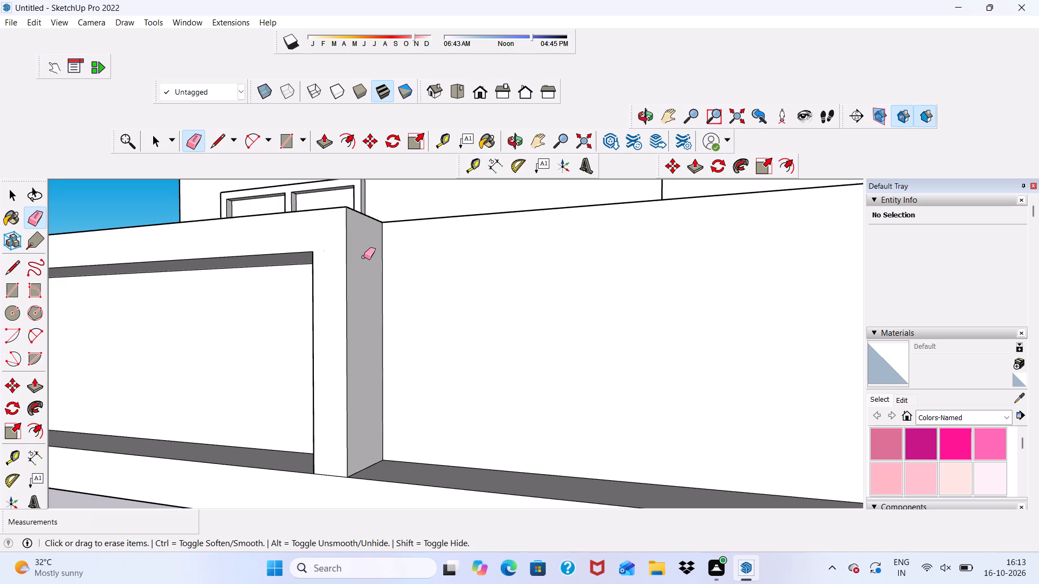
key(space)
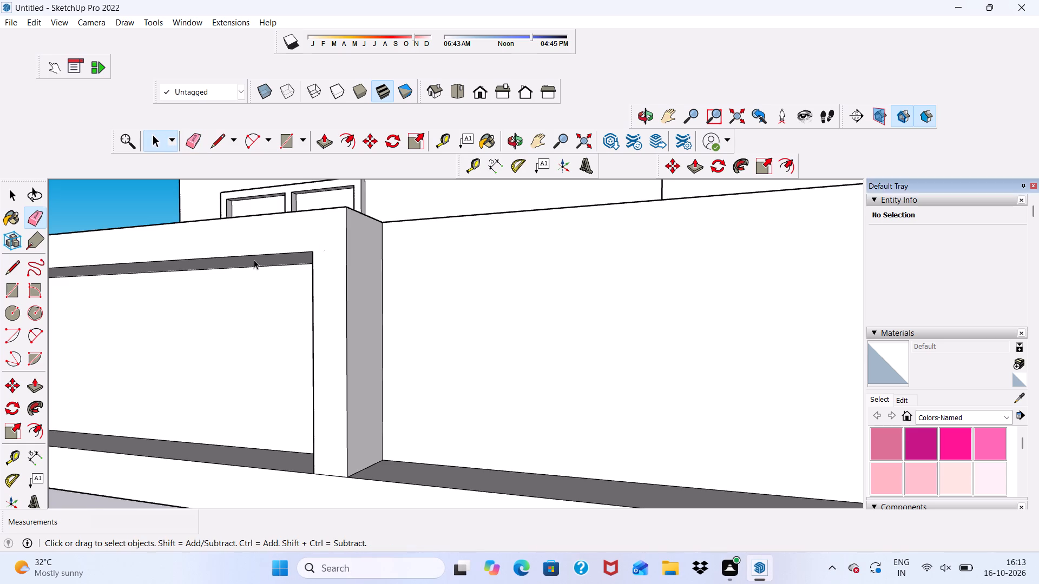
Erase the vertical seam line on the block's inner side face below the beam.
scroll(195, 276, down, 5)
scroll(341, 335, down, 1)
middle_drag(397, 355, 469, 351)
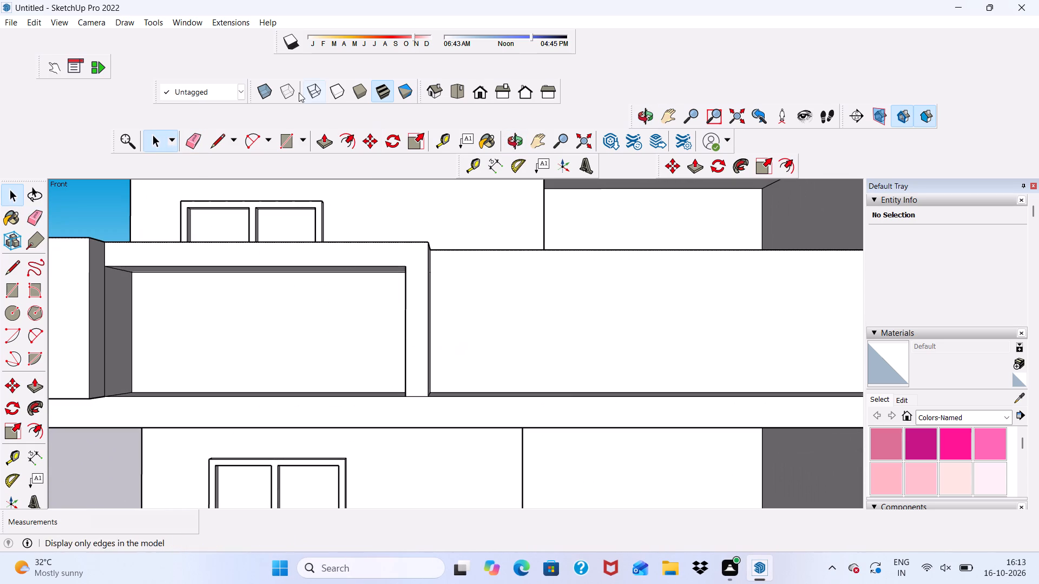
click(285, 138)
scroll(363, 281, down, 5)
middle_drag(227, 308, 147, 289)
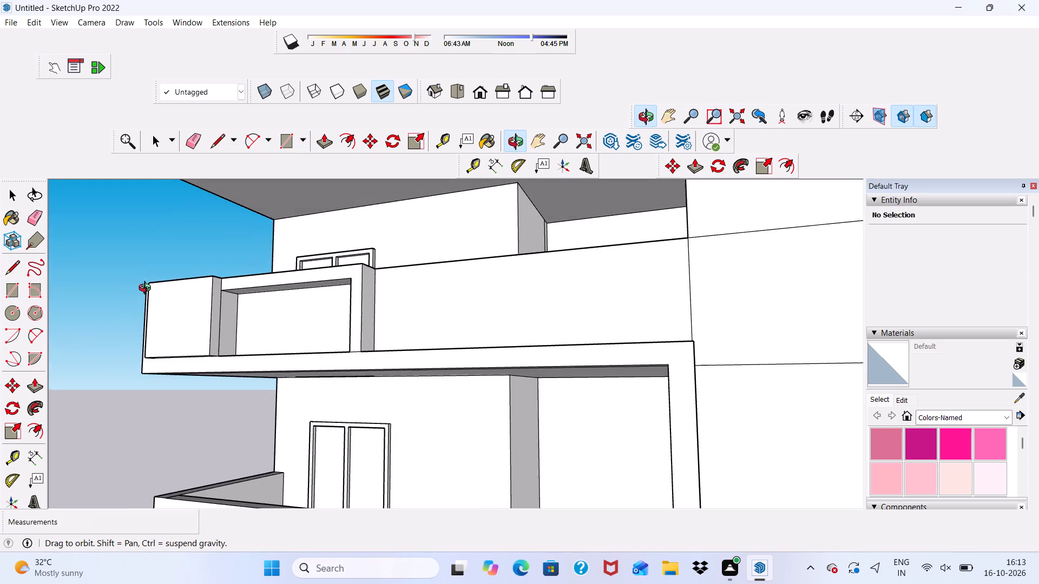
middle_drag(147, 289, 147, 284)
scroll(253, 203, up, 3)
click(195, 136)
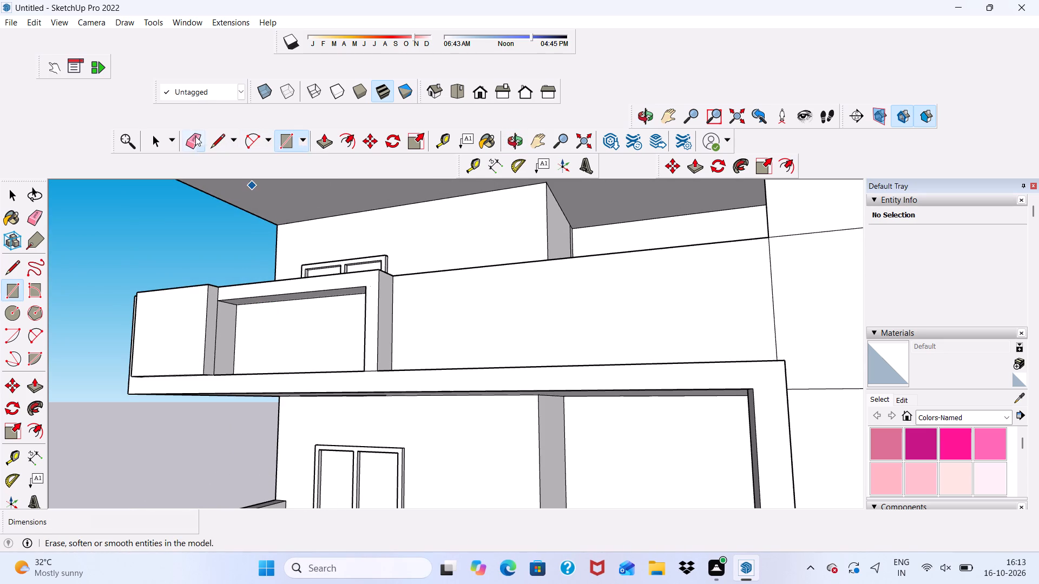
scroll(222, 296, up, 6)
click(211, 333)
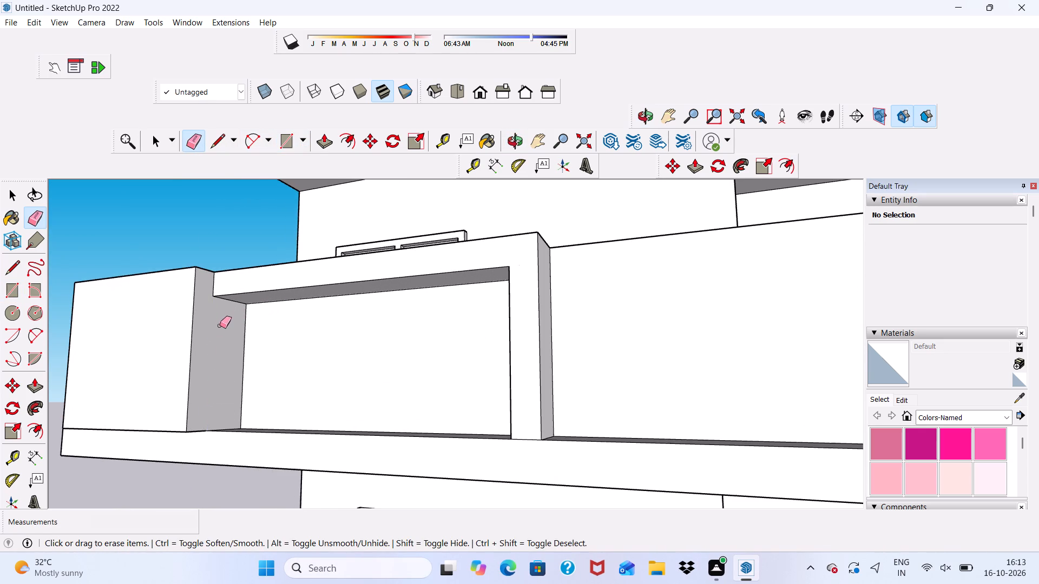
scroll(221, 318, down, 4)
key(space)
Draw an upright rectangle about 1' 11 5/16" by 9 13/16" on the recessed parapet face inside the frame, near the block.
middle_drag(223, 283, 435, 280)
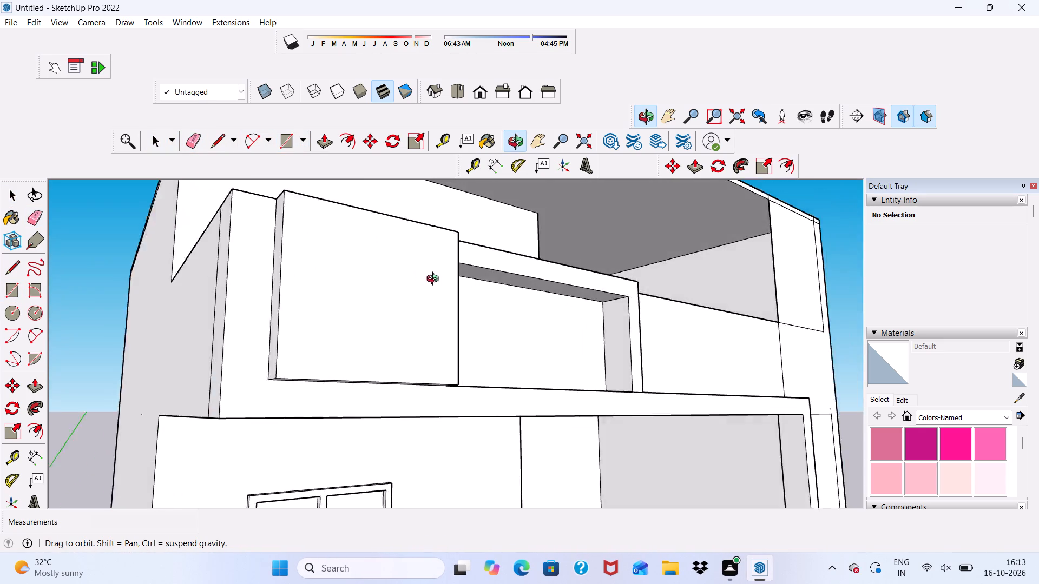
middle_drag(435, 280, 352, 281)
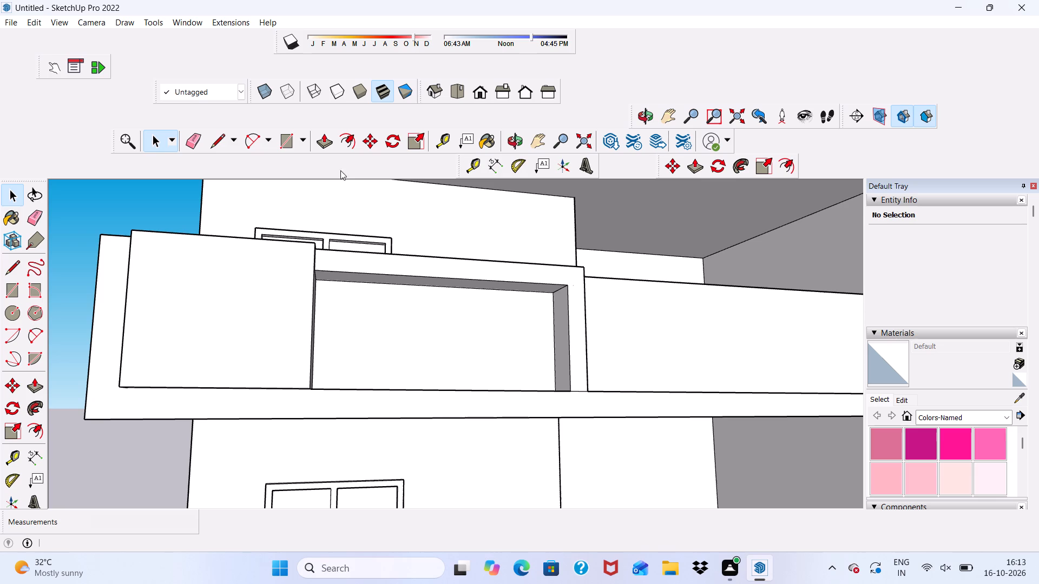
click(284, 138)
middle_drag(333, 315, 324, 340)
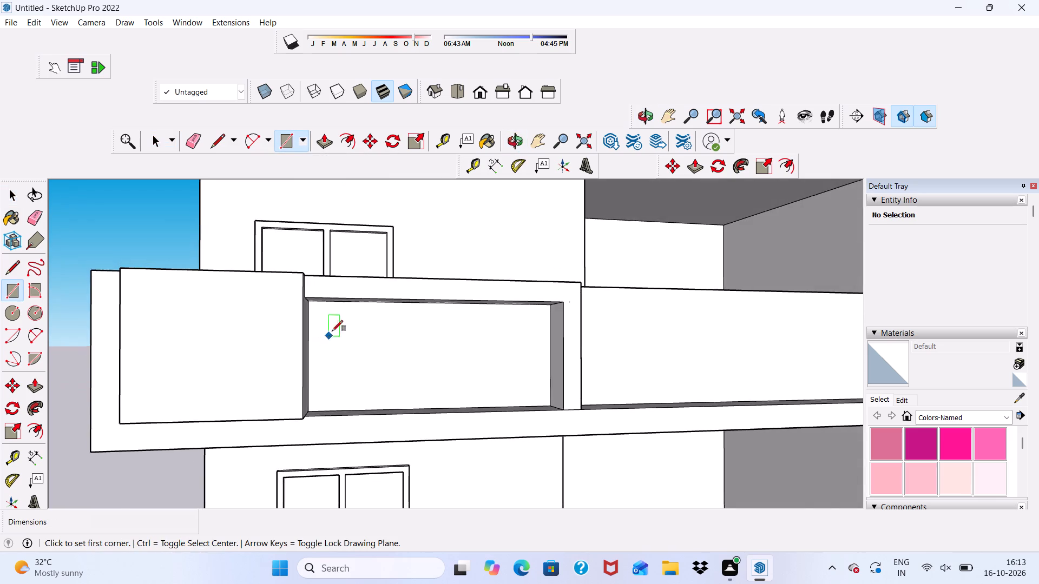
scroll(333, 328, up, 5)
click(337, 310)
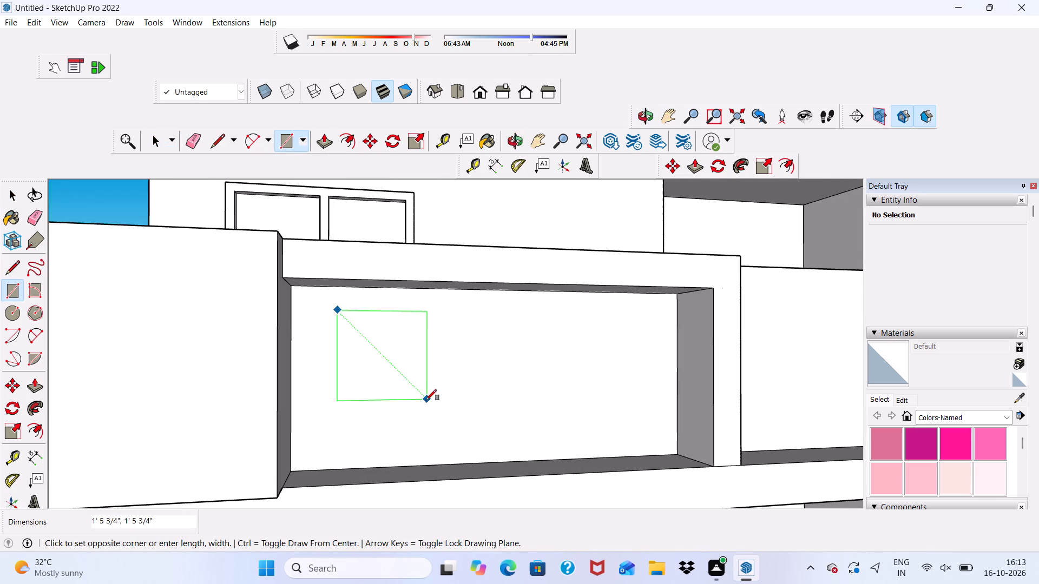
click(387, 428)
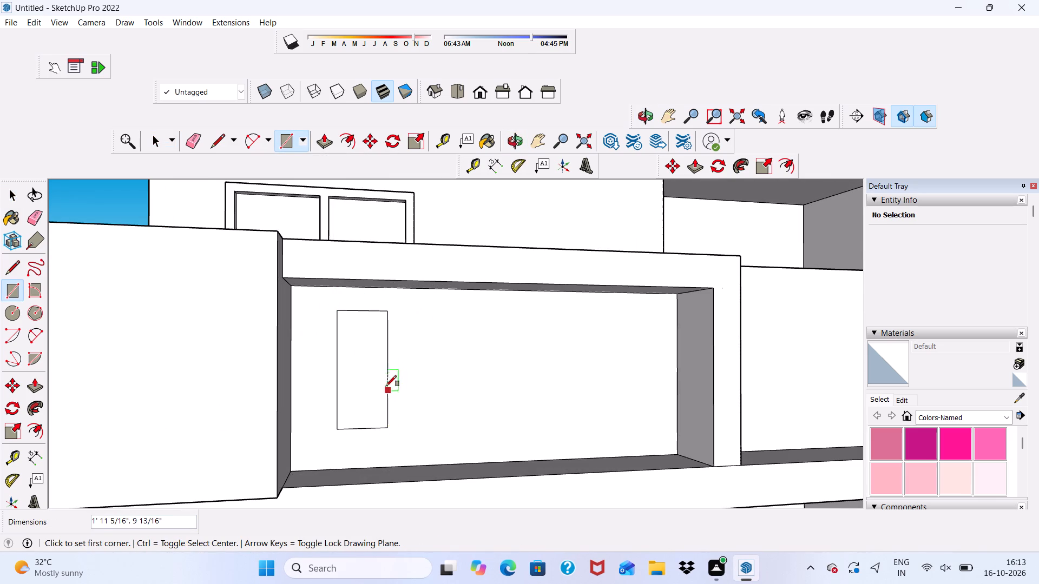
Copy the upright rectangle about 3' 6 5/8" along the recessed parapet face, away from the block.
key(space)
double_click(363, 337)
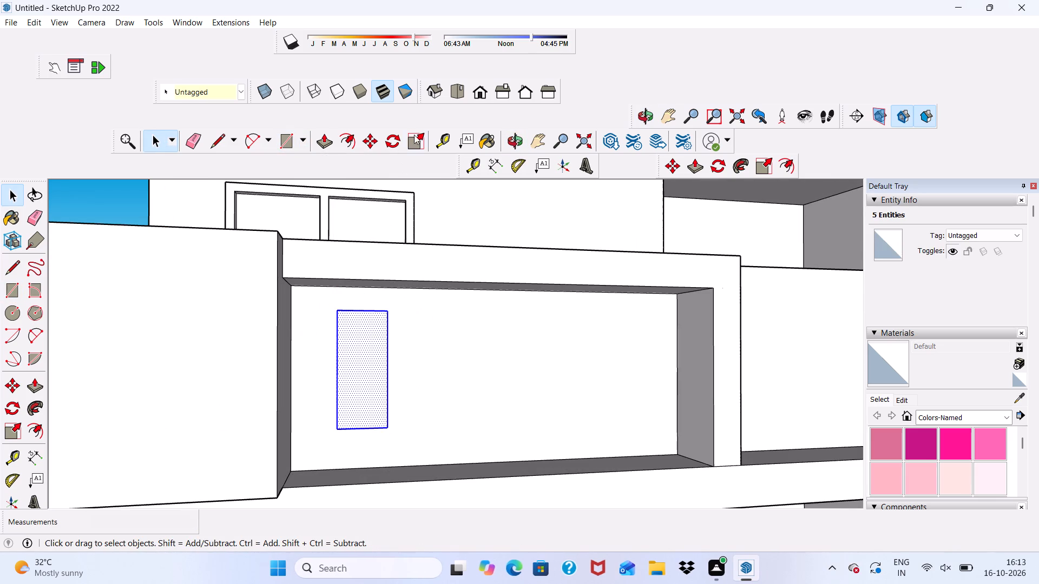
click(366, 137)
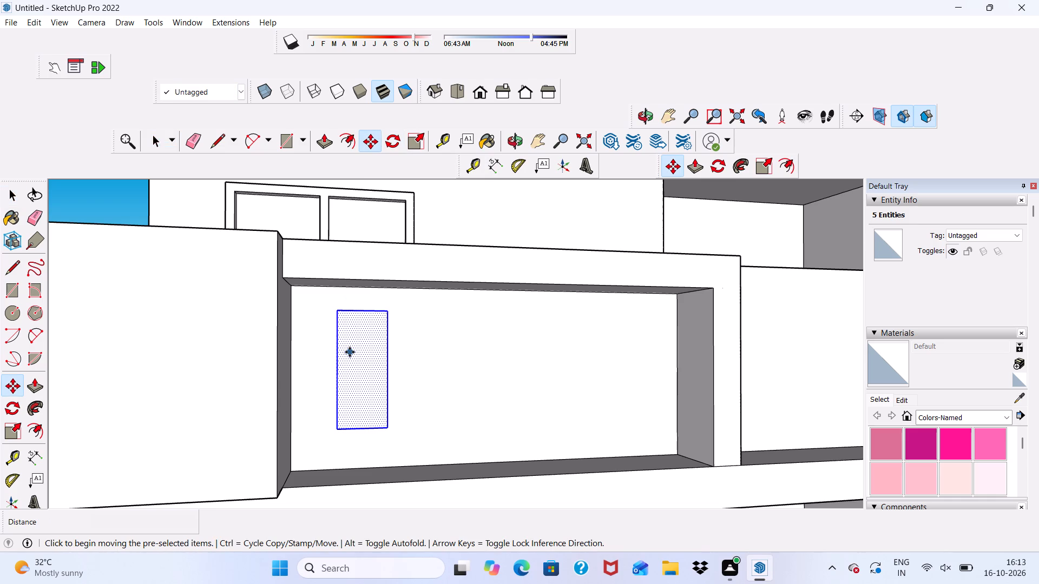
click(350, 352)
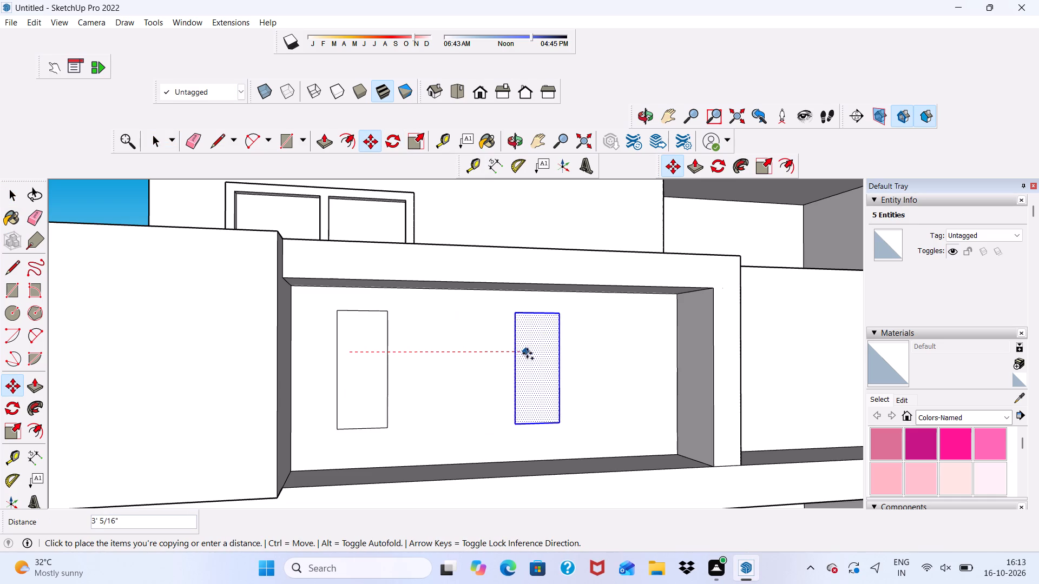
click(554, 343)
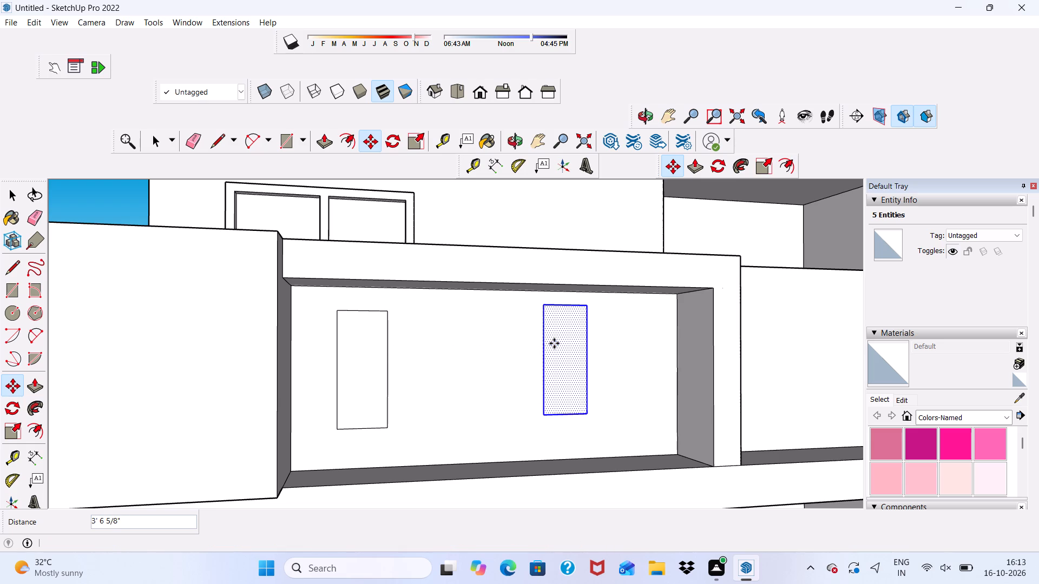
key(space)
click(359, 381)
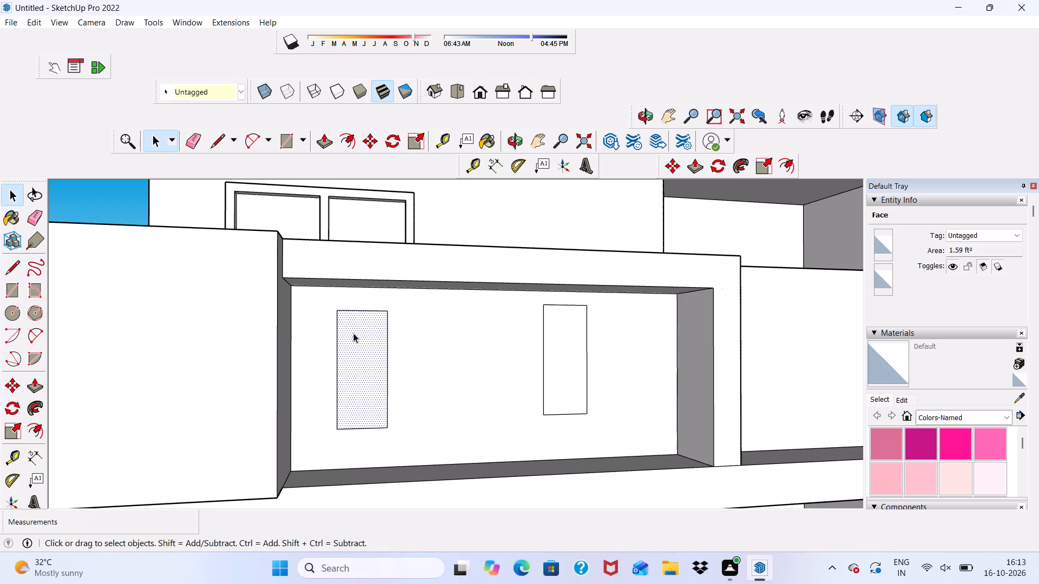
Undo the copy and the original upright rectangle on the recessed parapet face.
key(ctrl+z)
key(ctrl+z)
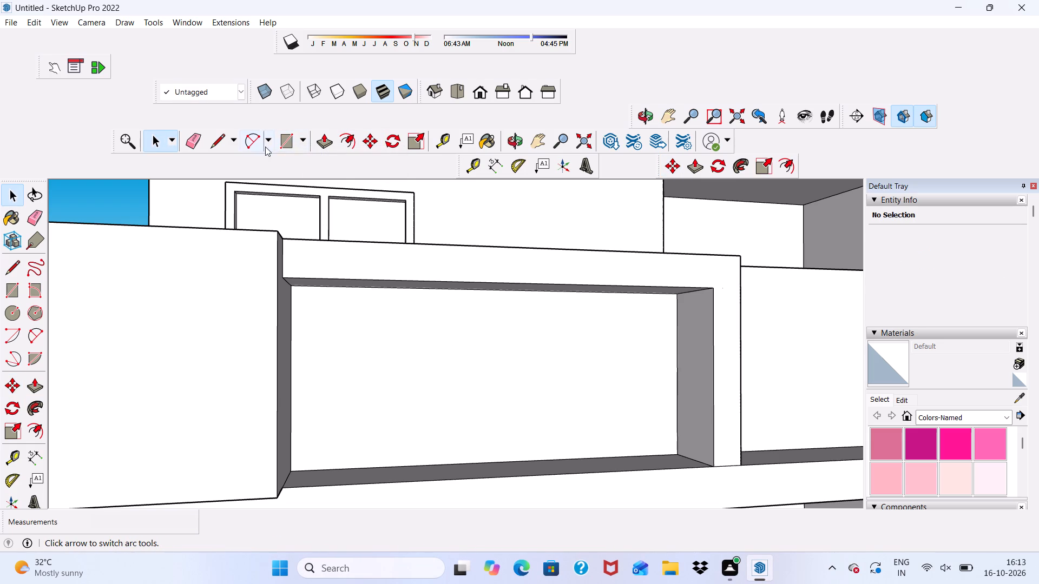
Draw an upright rectangle about 2' 7/16" by 11 5/16" on the recessed parapet face, on the block's side.
click(290, 138)
click(376, 314)
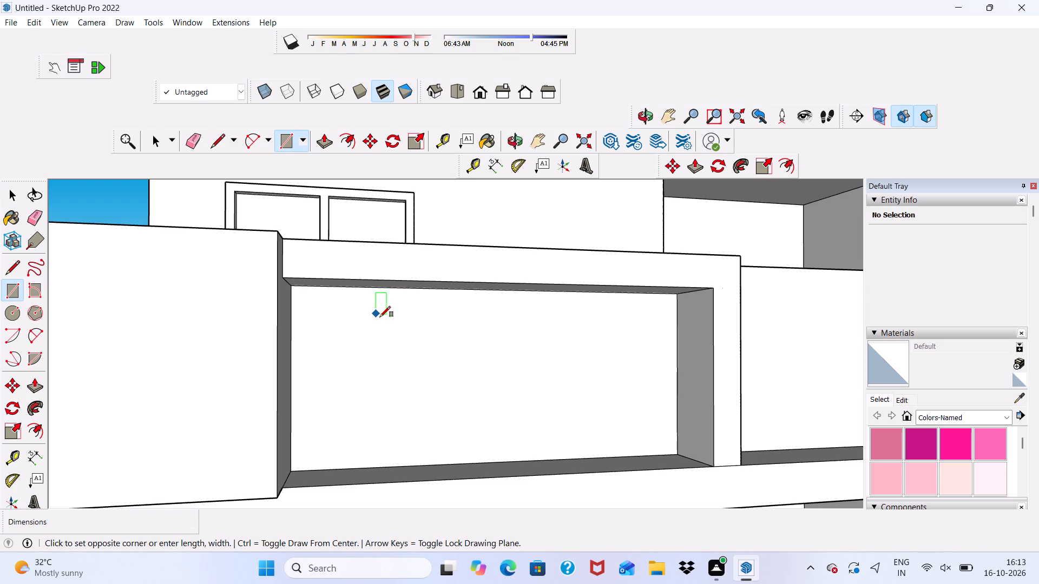
click(432, 435)
Copy the upright rectangle sideways on the recessed parapet face, toward the frame's leg.
key(space)
double_click(417, 366)
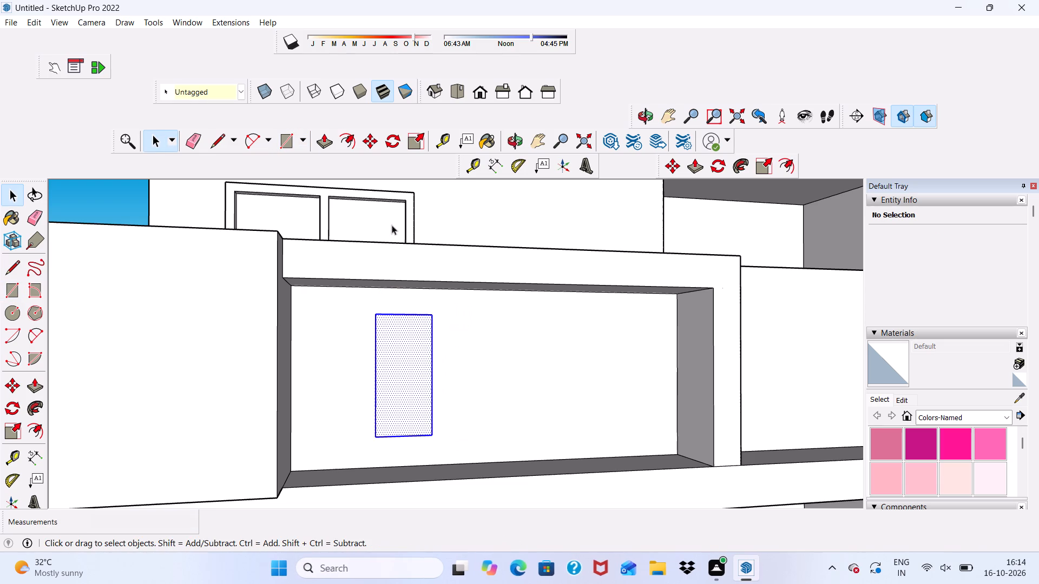
click(369, 139)
click(407, 389)
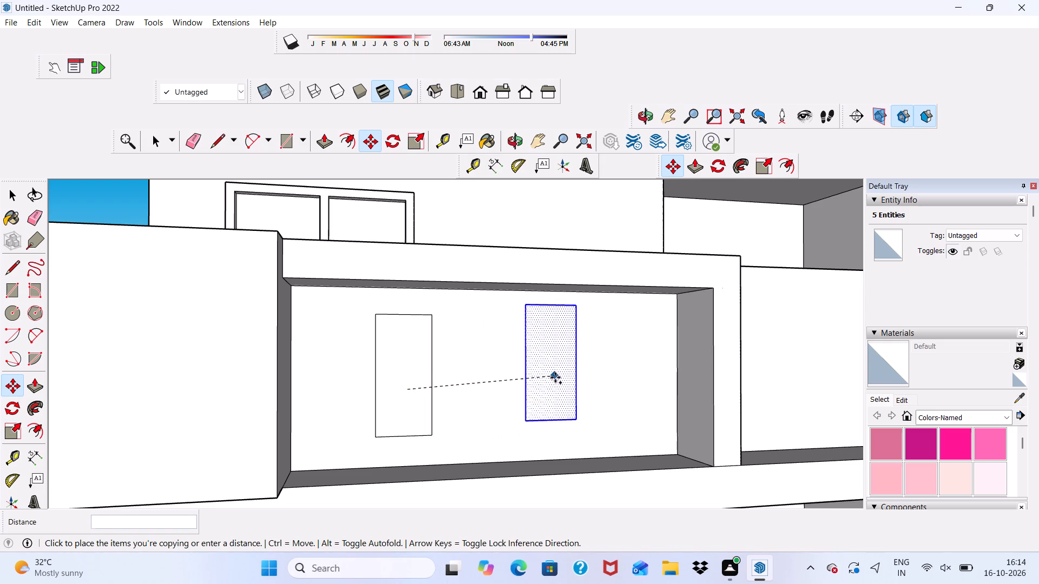
click(565, 384)
scroll(398, 328, down, 4)
key(space)
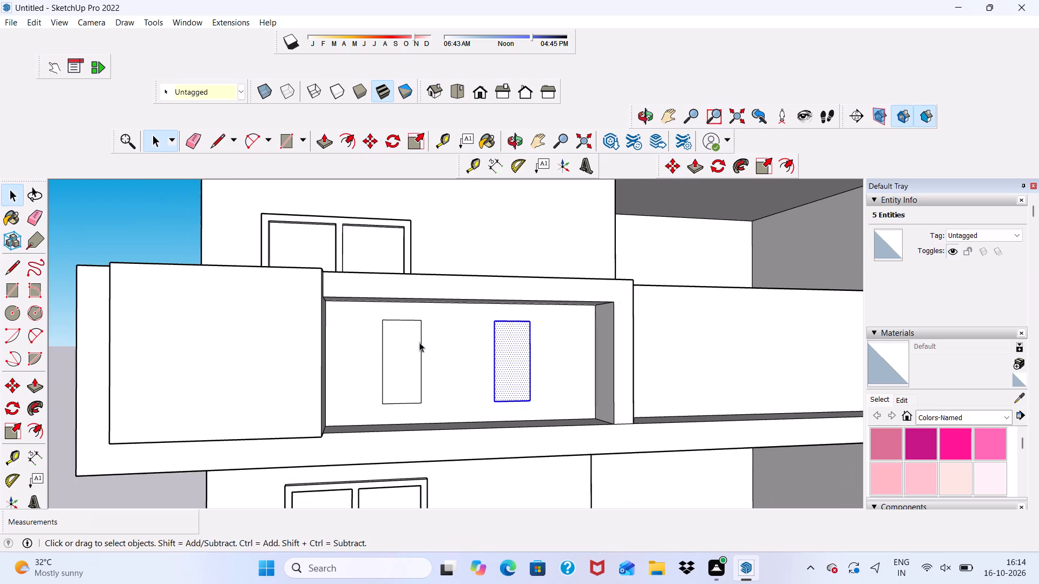
scroll(330, 301, down, 4)
click(136, 290)
Offset both upright rectangles on the recessed parapet face outward by 3".
scroll(259, 301, down, 3)
middle_drag(380, 380, 362, 390)
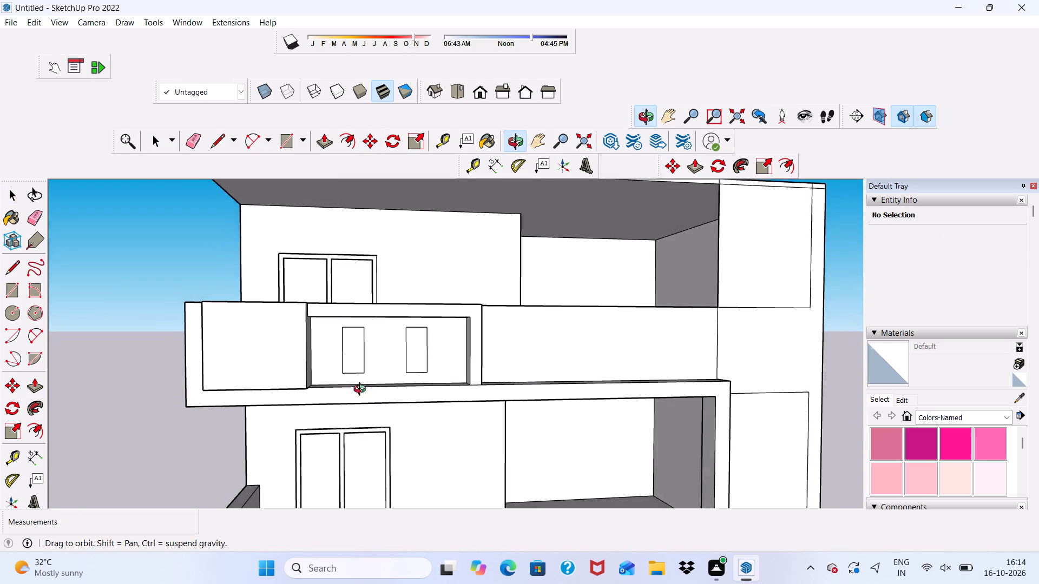
middle_drag(362, 390, 324, 409)
scroll(356, 330, up, 3)
click(350, 141)
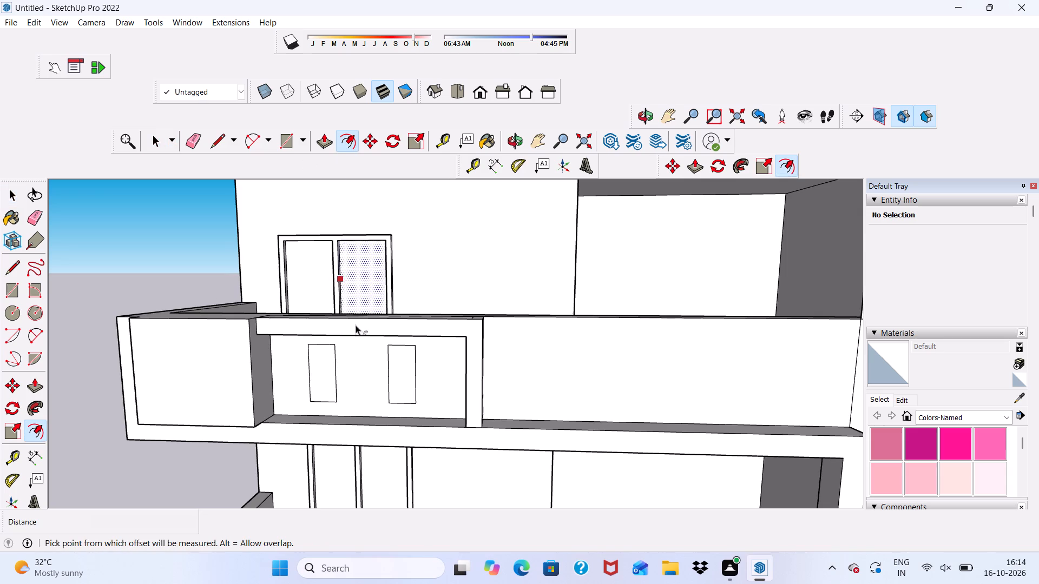
scroll(326, 378, up, 3)
click(319, 375)
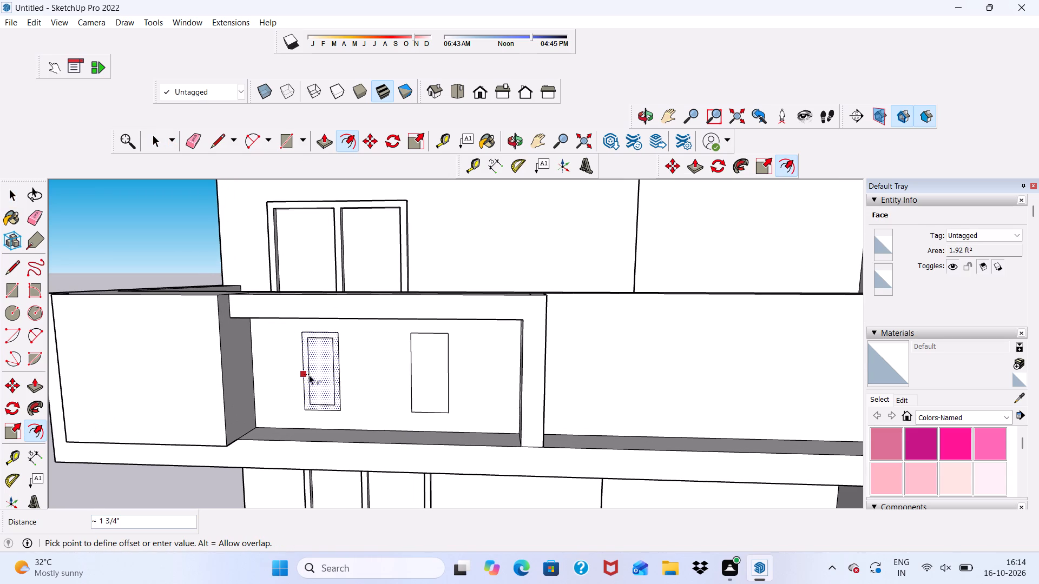
text(3")
key(Return)
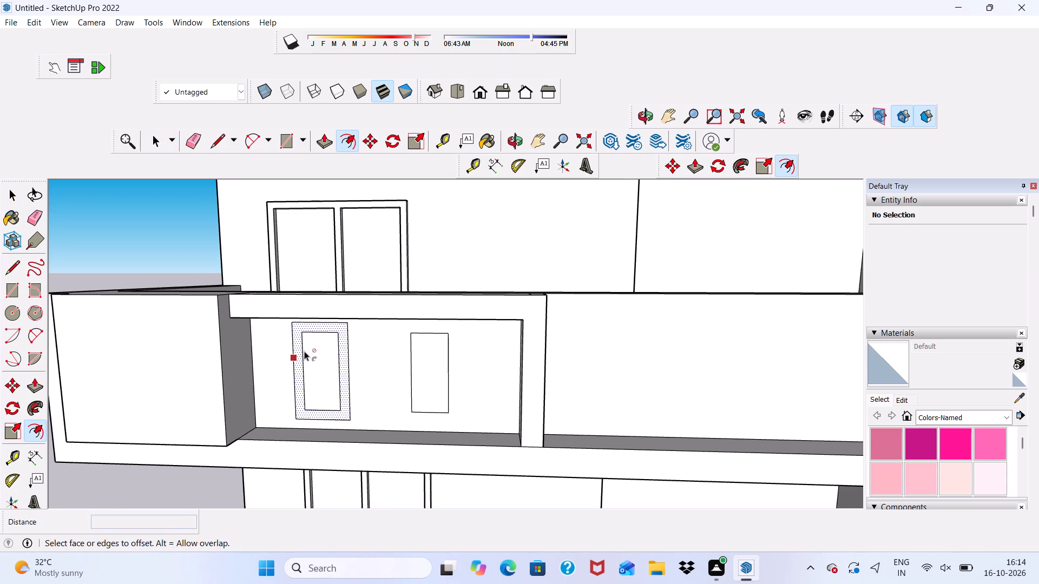
click(420, 379)
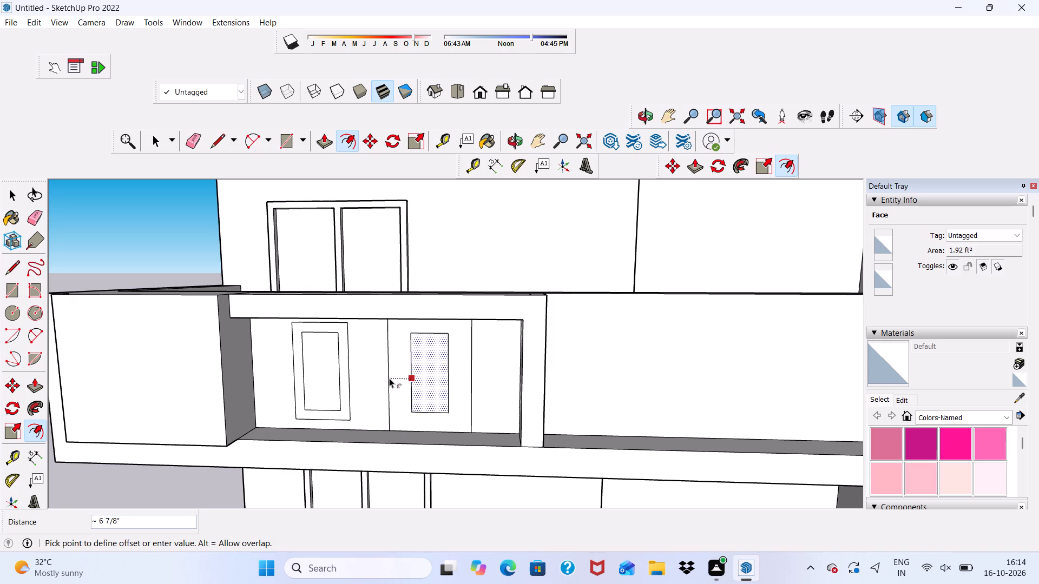
key(3)
key(shift+quotedbl)
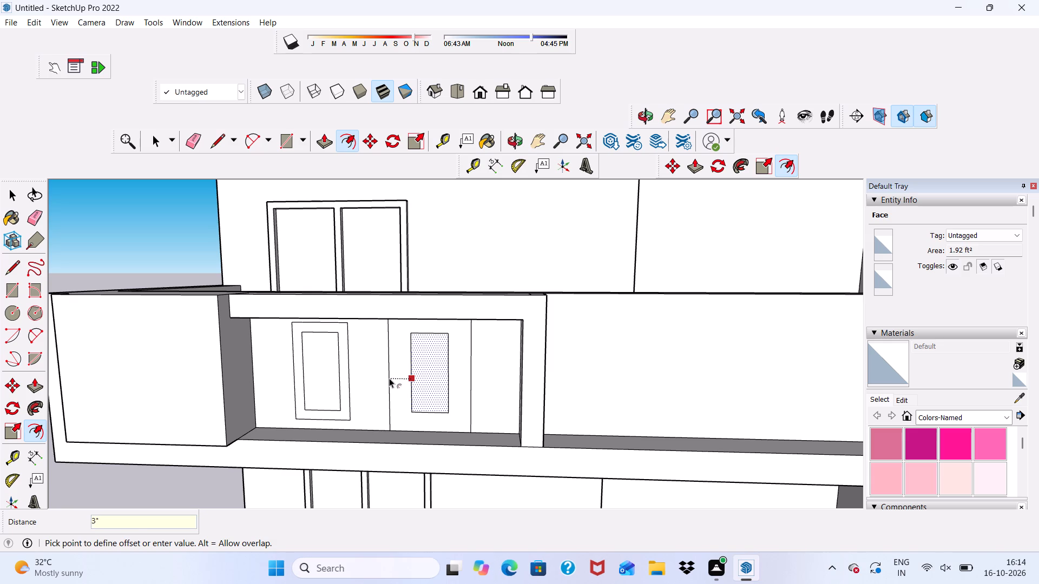
key(Return)
key(space)
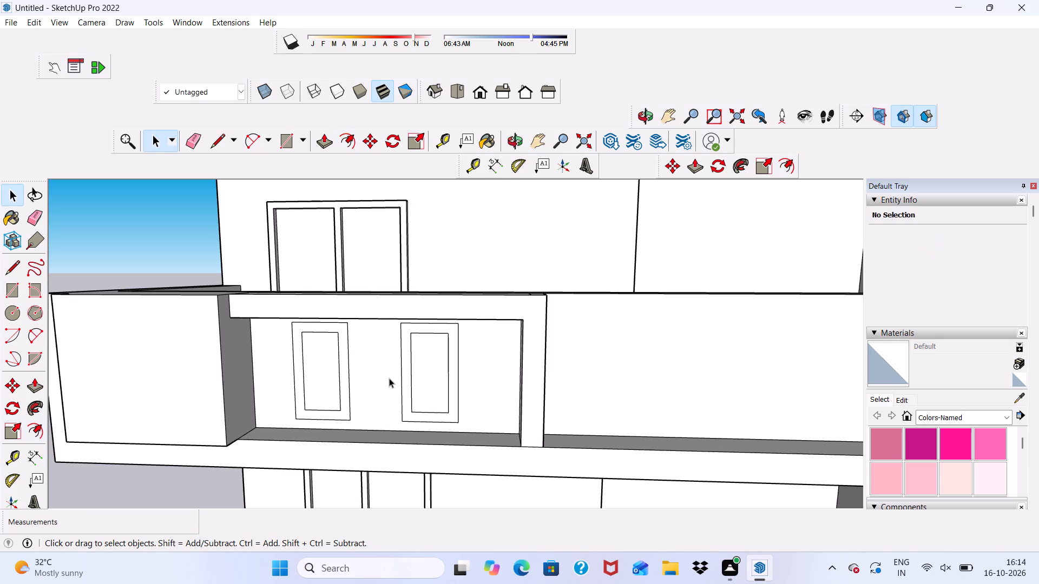
Extrude the borders around both upright rectangles outward 3" to form raised window frames.
scroll(348, 337, up, 5)
click(336, 339)
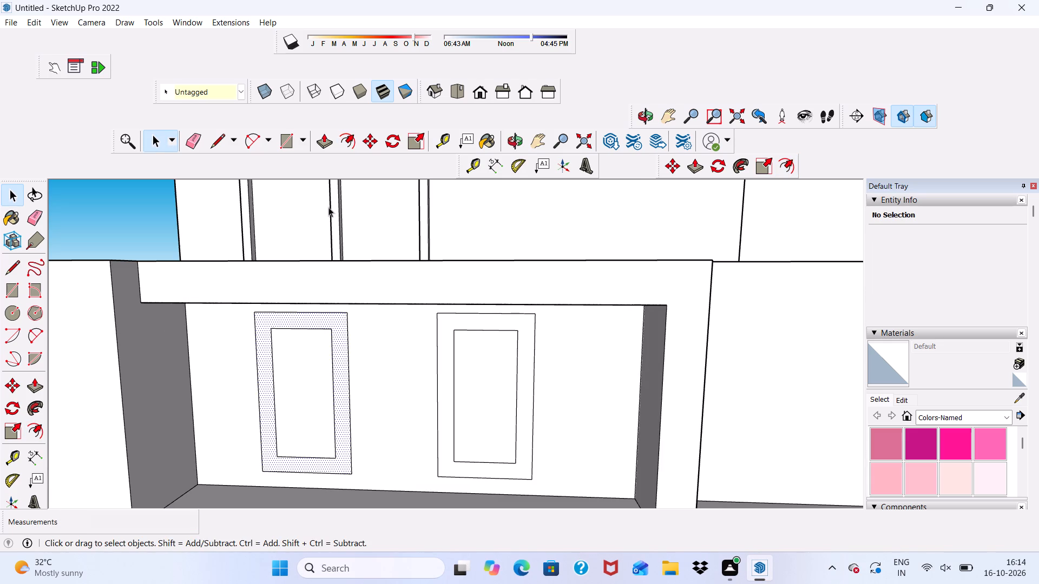
click(324, 138)
scroll(358, 328, up, 3)
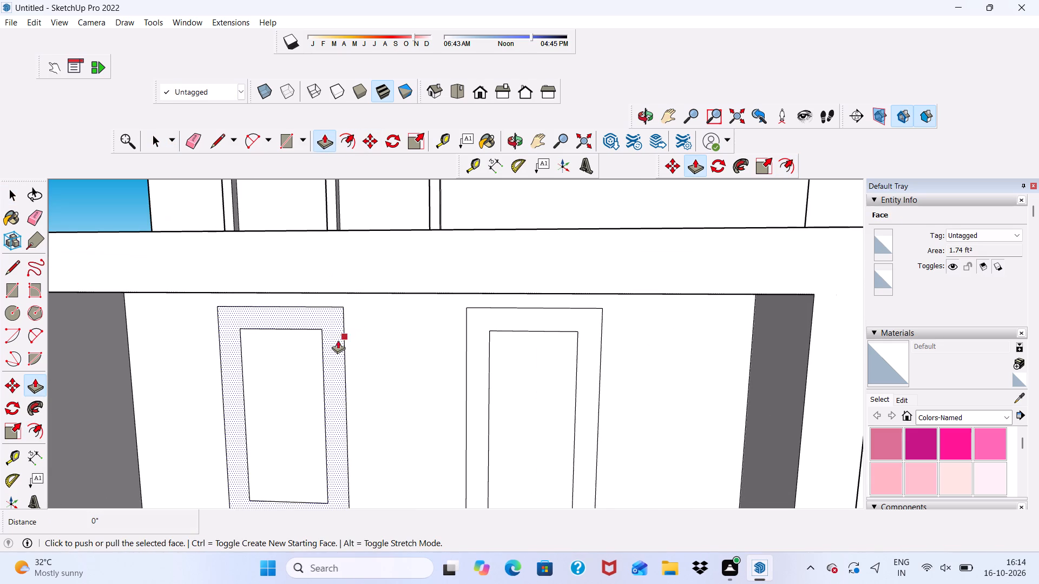
click(336, 343)
key(3)
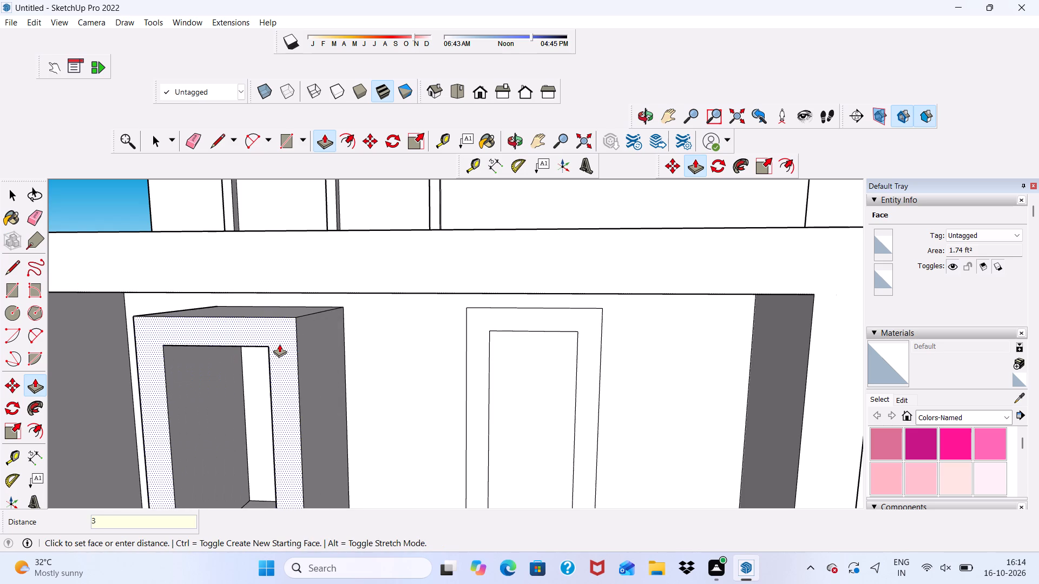
key(shift+quotedbl)
key(Return)
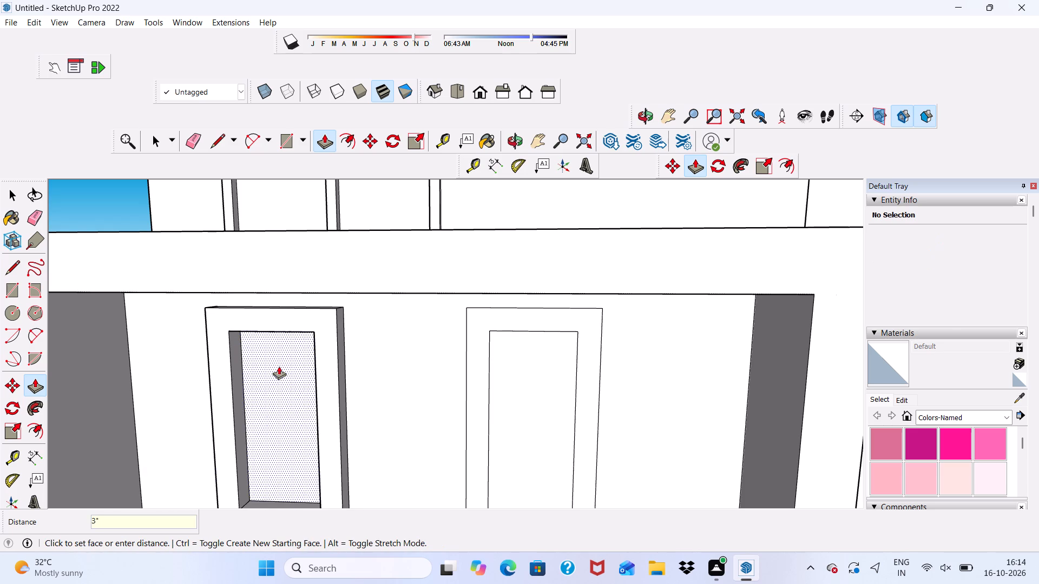
click(475, 415)
text(3")
key(Return)
Push the inner panel of the window frame nearer the leg 9" through the parapet wall to cut an opening.
scroll(407, 348, down, 2)
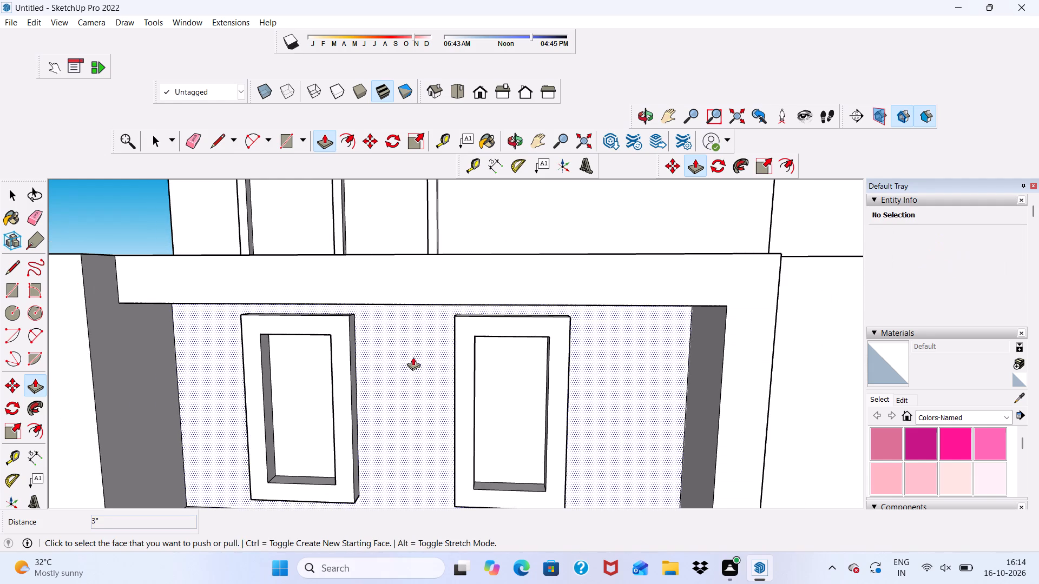
drag(484, 429, 510, 413)
scroll(509, 413, down, 1)
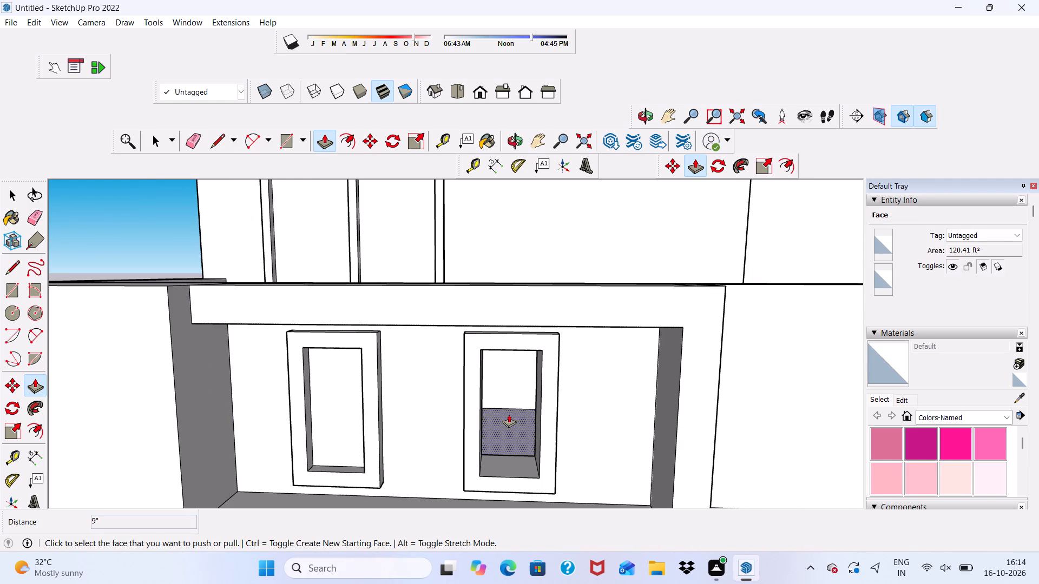
scroll(541, 432, down, 1)
middle_drag(528, 449, 207, 441)
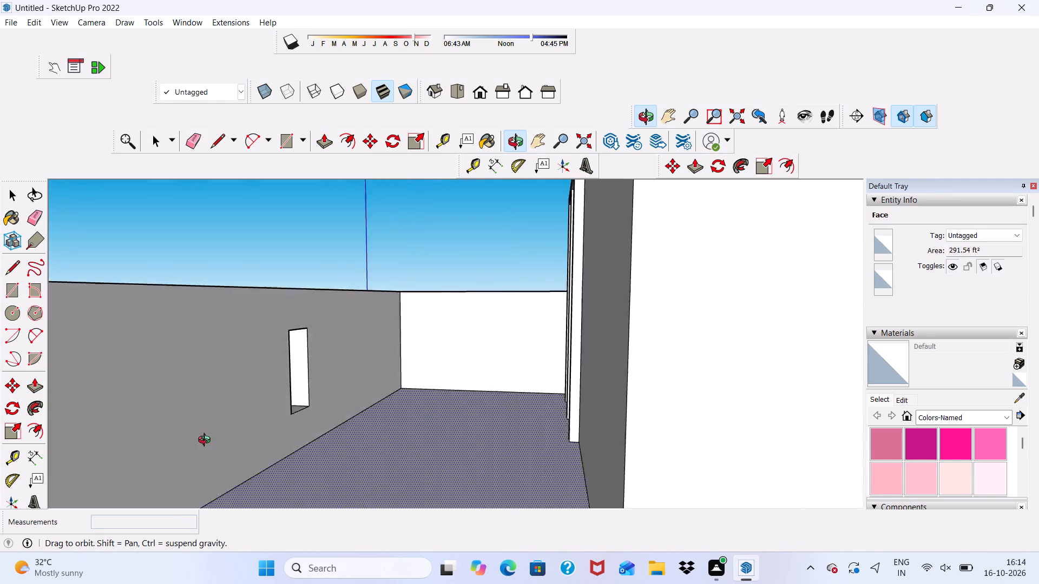
middle_drag(207, 441, 550, 437)
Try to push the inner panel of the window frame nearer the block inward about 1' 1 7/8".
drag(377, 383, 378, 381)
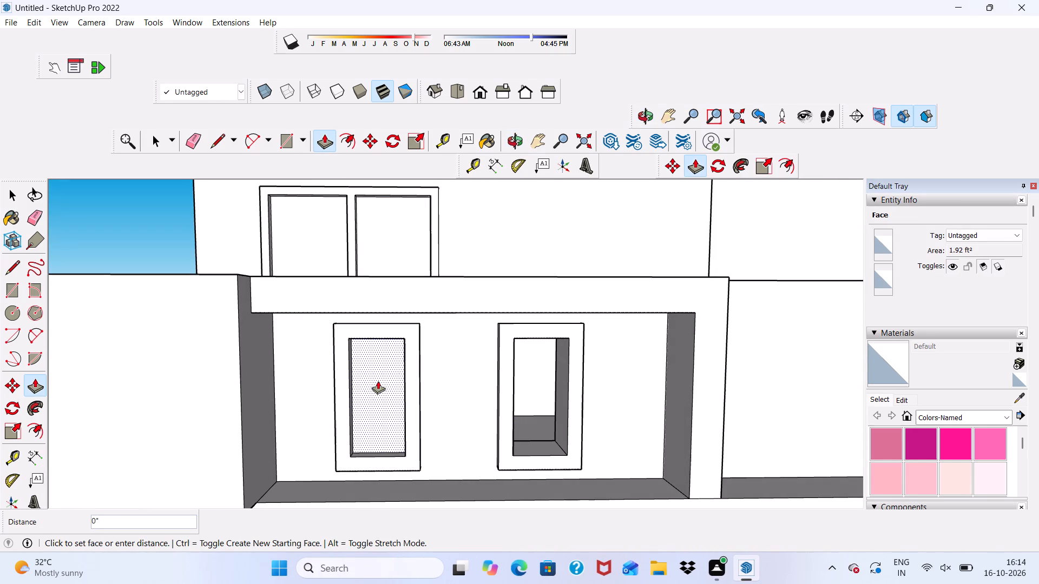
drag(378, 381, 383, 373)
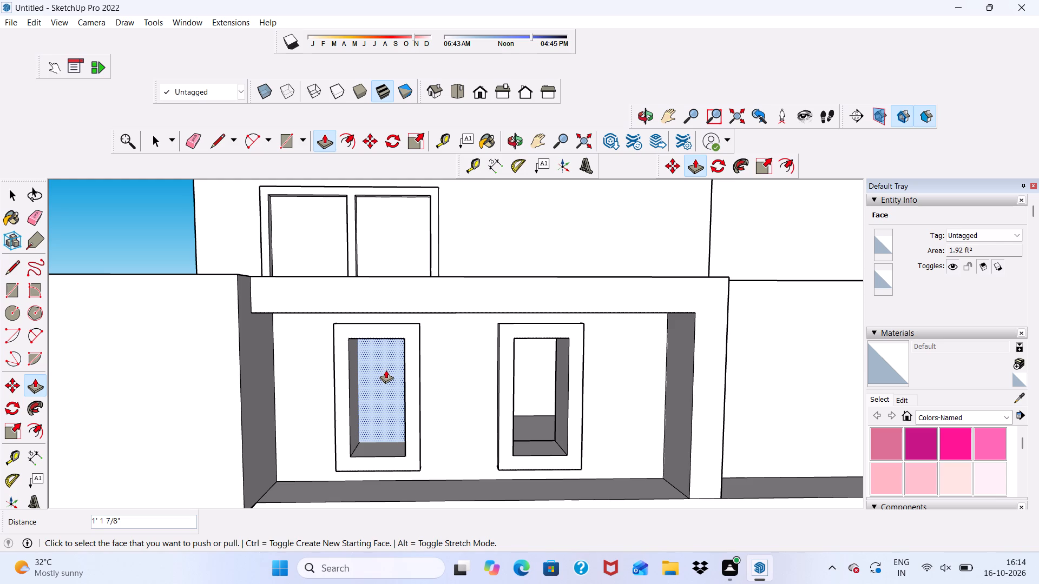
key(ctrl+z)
Push the inner panel of the window frame nearer the block 9" through the parapet wall to cut an opening.
click(368, 385)
middle_drag(417, 289, 395, 368)
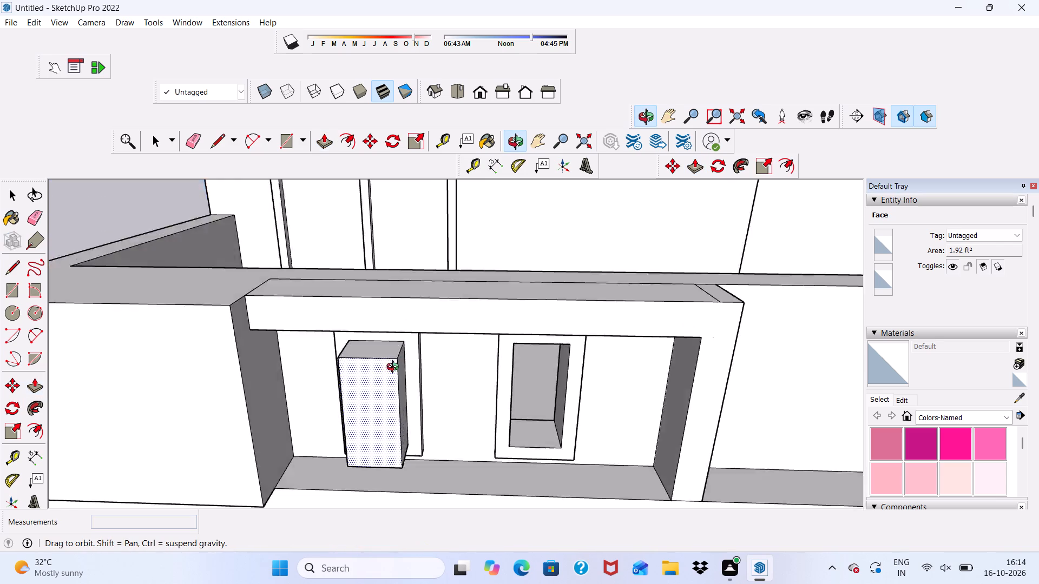
middle_drag(395, 368, 354, 426)
scroll(424, 275, up, 2)
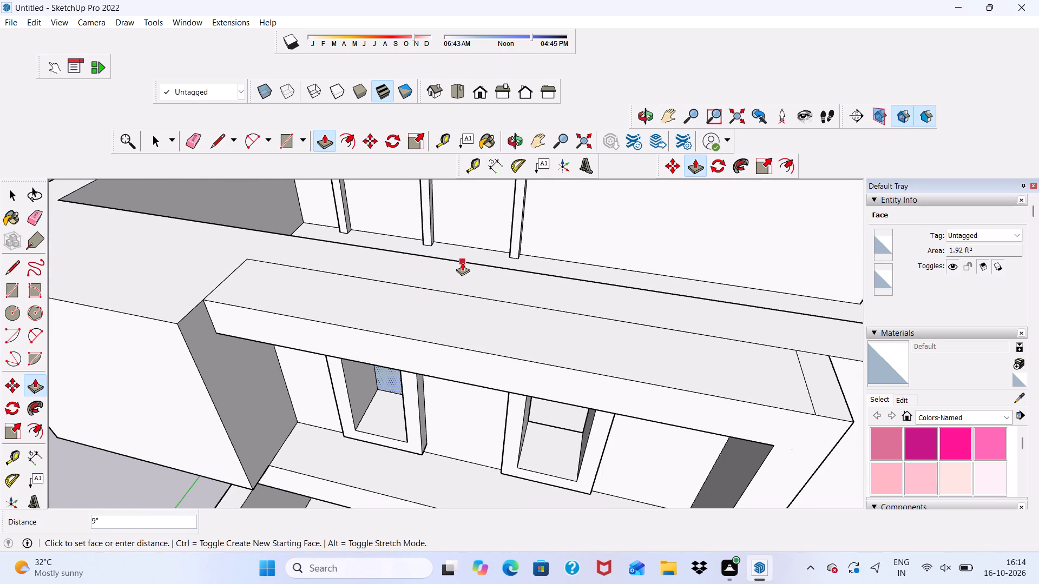
click(462, 262)
scroll(464, 279, down, 3)
middle_drag(482, 326, 537, 201)
key(space)
scroll(483, 262, down, 4)
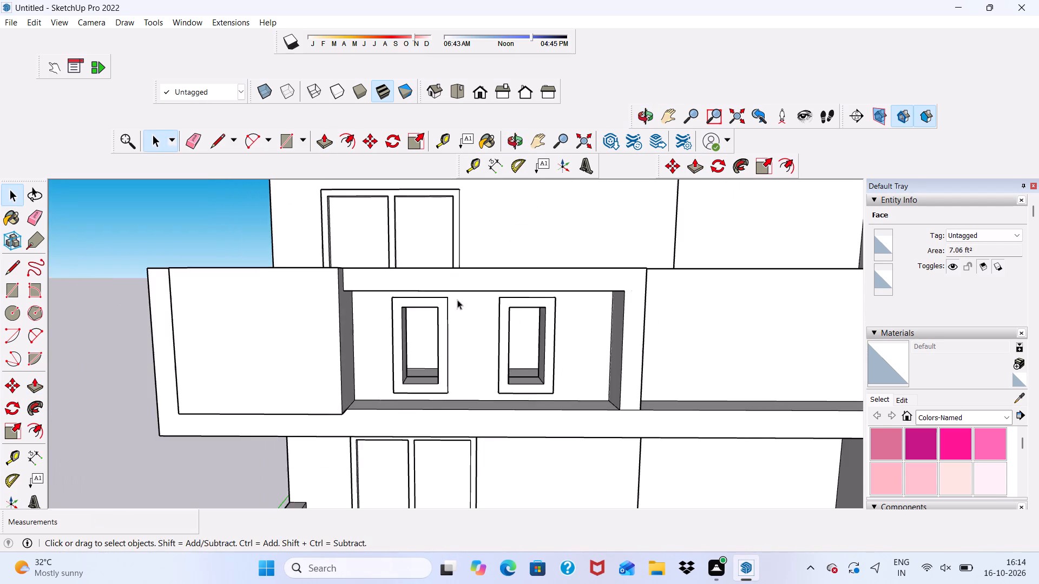
Erase the seam edge across the top of the projecting frame, where its beam meets the leg.
middle_drag(457, 301, 432, 297)
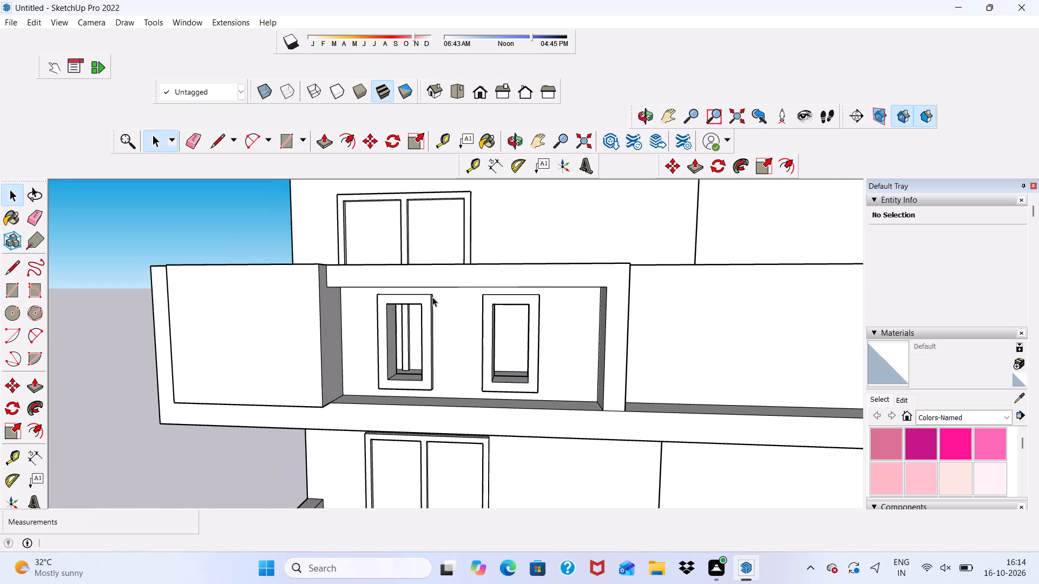
key(space)
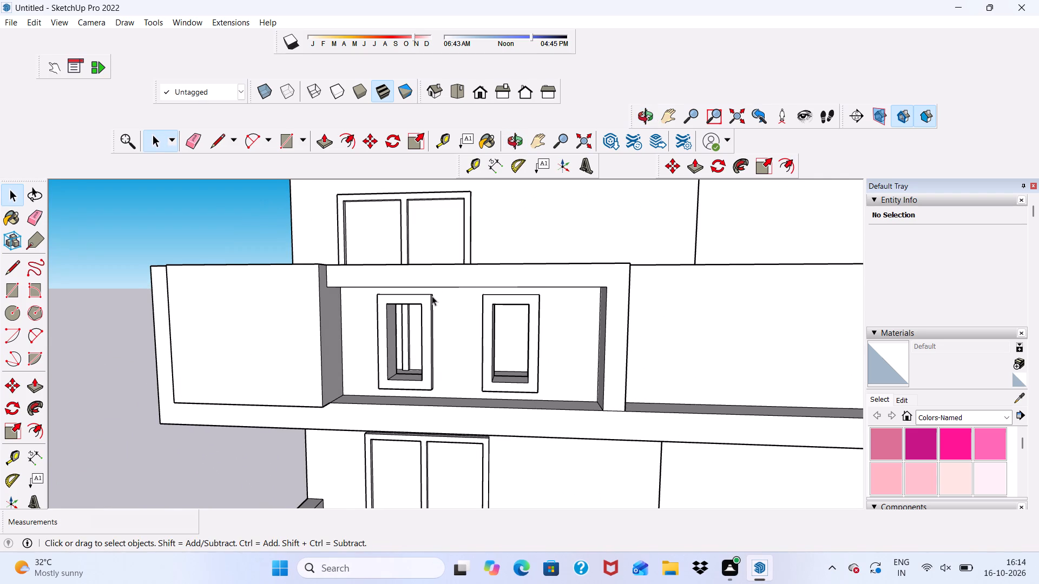
scroll(432, 300, down, 4)
middle_drag(430, 326, 377, 339)
scroll(374, 339, up, 7)
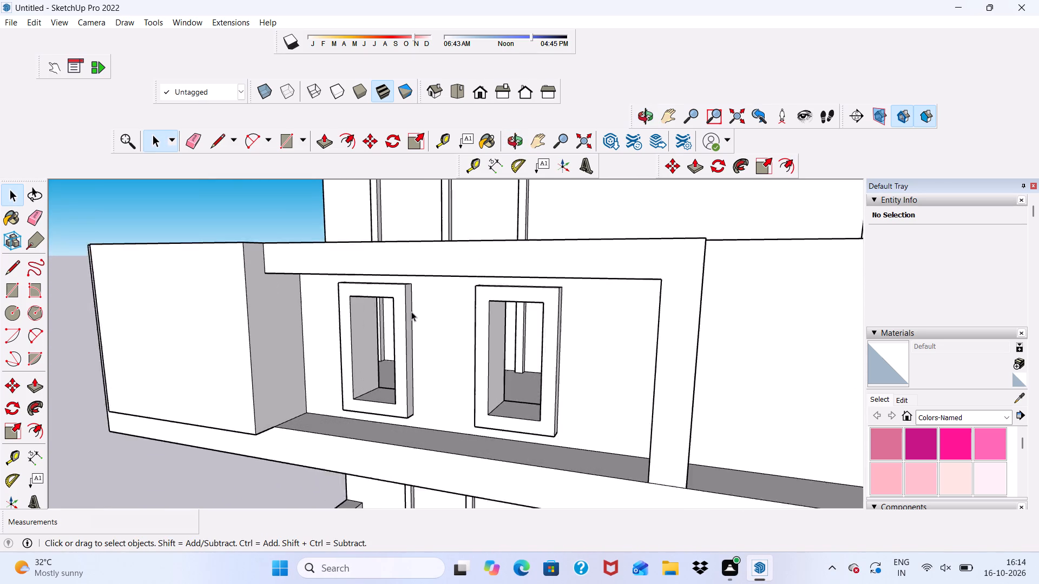
scroll(411, 311, up, 1)
middle_drag(358, 354, 400, 360)
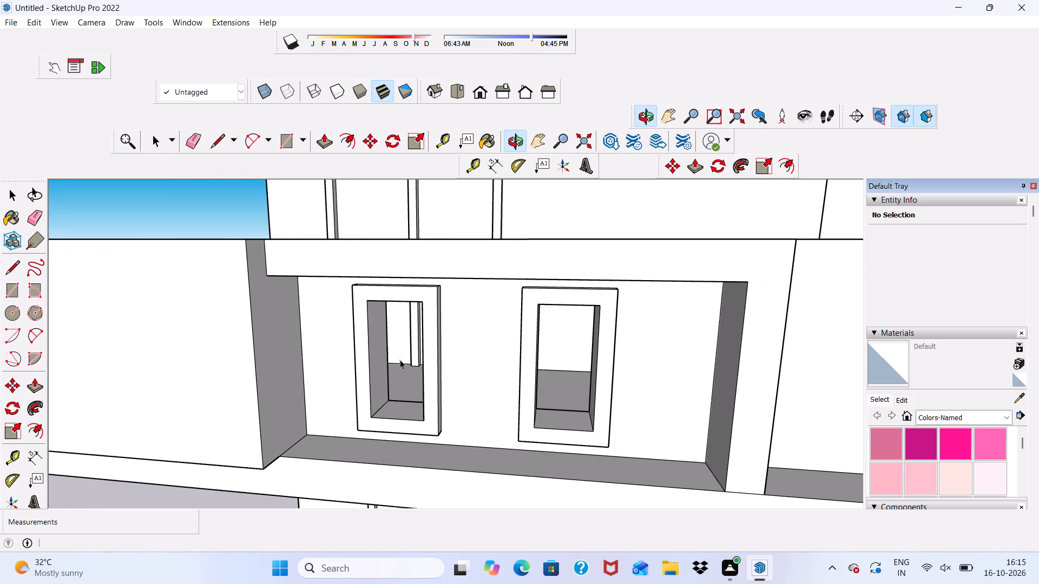
click(195, 137)
scroll(578, 441, up, 6)
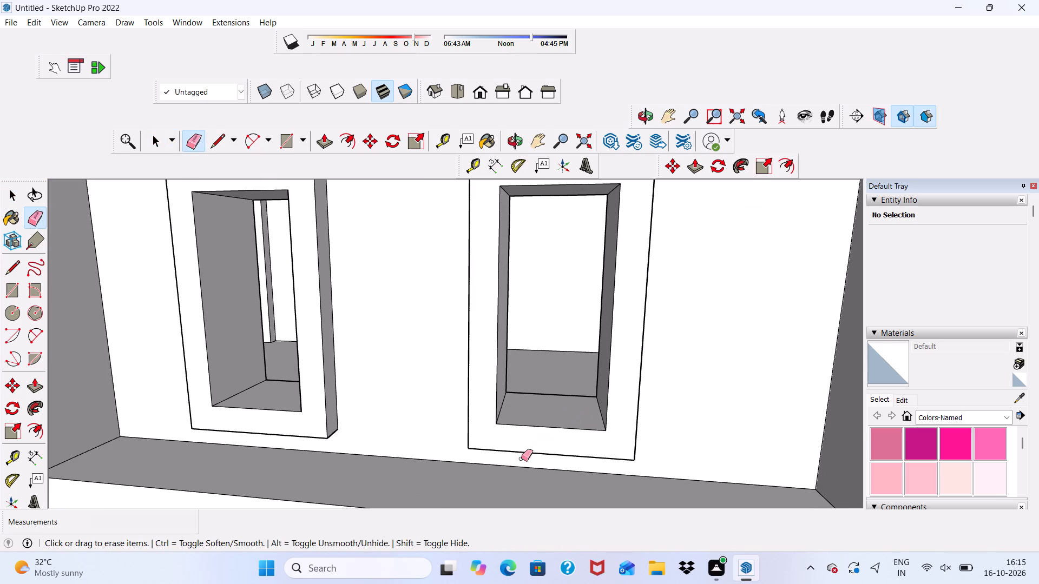
scroll(483, 455, down, 2)
middle_drag(364, 402, 371, 374)
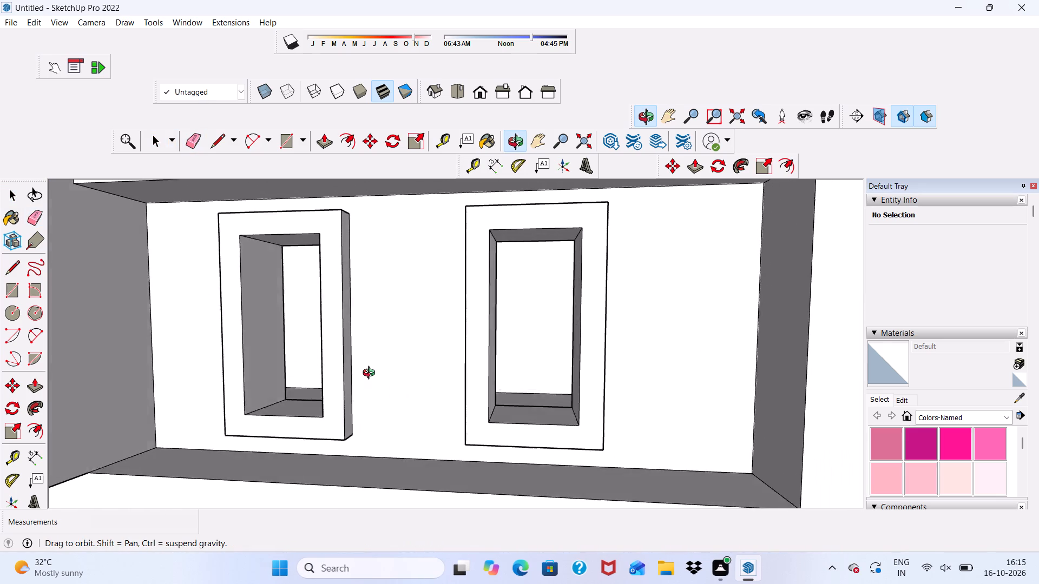
middle_drag(371, 374, 378, 366)
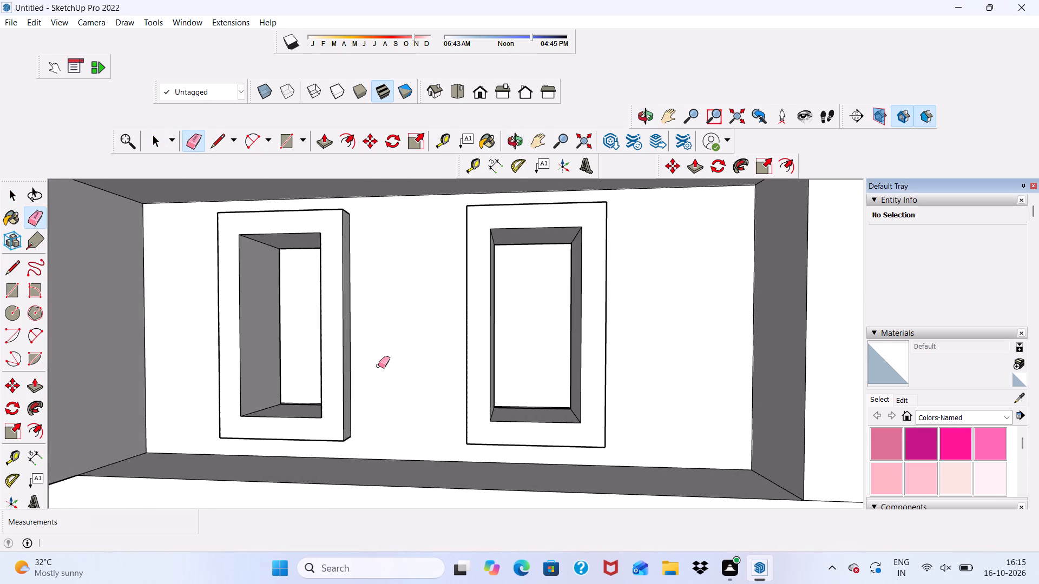
scroll(378, 366, up, 5)
scroll(328, 373, up, 1)
scroll(201, 347, down, 4)
scroll(279, 338, down, 5)
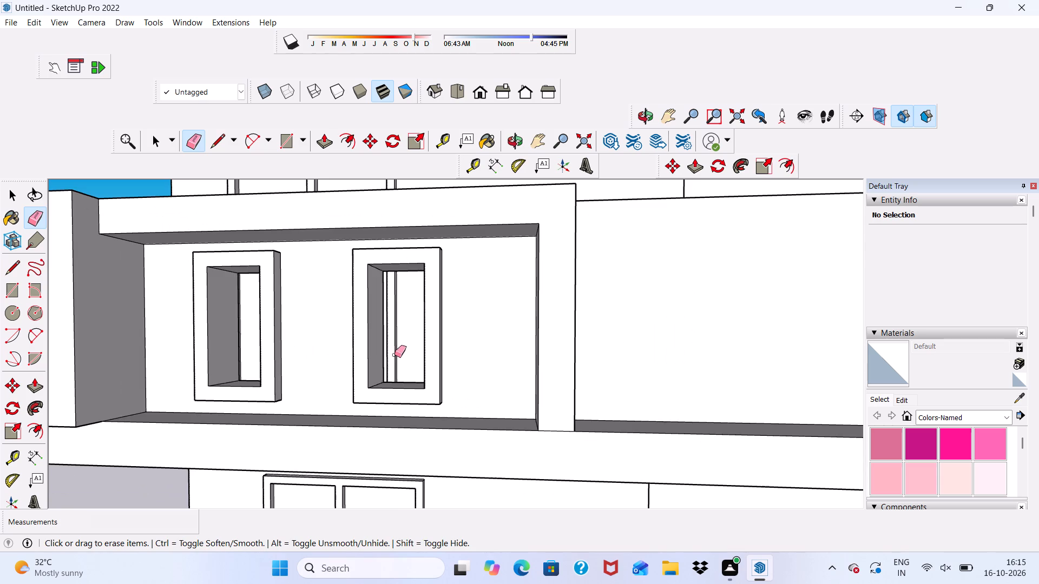
scroll(397, 348, down, 4)
scroll(447, 354, down, 1)
middle_drag(448, 354, 177, 440)
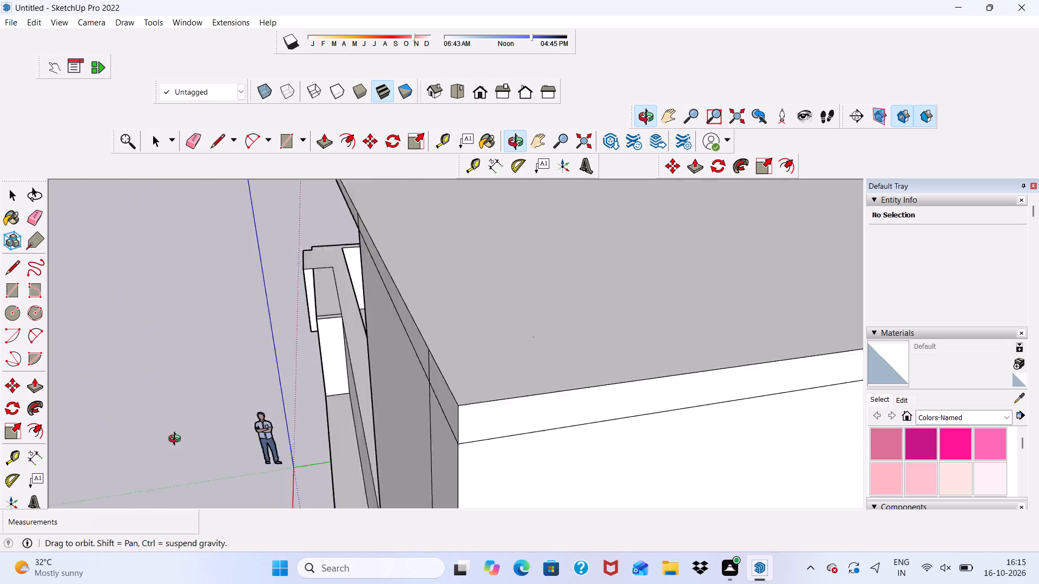
middle_drag(177, 440, 331, 466)
scroll(386, 386, up, 6)
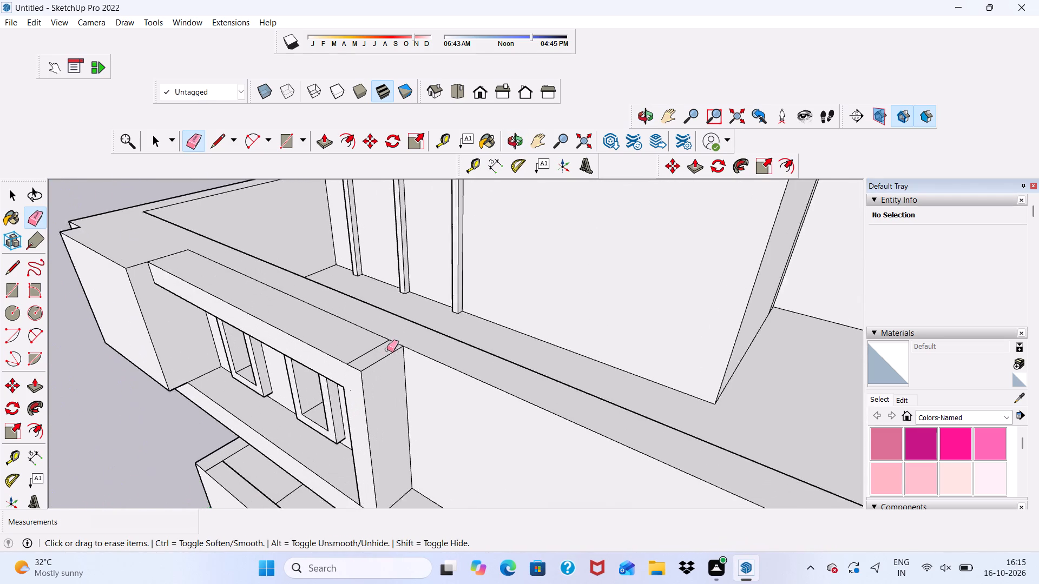
scroll(387, 349, up, 2)
click(369, 351)
scroll(363, 357, down, 4)
middle_drag(351, 387, 446, 277)
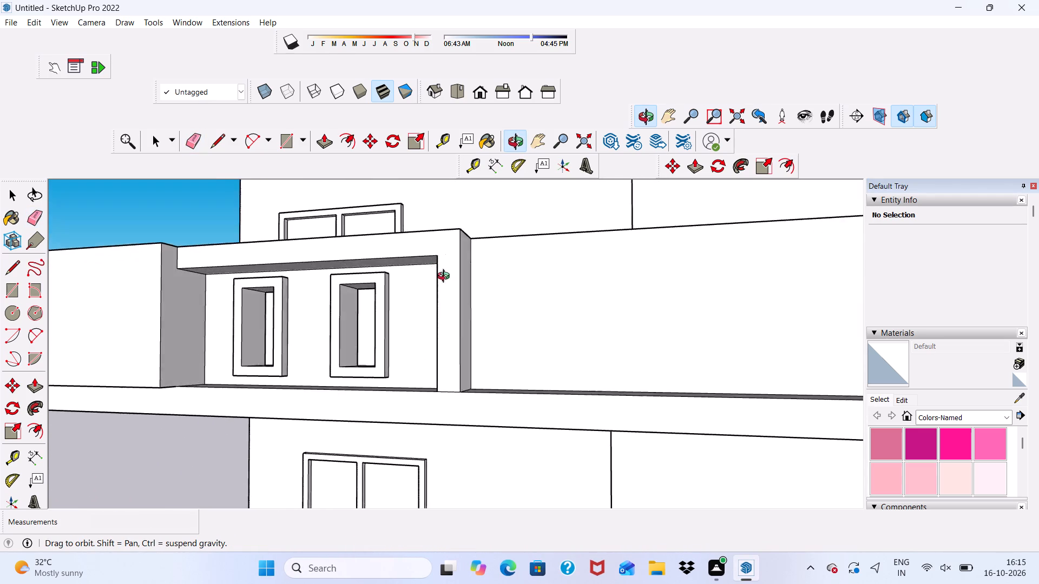
middle_drag(446, 277, 509, 238)
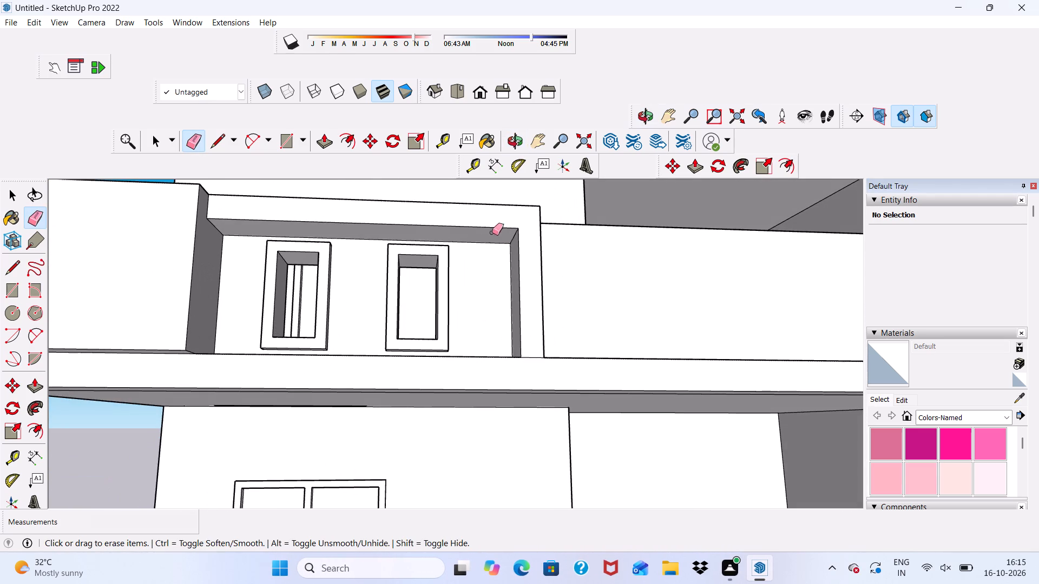
key(space)
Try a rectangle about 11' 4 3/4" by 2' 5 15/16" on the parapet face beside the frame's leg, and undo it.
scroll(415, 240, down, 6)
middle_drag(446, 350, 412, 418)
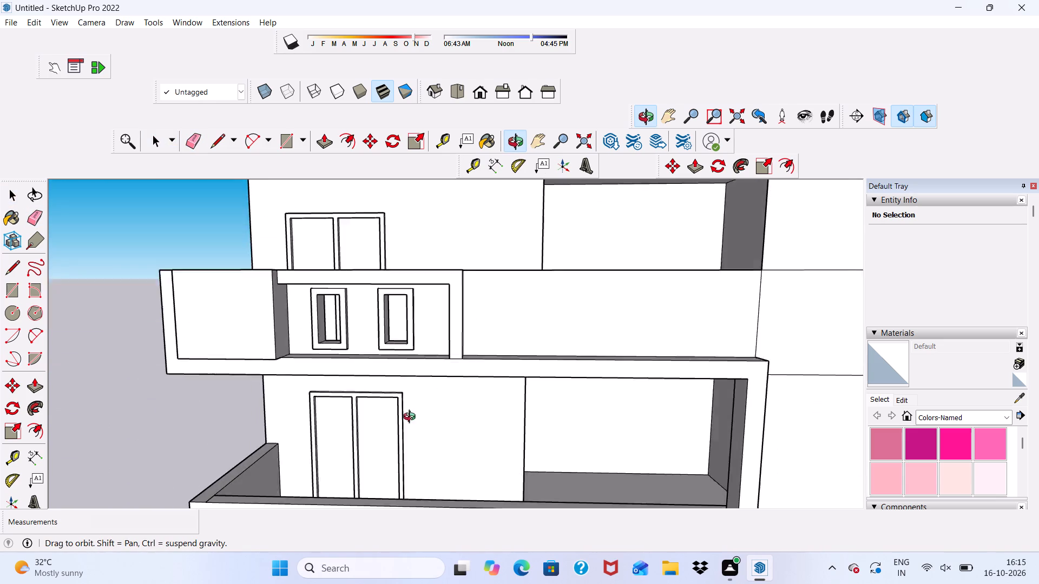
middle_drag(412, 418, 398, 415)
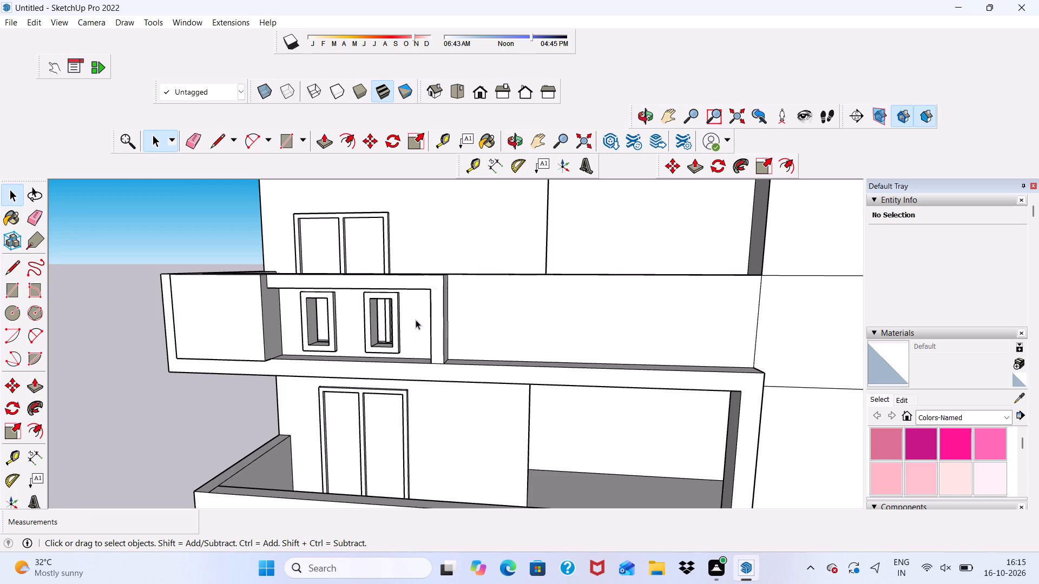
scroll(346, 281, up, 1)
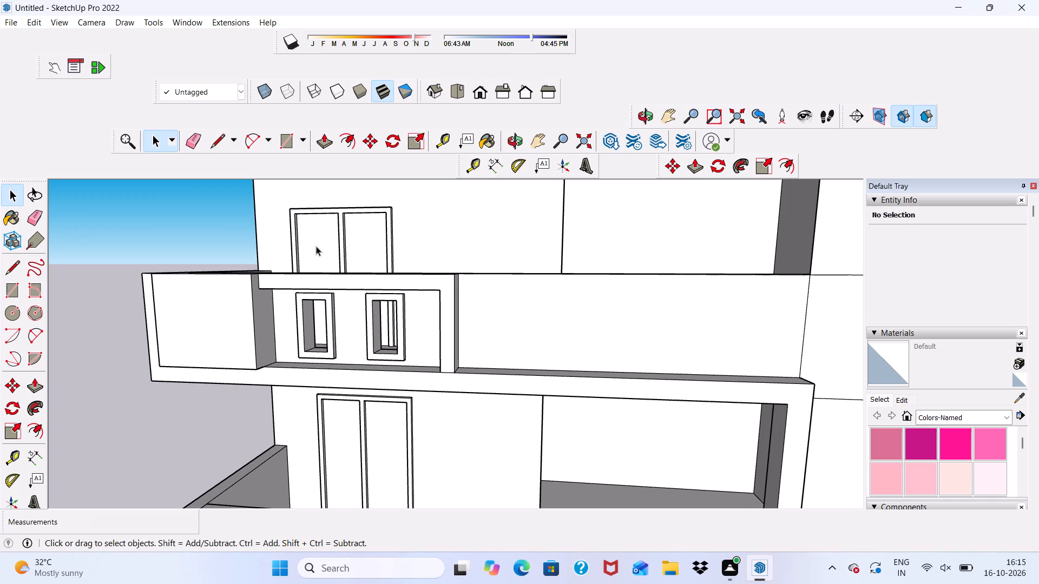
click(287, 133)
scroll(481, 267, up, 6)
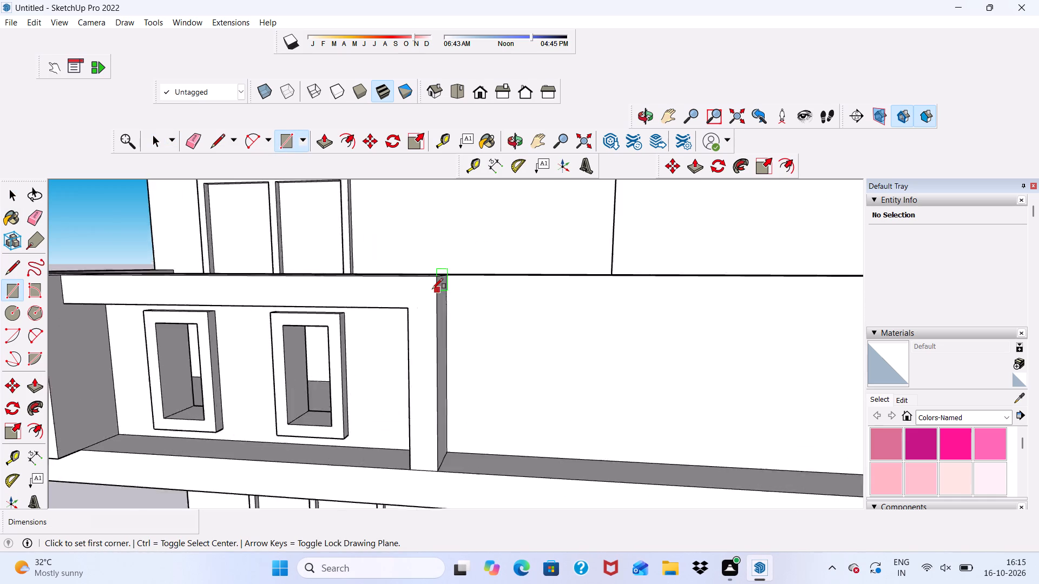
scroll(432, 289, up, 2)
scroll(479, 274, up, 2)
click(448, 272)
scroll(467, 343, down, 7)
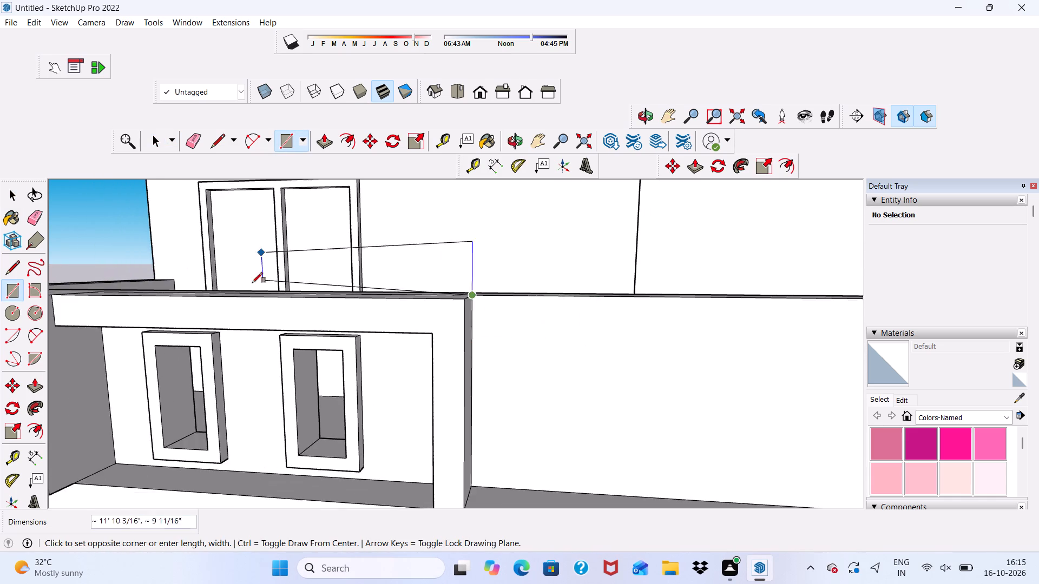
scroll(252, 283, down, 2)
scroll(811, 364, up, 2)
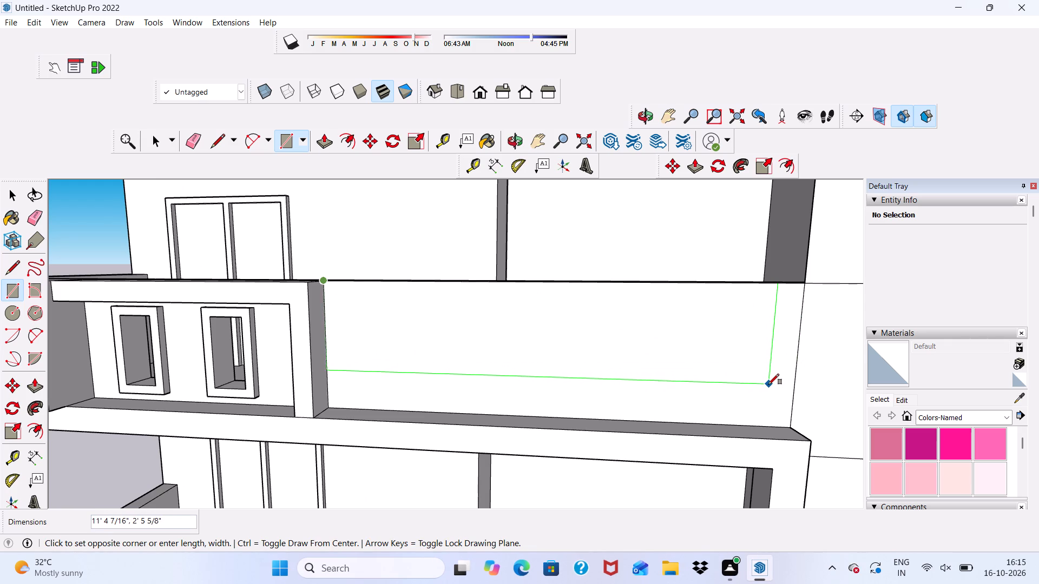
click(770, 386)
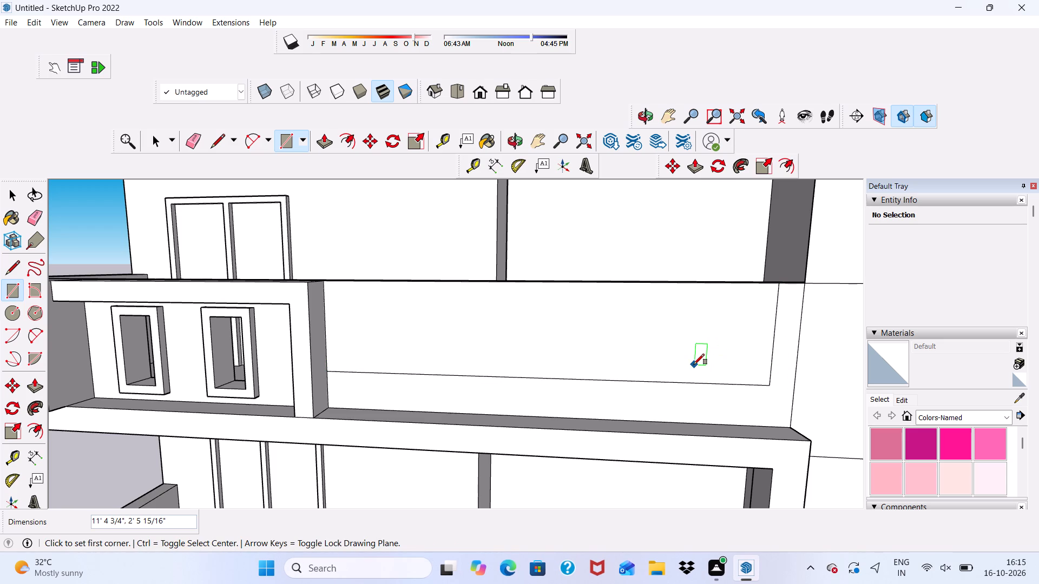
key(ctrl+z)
Draw a rectangle about 11' 3 9/16" by 2' 6 3/16" on the parapet face, starting at its top edge beside the frame's leg.
scroll(296, 294, up, 5)
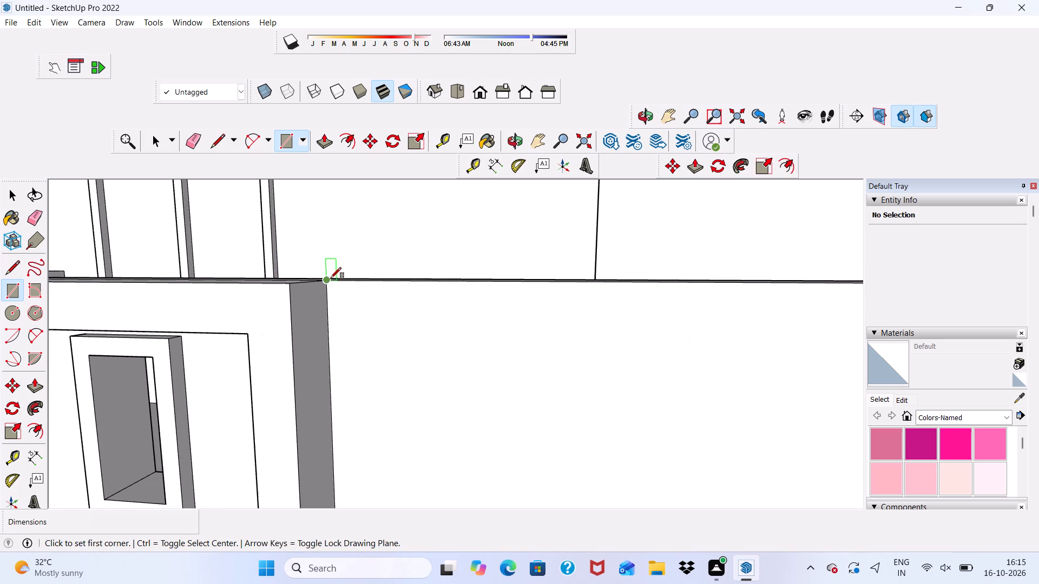
click(327, 283)
scroll(305, 331, down, 12)
scroll(683, 395, up, 3)
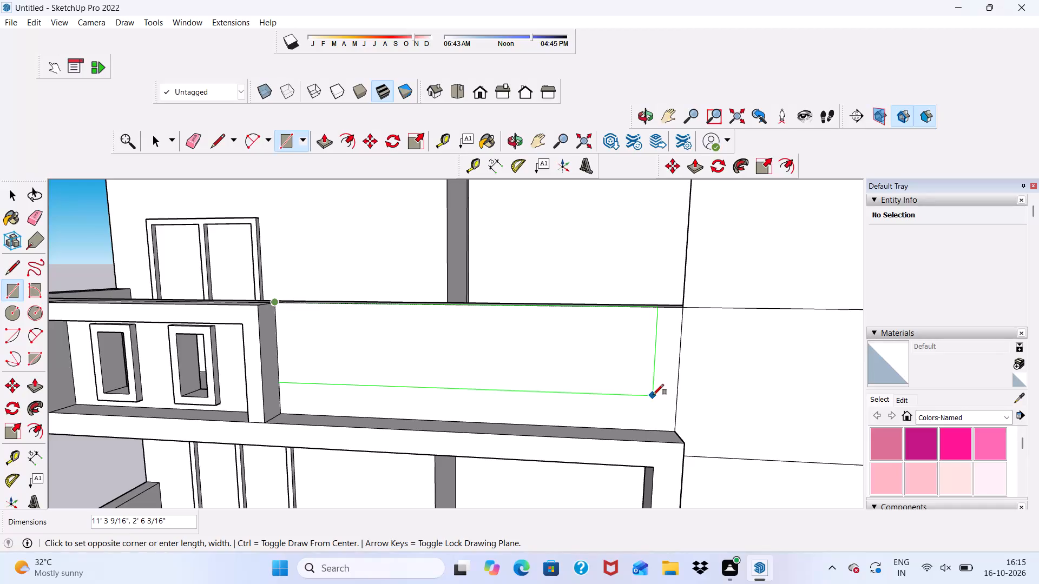
click(653, 395)
Push the parapet rectangle 9" through the wall to cut a long open notch.
click(326, 142)
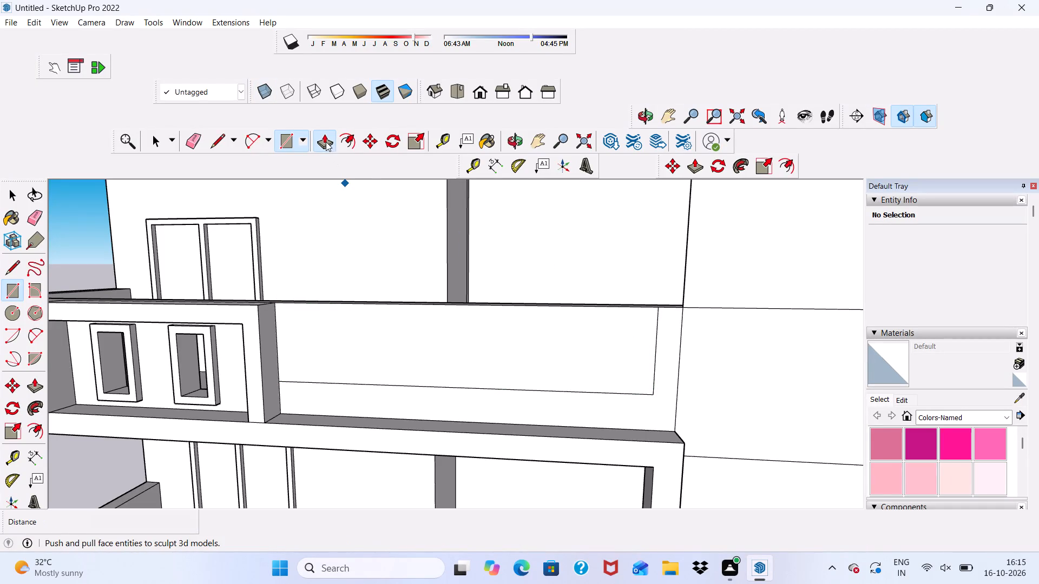
drag(430, 342, 449, 324)
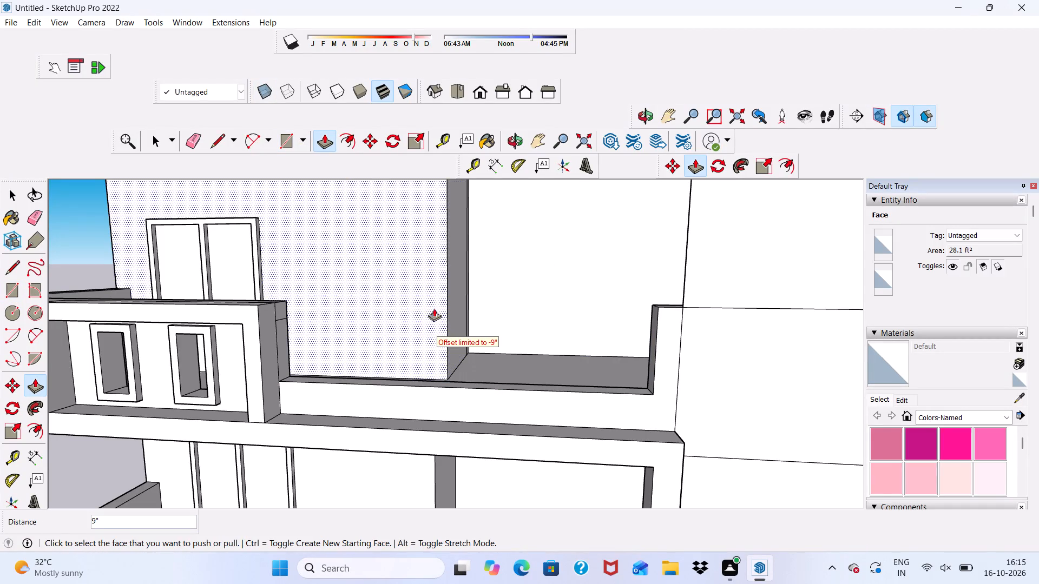
Erase the stray short horizontal edge on the wall end face beside the frame's leg.
click(196, 140)
scroll(340, 333, up, 2)
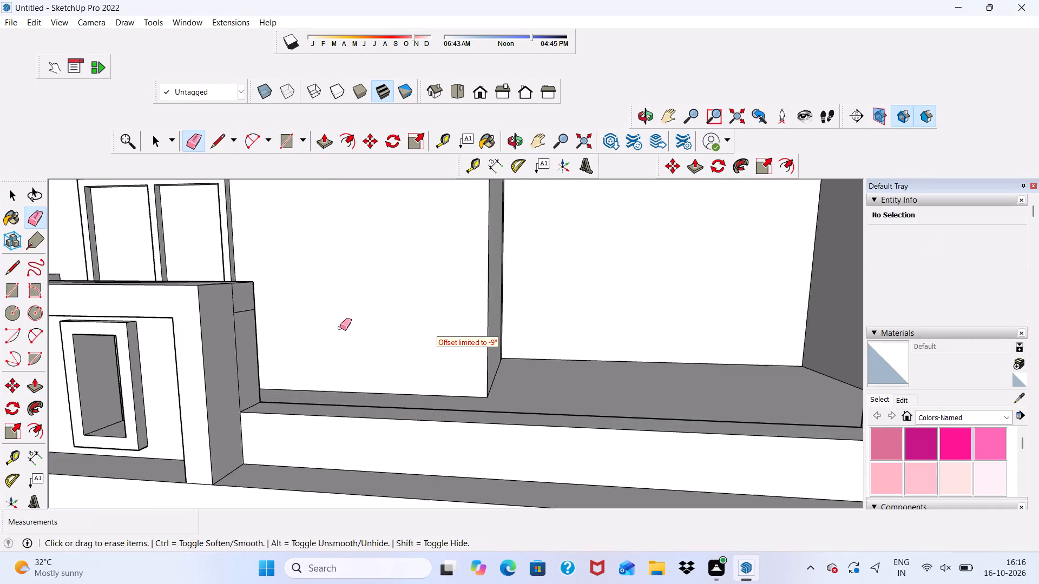
scroll(340, 328, up, 5)
drag(172, 330, 178, 346)
scroll(165, 329, down, 10)
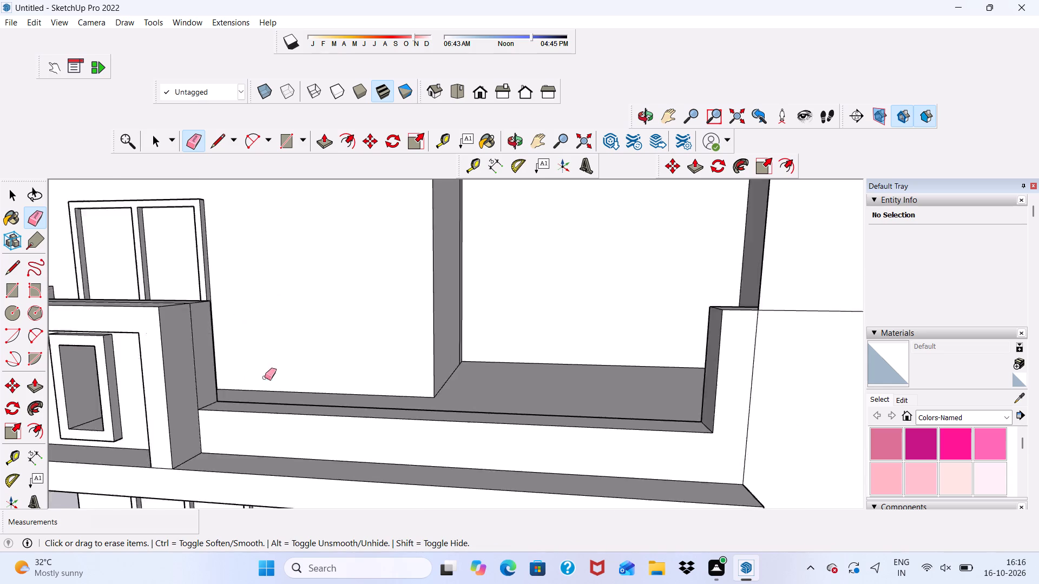
Examine the notched parapet and the surrounding facade from several angles.
scroll(265, 377, down, 2)
middle_drag(304, 371, 535, 417)
scroll(609, 341, up, 5)
scroll(619, 326, down, 4)
middle_drag(640, 431, 497, 377)
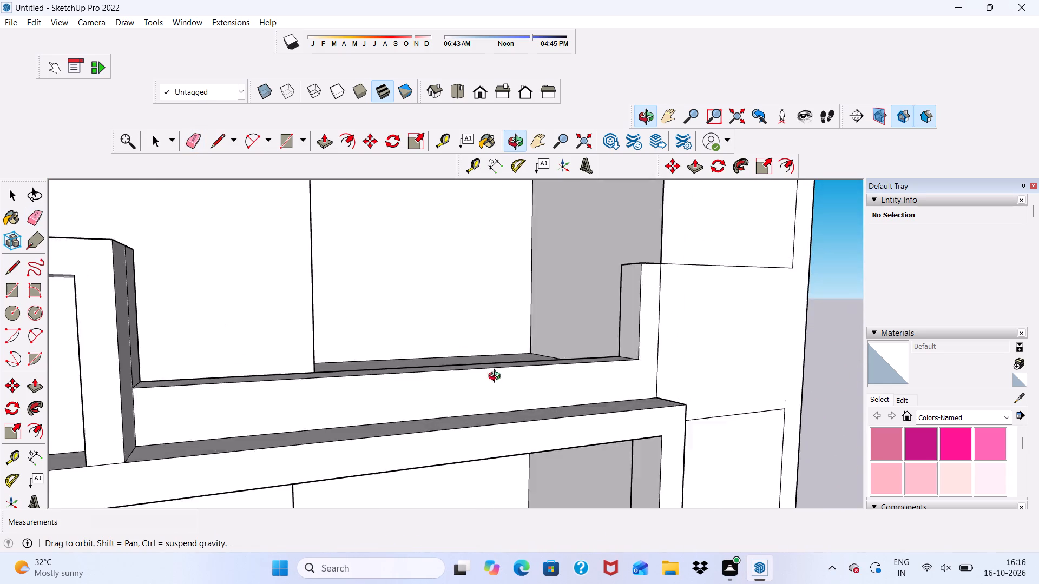
middle_drag(497, 377, 474, 379)
scroll(472, 379, up, 1)
scroll(469, 381, down, 4)
click(508, 429)
key(space)
scroll(479, 402, down, 8)
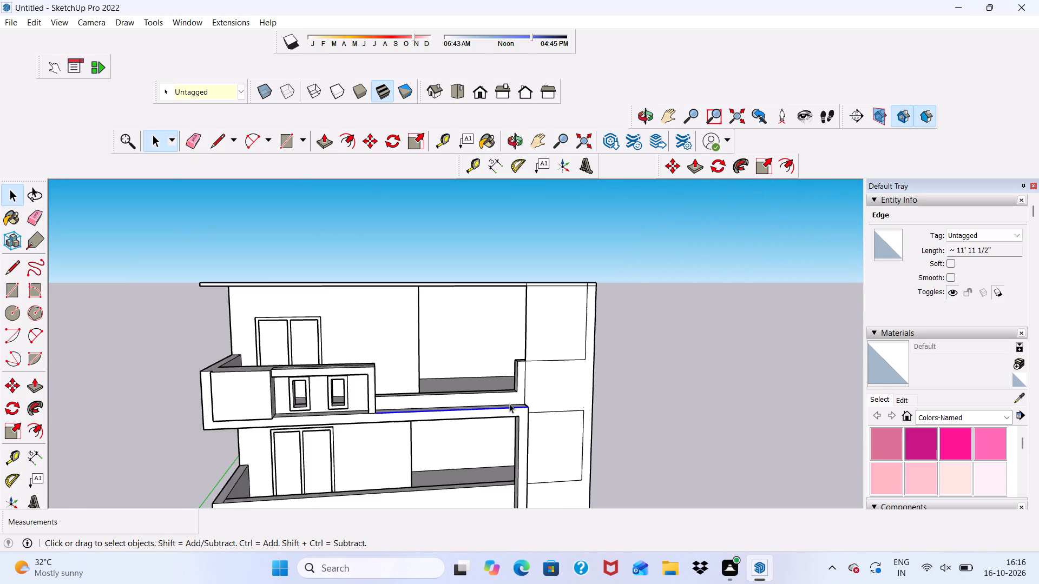
scroll(509, 403, down, 6)
middle_drag(524, 420, 458, 386)
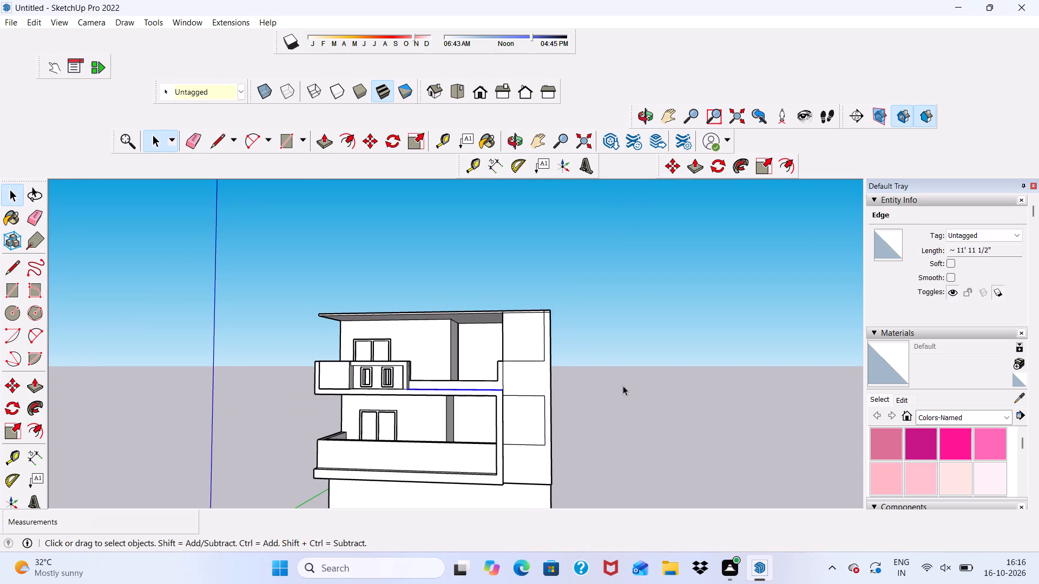
click(629, 384)
Draw a circle with a radius of about 2 7/8" near the top of the parapet's cut end face beside the frame's leg.
scroll(484, 344, up, 4)
scroll(379, 384, up, 3)
middle_drag(405, 402, 367, 413)
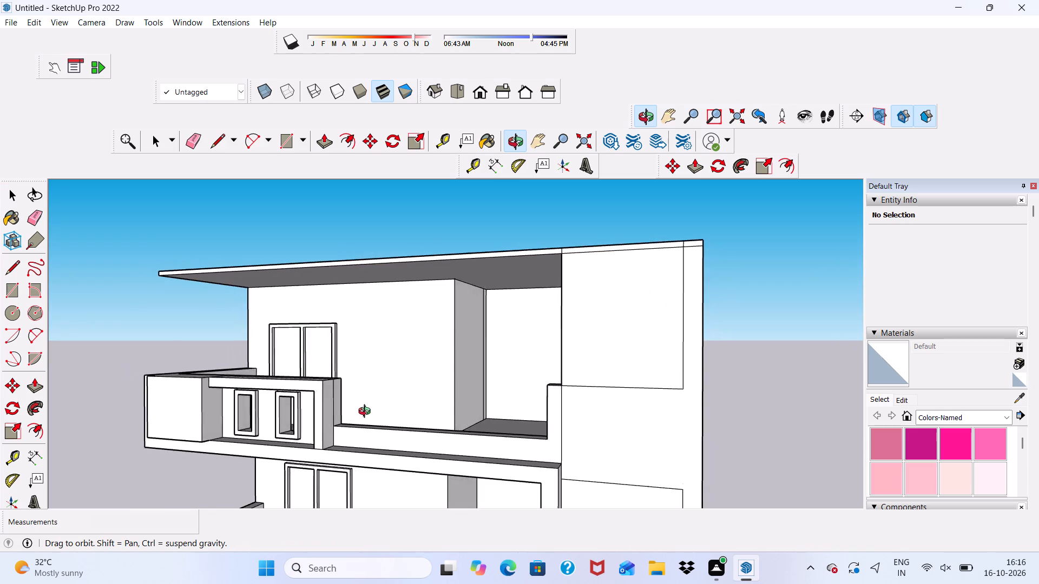
middle_drag(367, 413, 341, 435)
scroll(313, 355, up, 3)
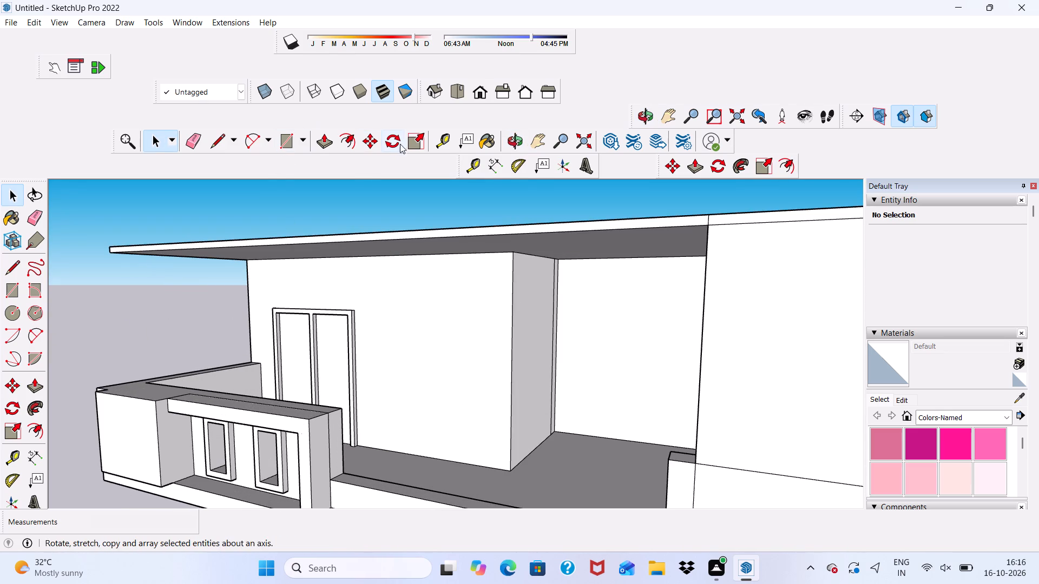
click(10, 306)
scroll(311, 435, down, 2)
scroll(350, 435, up, 9)
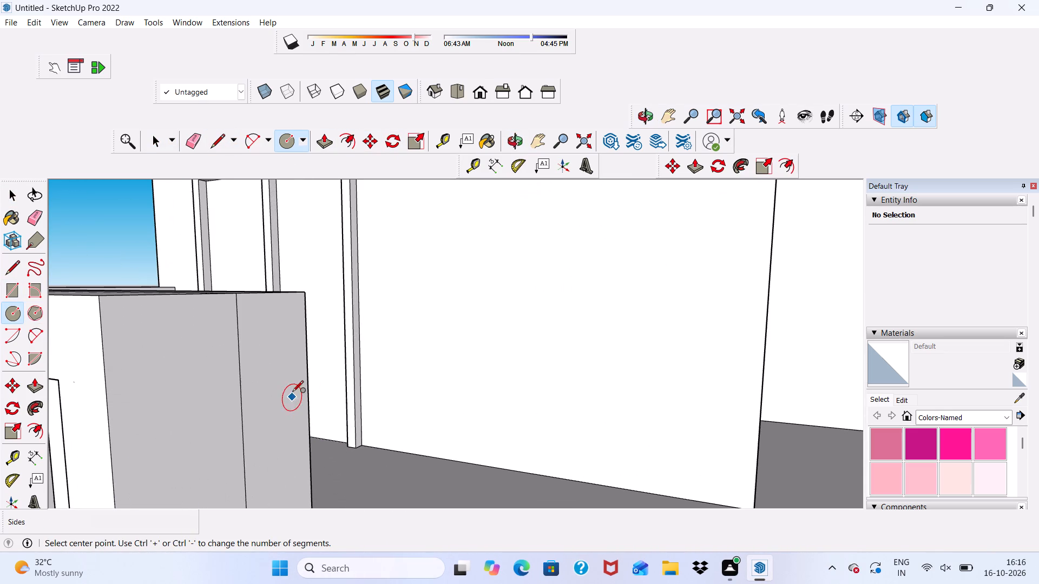
click(273, 331)
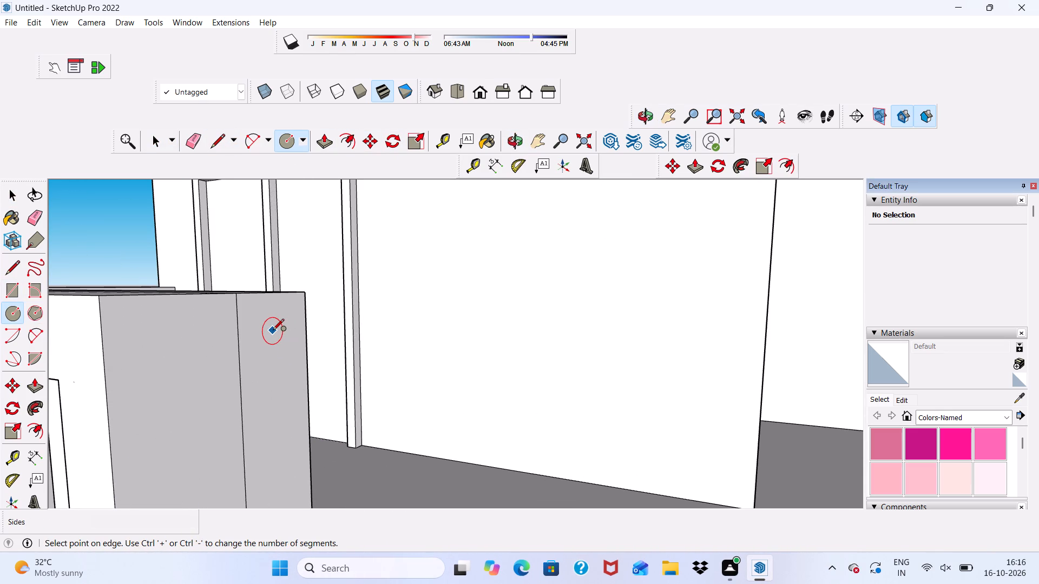
click(275, 302)
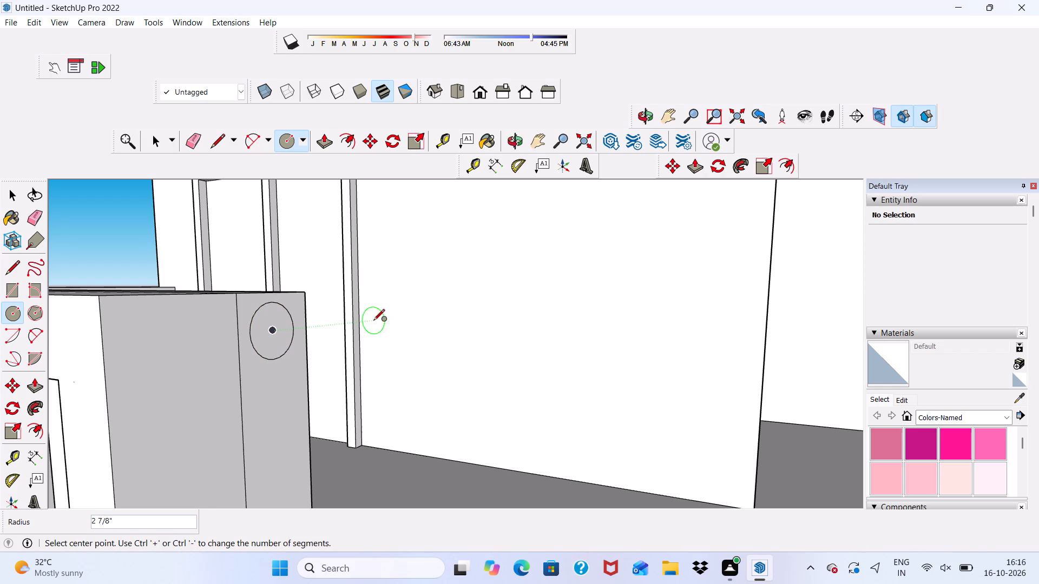
Copy the circle straight down the parapet's cut end face about 8 5/16" and array the copy 4 times.
key(space)
double_click(282, 325)
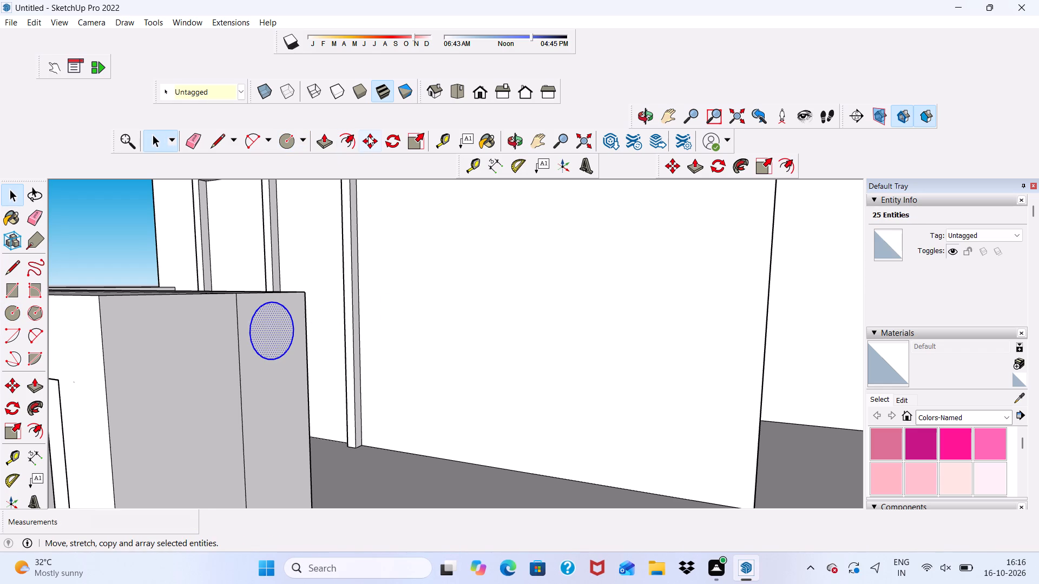
click(369, 136)
click(277, 336)
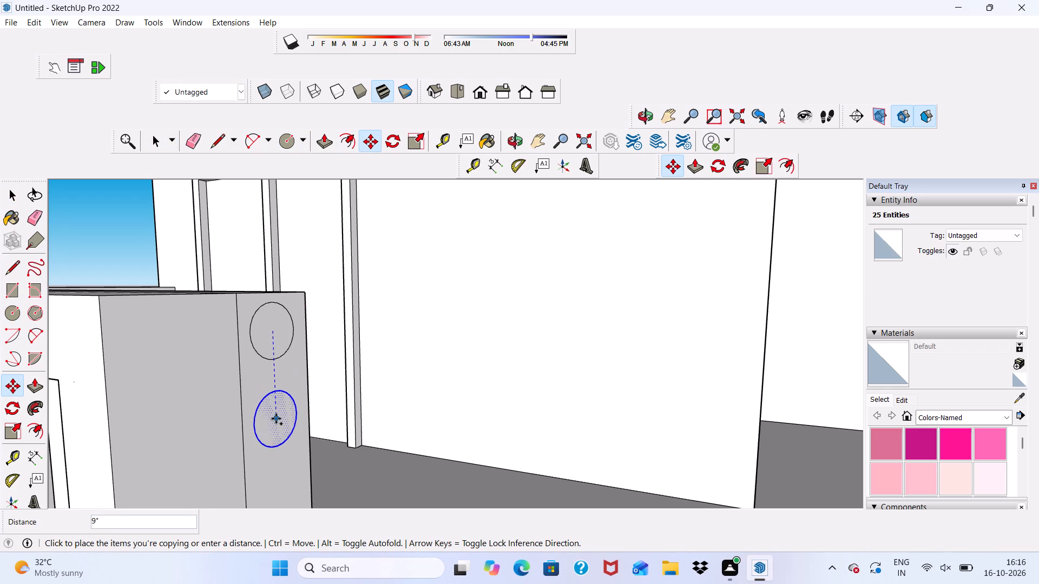
click(277, 412)
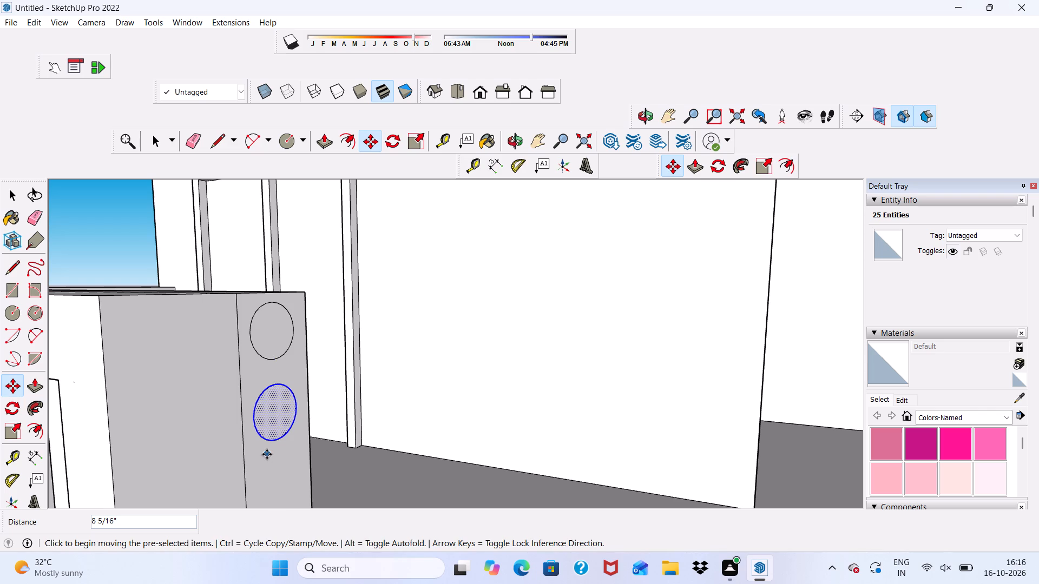
key(shift+asterisk)
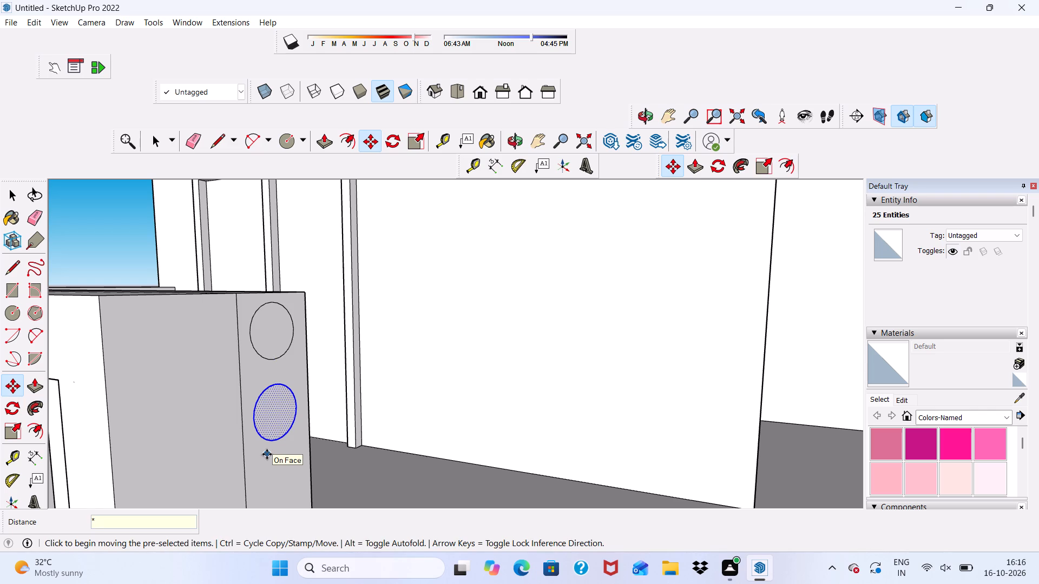
key(4)
key(Return)
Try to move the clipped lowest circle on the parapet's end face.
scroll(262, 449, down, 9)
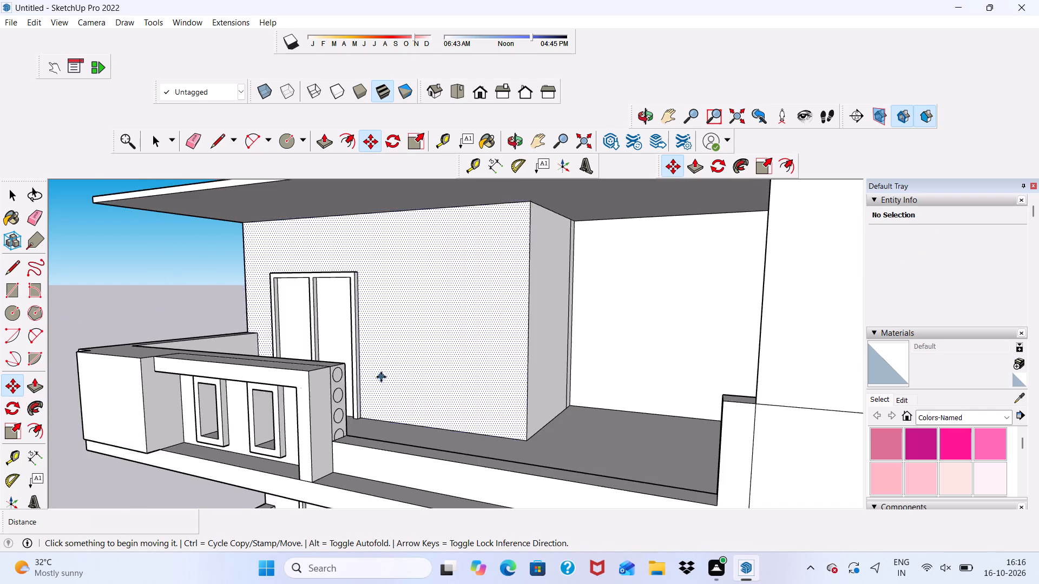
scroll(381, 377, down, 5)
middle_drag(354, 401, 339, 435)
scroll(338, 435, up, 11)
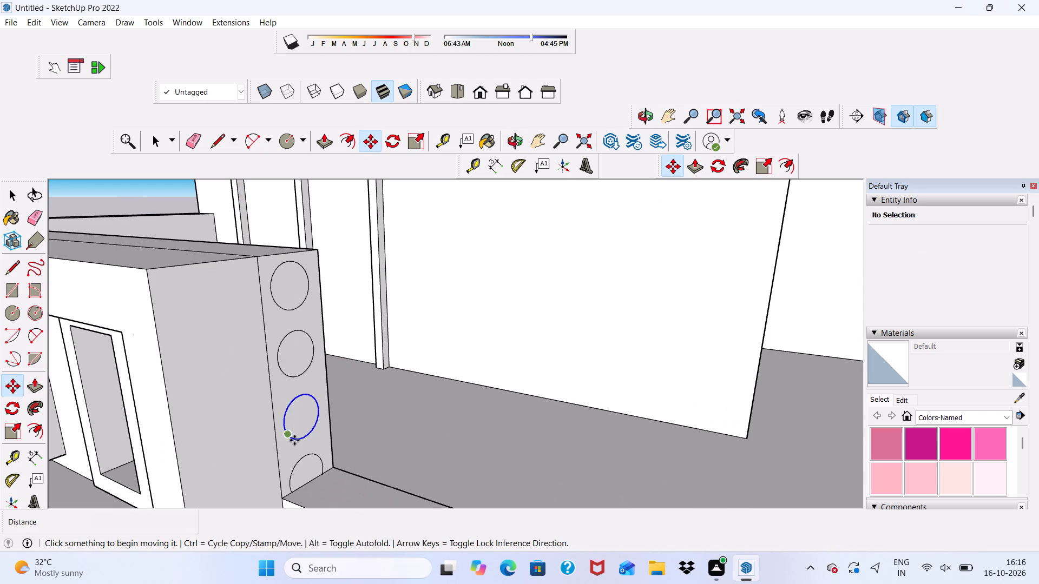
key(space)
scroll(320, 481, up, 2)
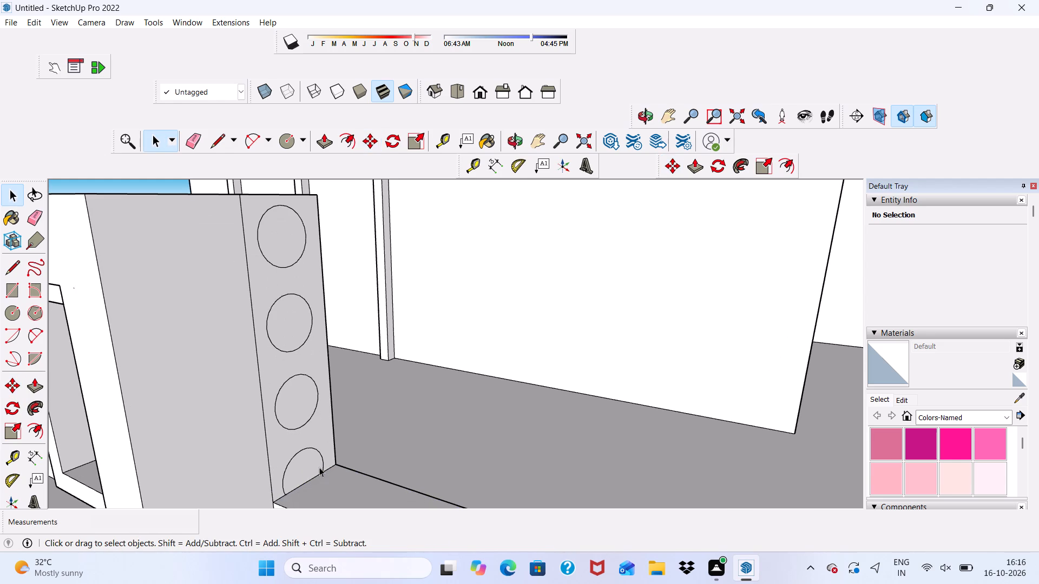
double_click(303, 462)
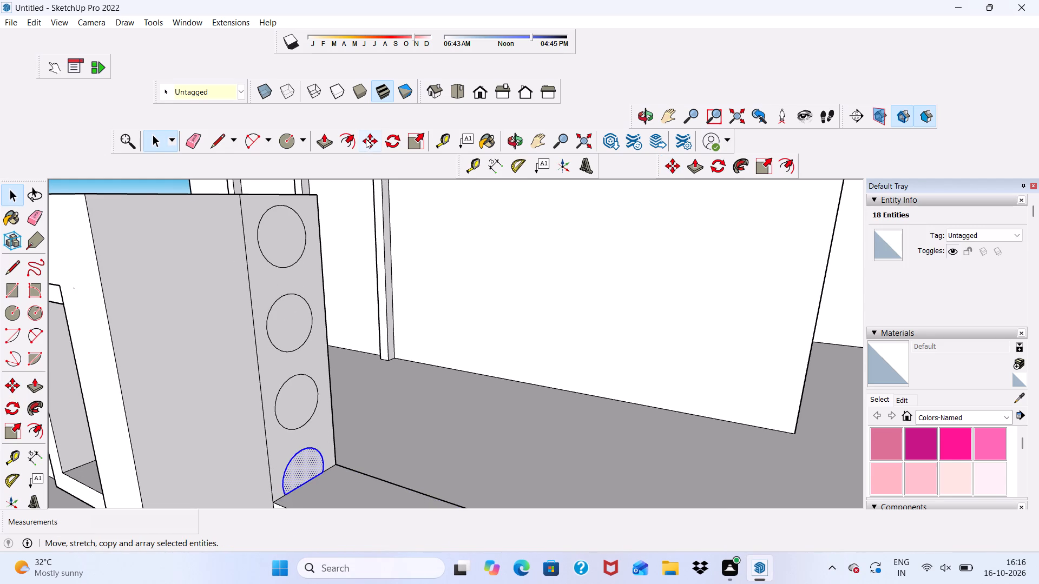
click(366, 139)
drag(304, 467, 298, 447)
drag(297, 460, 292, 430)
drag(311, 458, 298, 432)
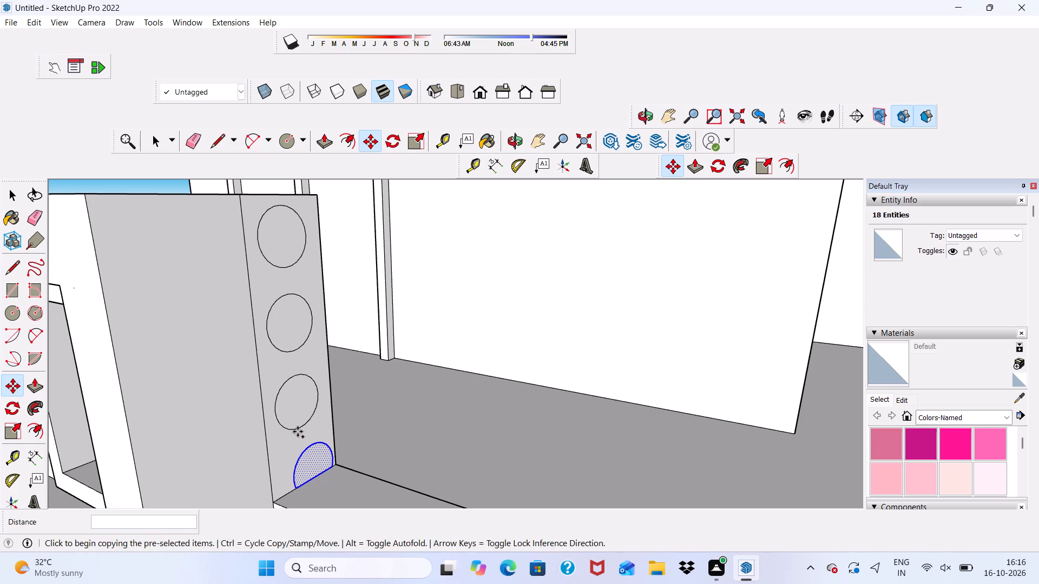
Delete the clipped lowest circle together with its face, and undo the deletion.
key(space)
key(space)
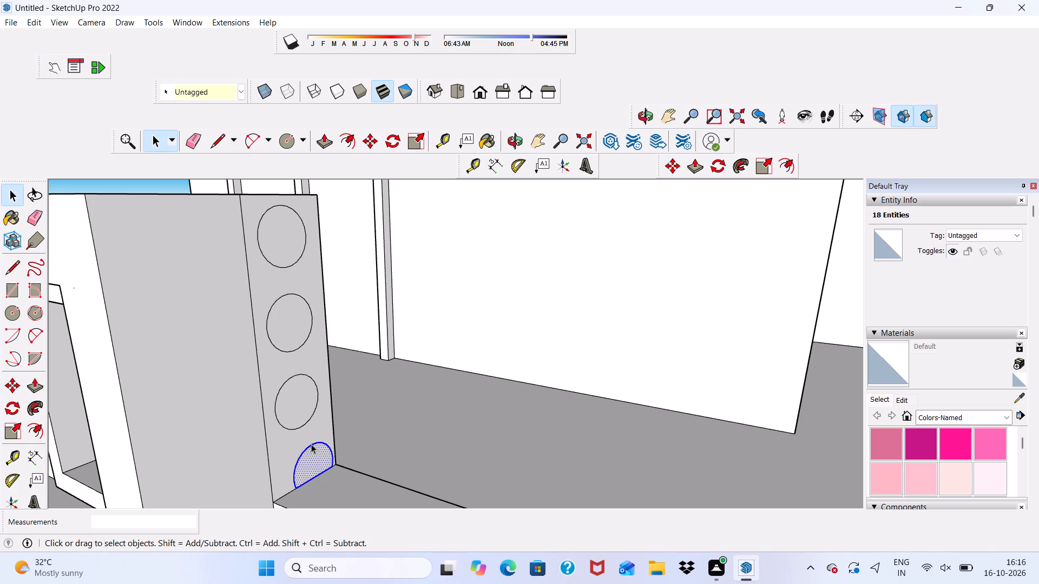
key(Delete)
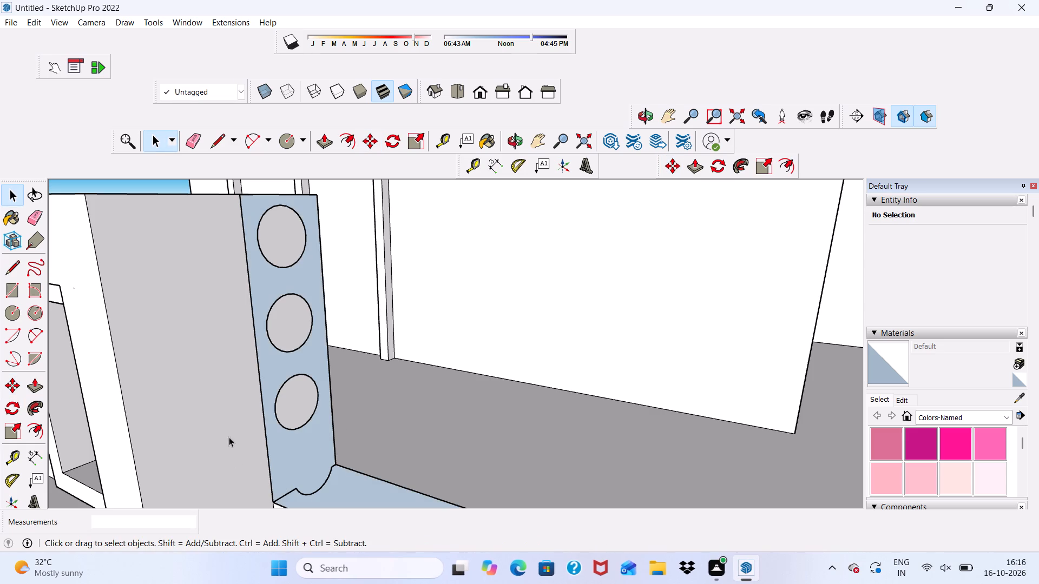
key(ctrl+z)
Erase the curved edge of the clipped lowest circle at the base of the end face.
click(306, 475)
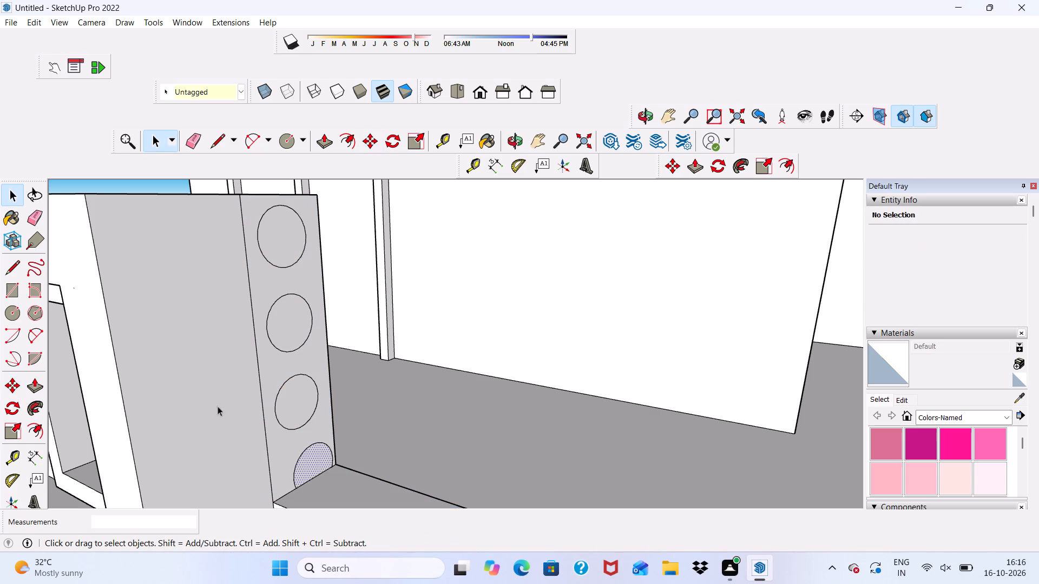
click(194, 132)
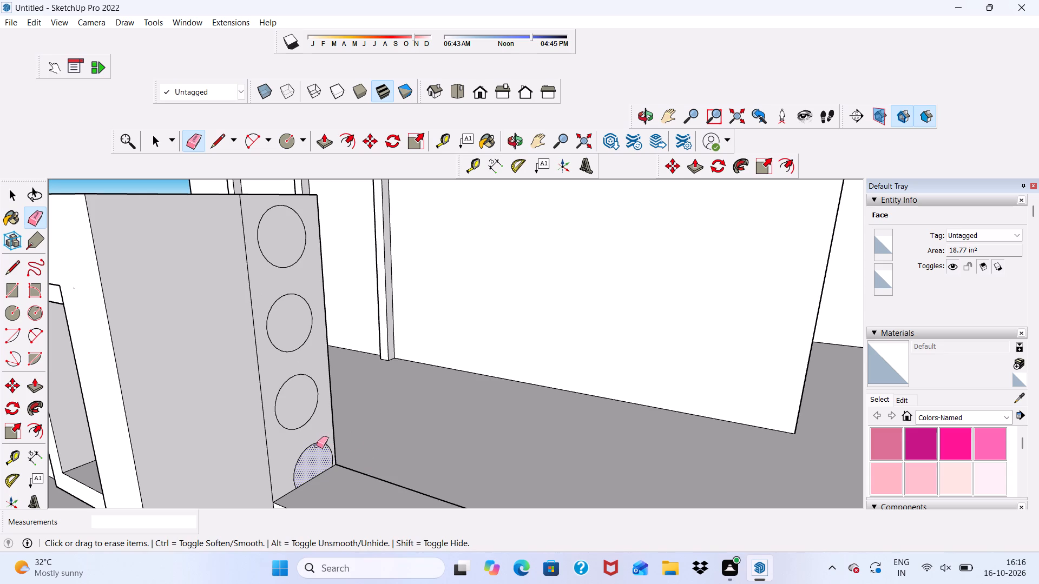
drag(317, 444, 306, 462)
Copy the third circle about 6 1/2" down so a full circle sits just above the ledge.
scroll(307, 450, down, 2)
key(space)
double_click(307, 419)
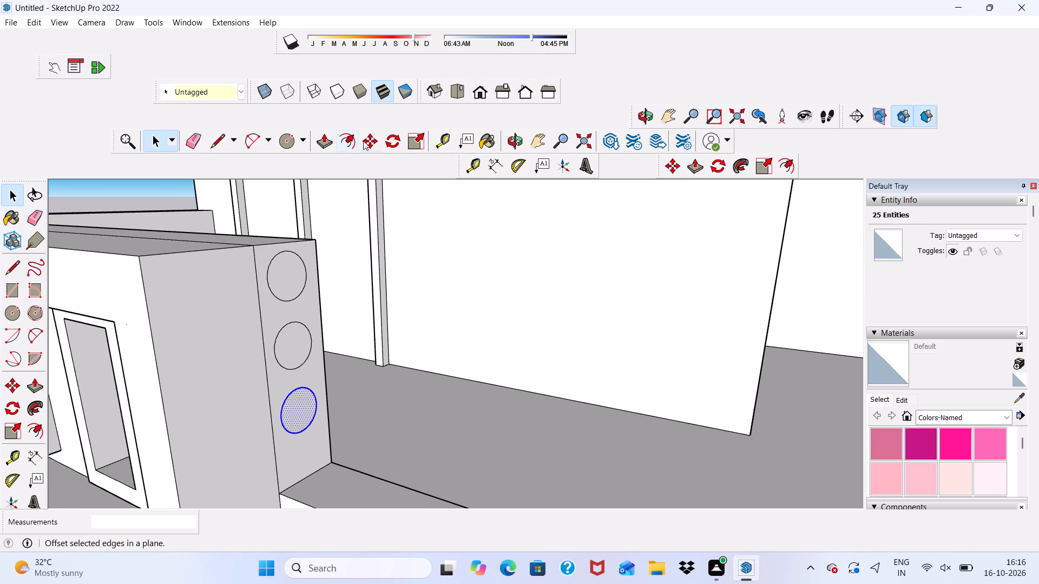
click(363, 141)
click(291, 419)
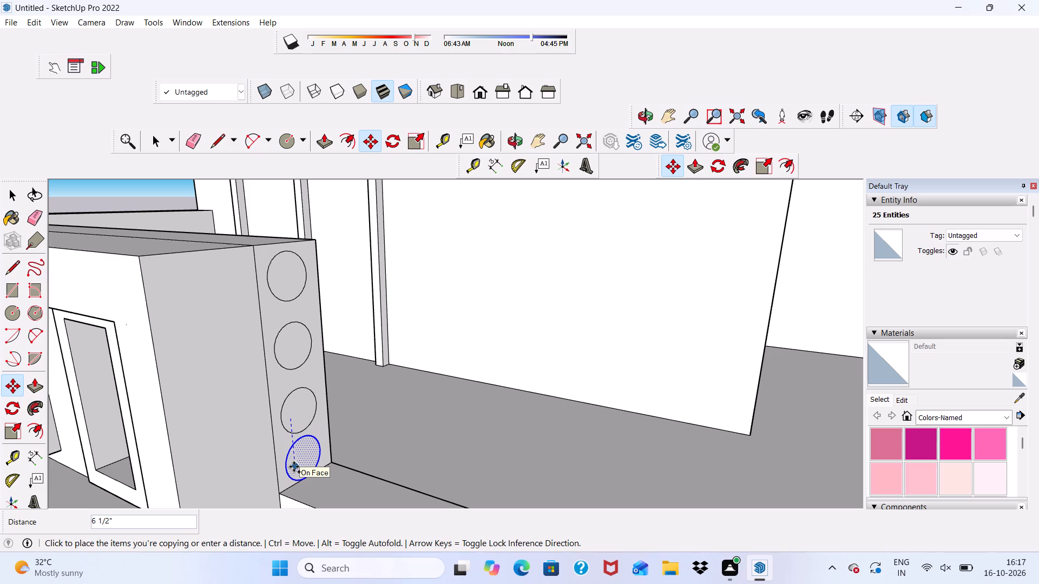
click(294, 467)
Move the third circle up about 1 5/16" to even the spacing on the end face.
key(space)
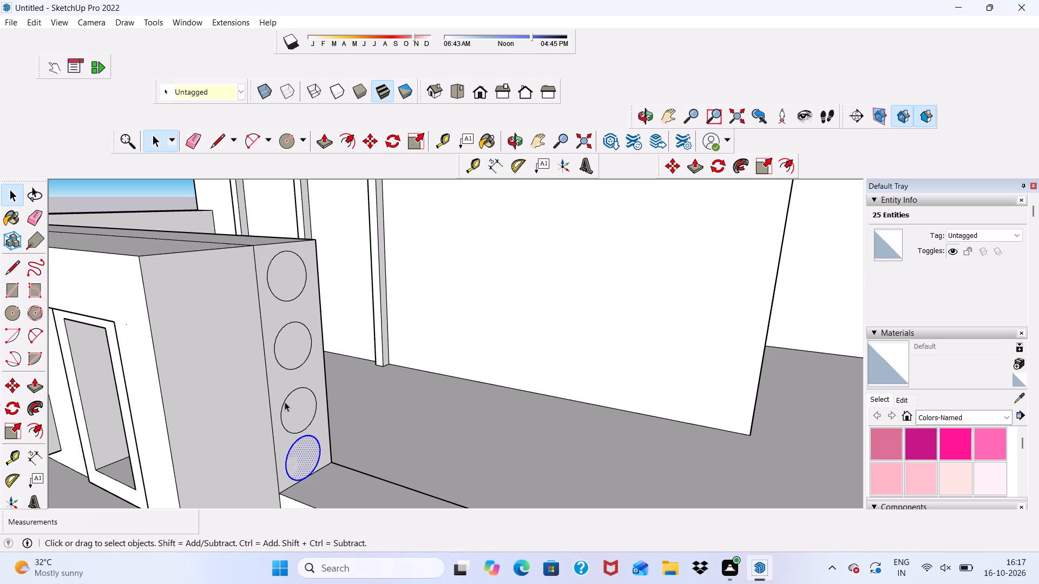
double_click(297, 408)
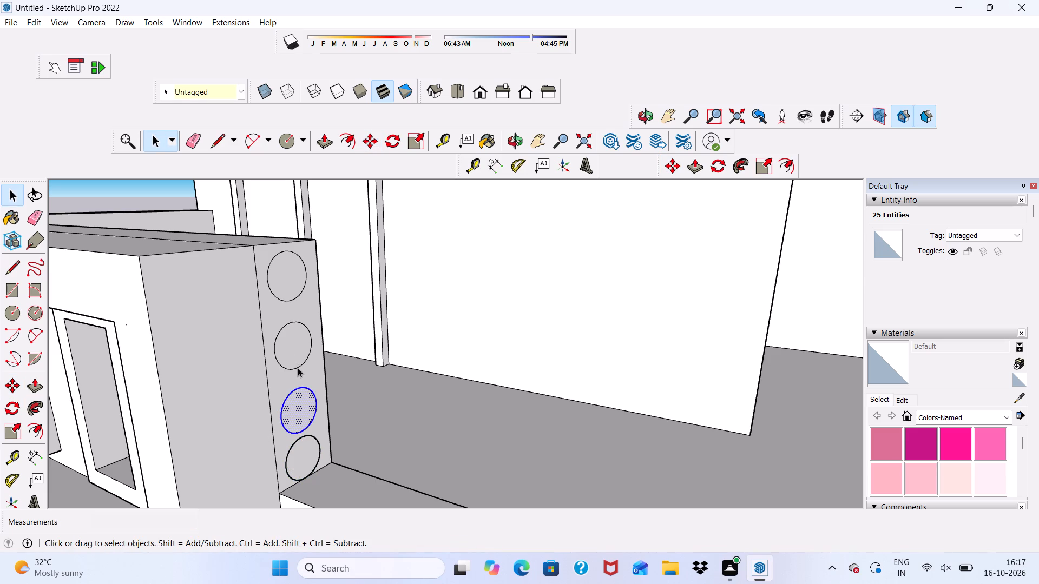
click(372, 138)
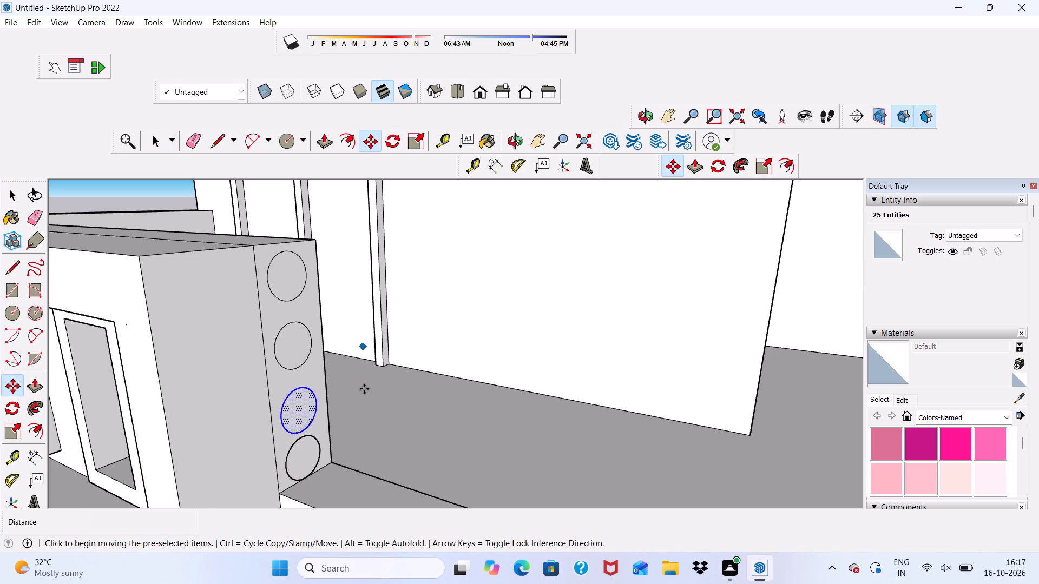
drag(306, 407, 304, 397)
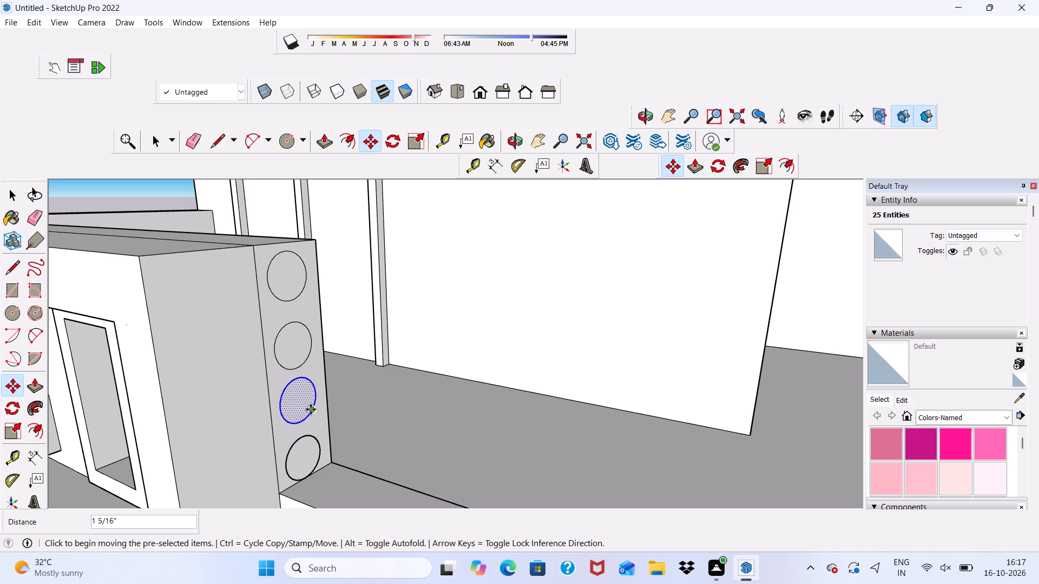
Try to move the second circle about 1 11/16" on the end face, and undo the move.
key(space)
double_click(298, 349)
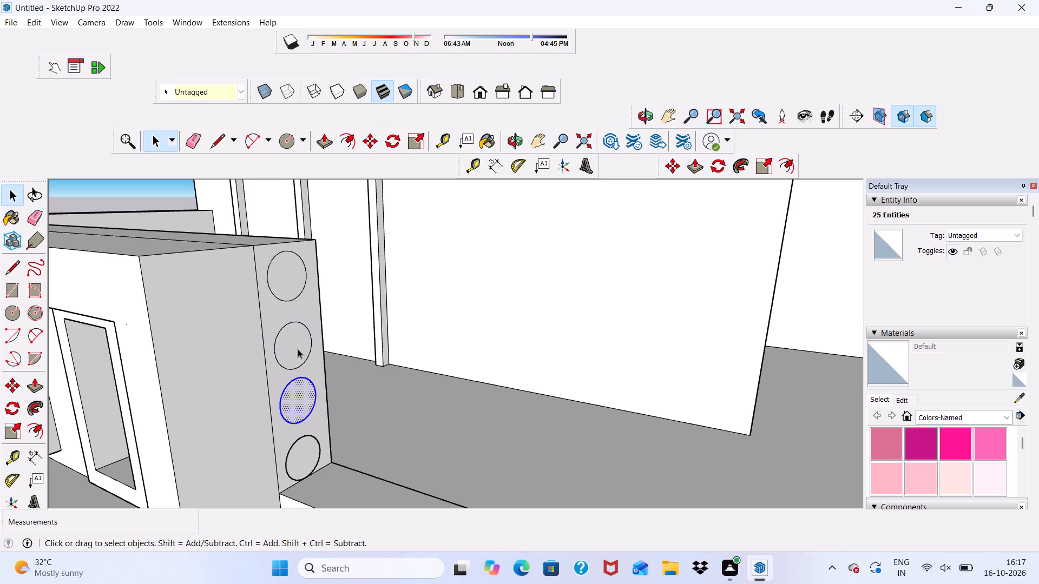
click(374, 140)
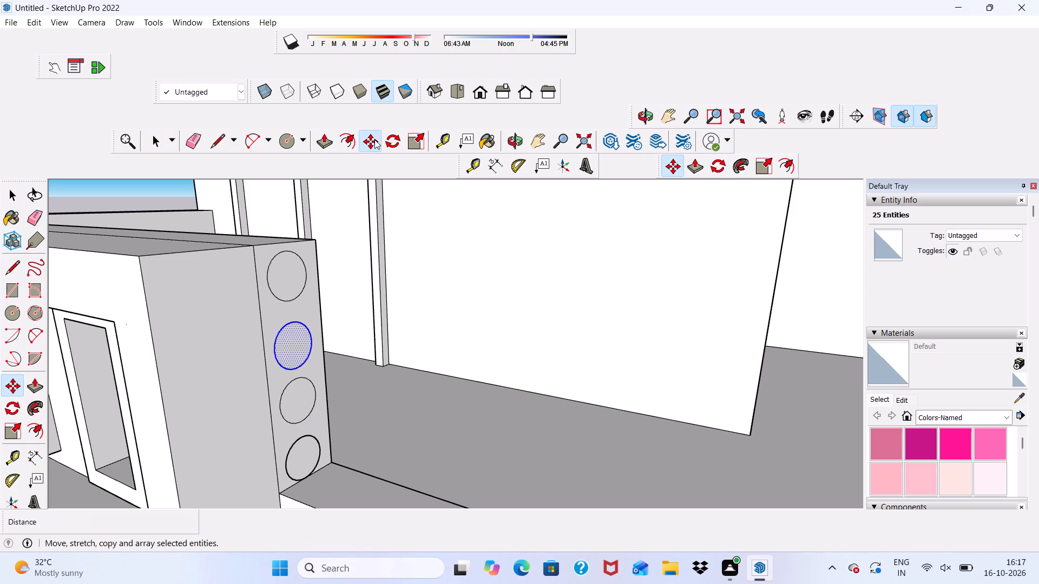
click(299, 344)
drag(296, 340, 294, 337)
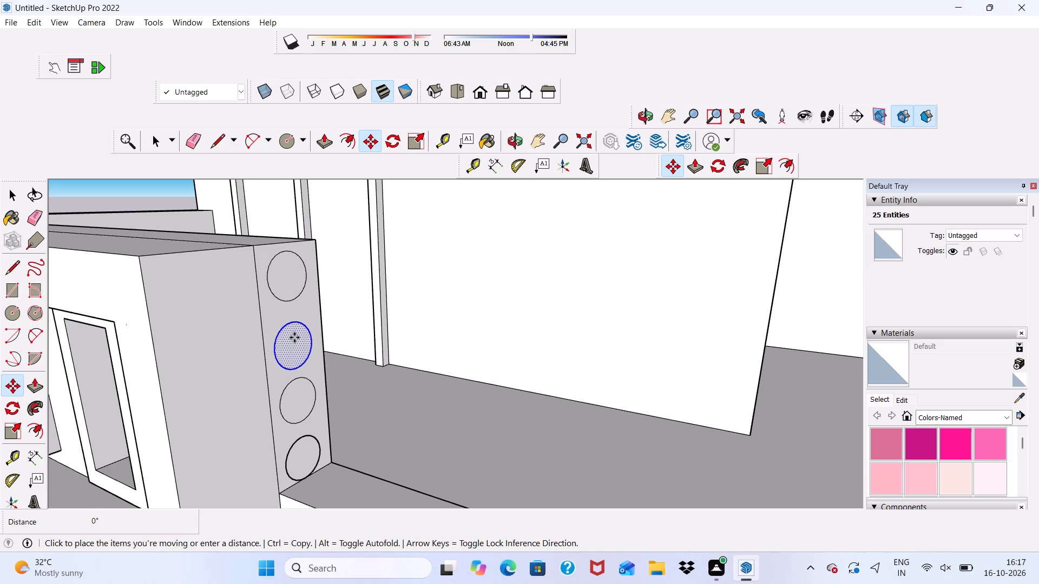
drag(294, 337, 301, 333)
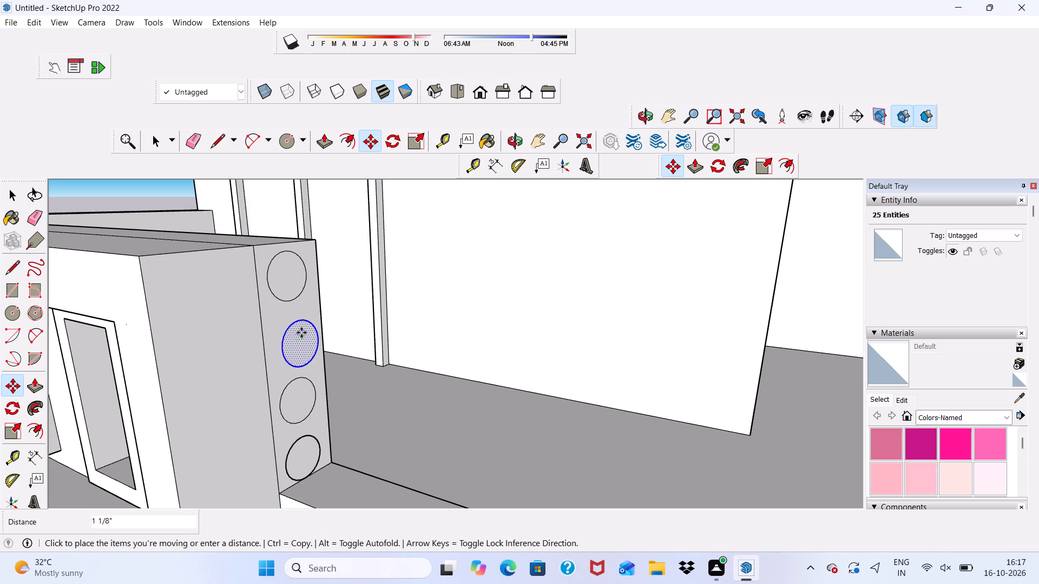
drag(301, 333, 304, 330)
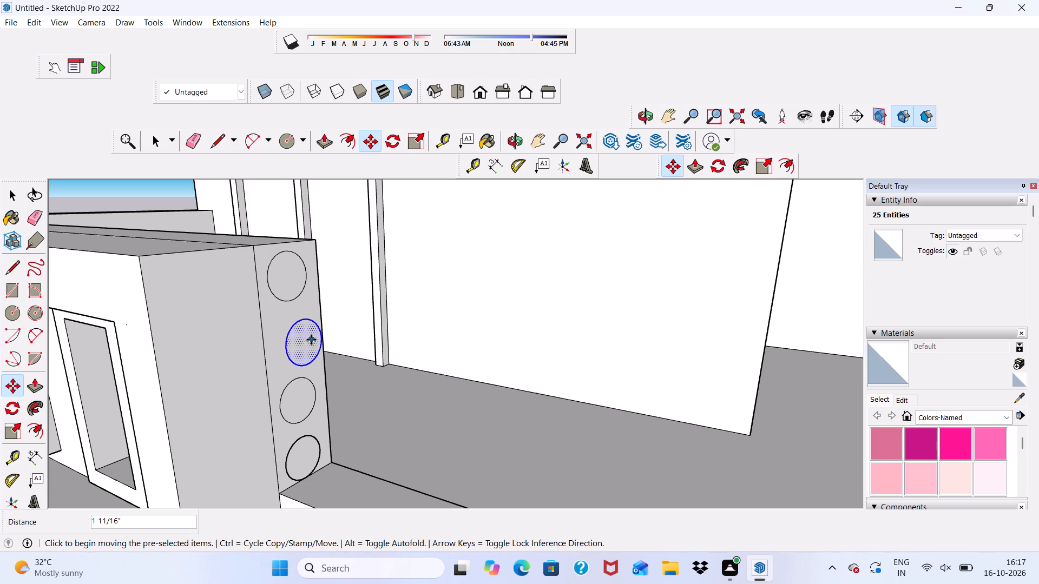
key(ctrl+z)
Extrude the top circle about 11' 5" across the notch to the opposite parapet end as a round rail.
key(space)
click(282, 262)
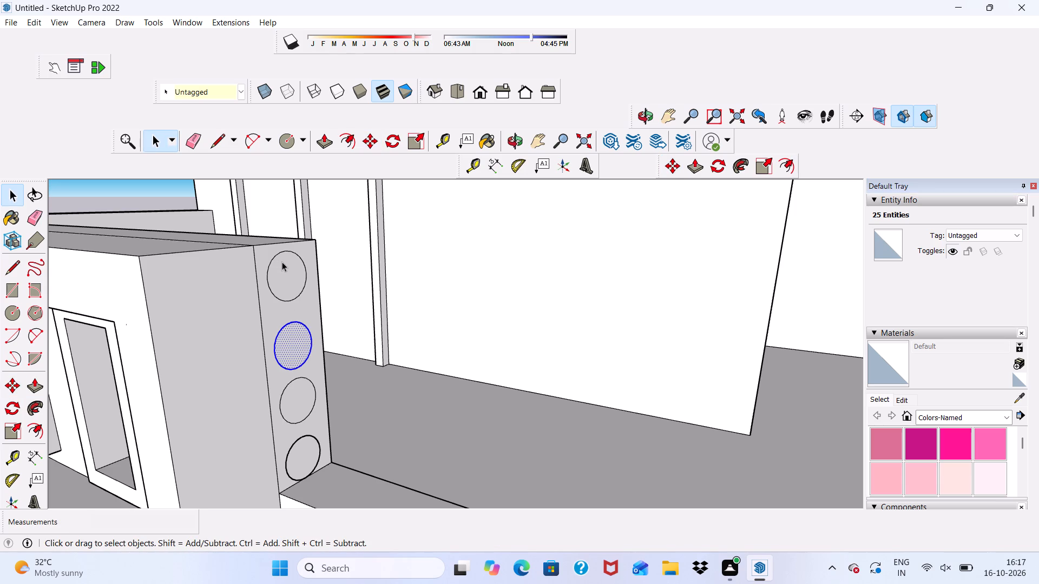
click(325, 134)
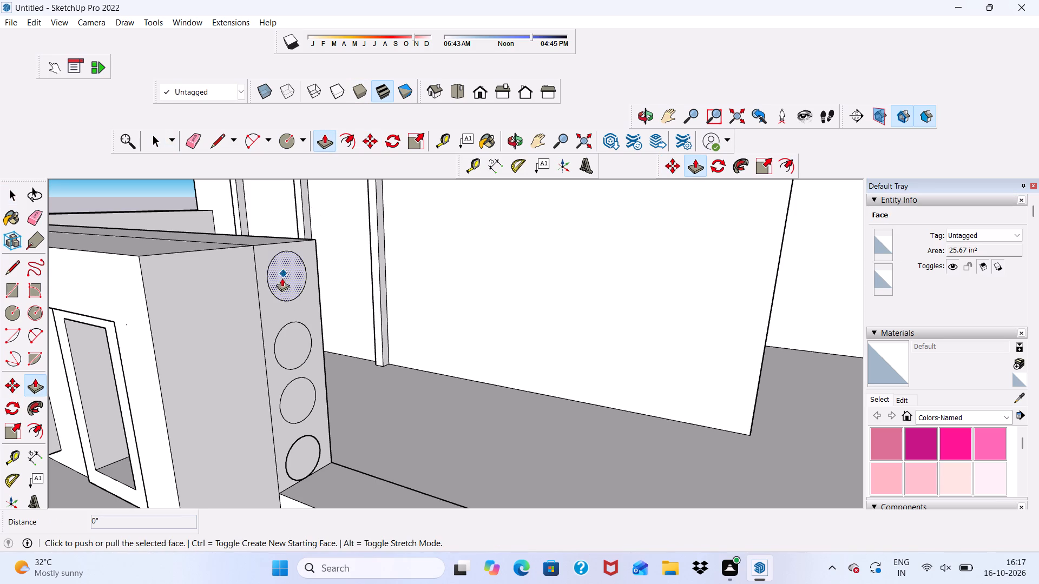
click(278, 276)
scroll(339, 293, down, 5)
scroll(435, 265, down, 8)
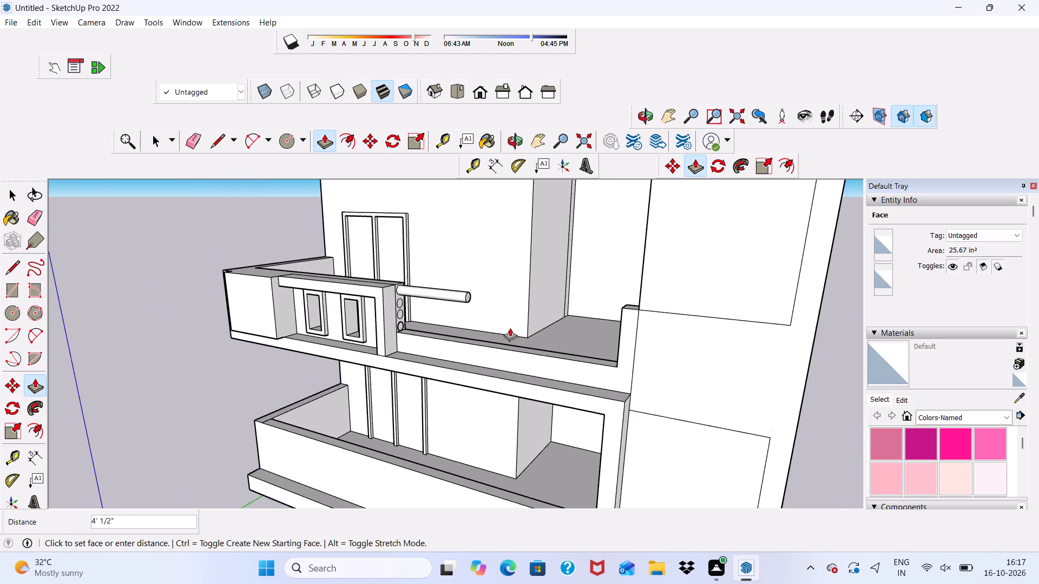
scroll(510, 328, down, 4)
scroll(593, 327, up, 3)
click(603, 311)
Extrude the second circle about 11' 7 3/4" across the notch to form a second rail.
scroll(397, 284, up, 5)
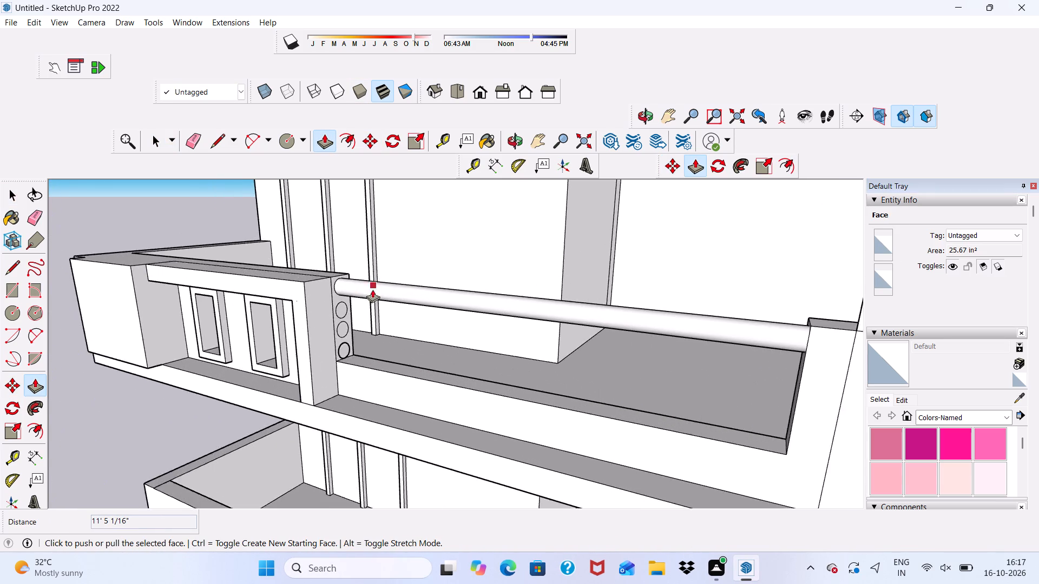
scroll(372, 289, up, 8)
key(space)
click(326, 323)
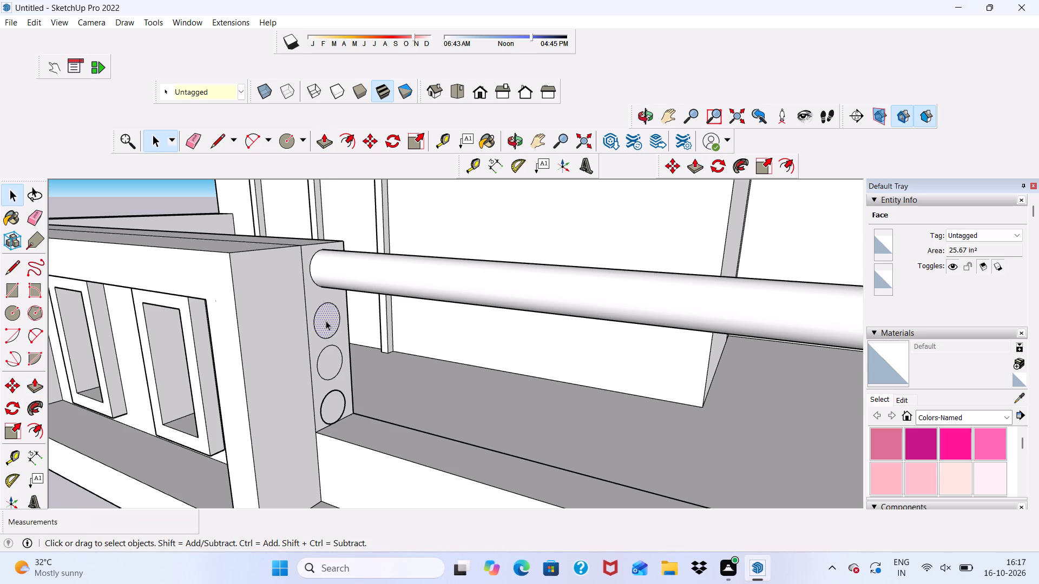
click(324, 132)
click(324, 302)
scroll(446, 310, down, 3)
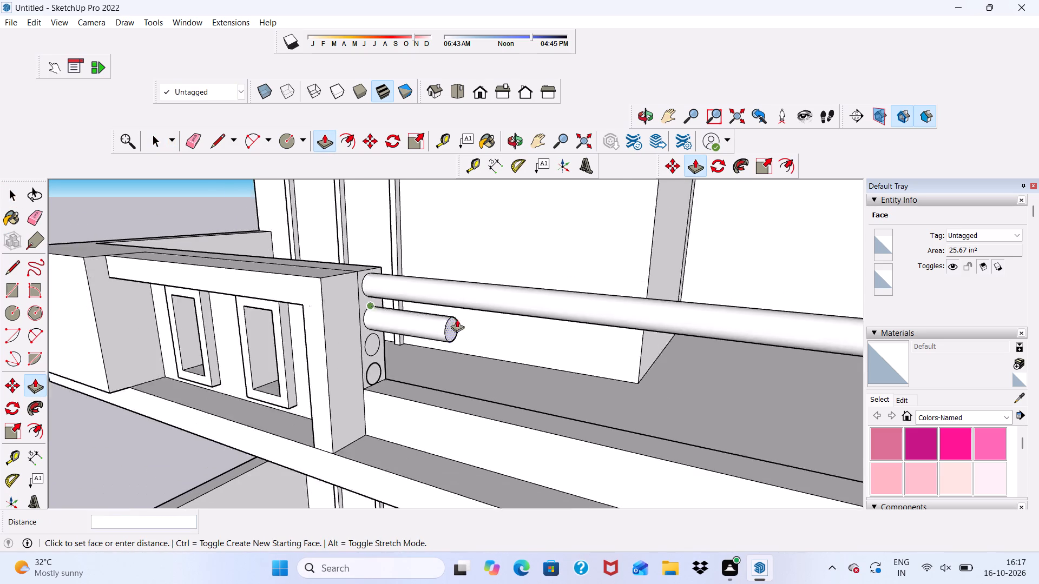
scroll(457, 319, down, 11)
scroll(604, 341, up, 2)
scroll(649, 350, up, 1)
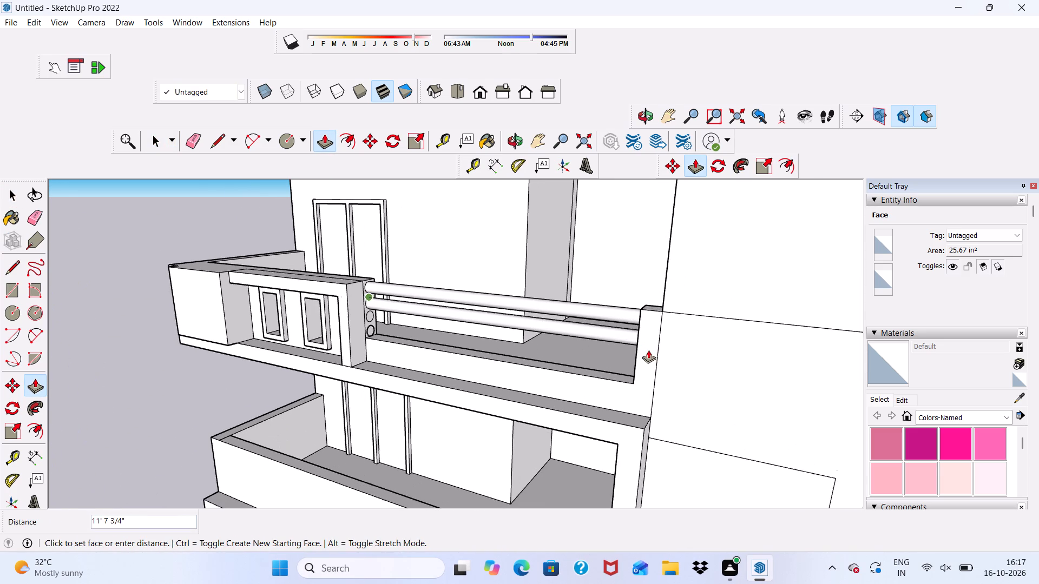
click(648, 350)
Extrude the third circle about 11' 7 1/8" across the notch to form a third rail.
middle_drag(577, 349, 446, 336)
scroll(347, 307, up, 9)
key(space)
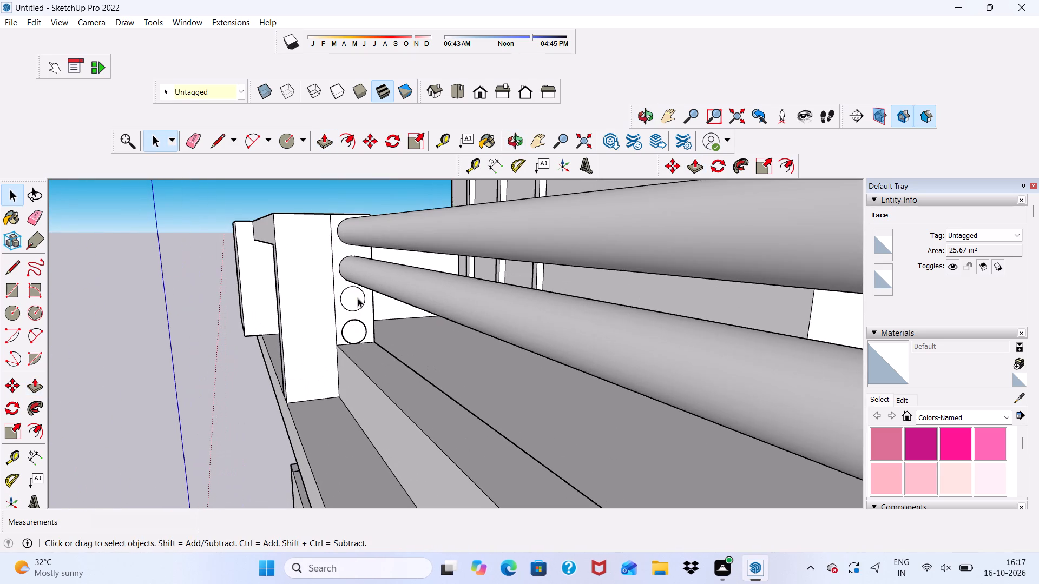
click(358, 298)
click(321, 138)
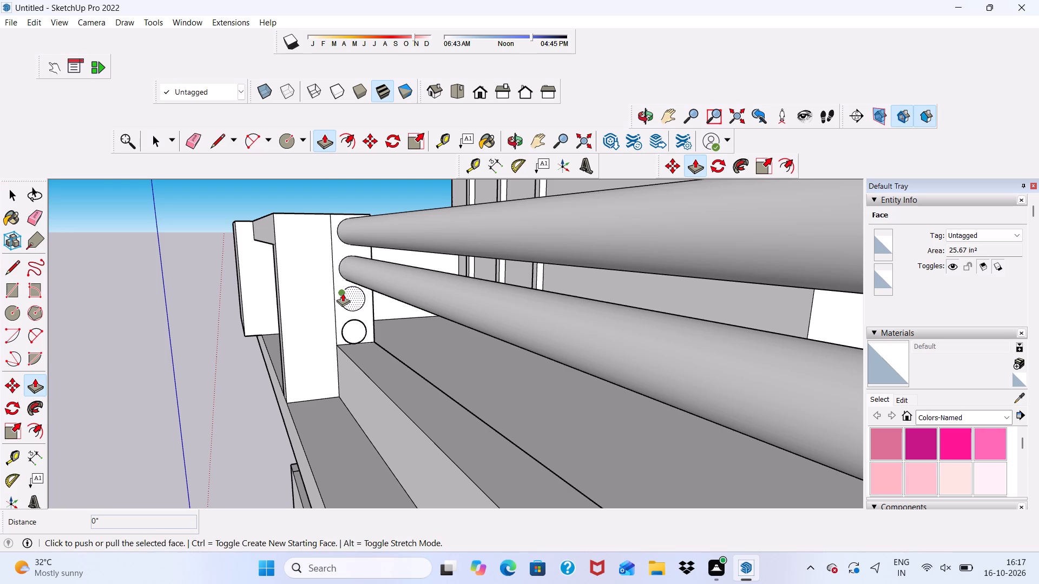
click(347, 294)
scroll(430, 311, down, 10)
middle_drag(481, 341, 599, 357)
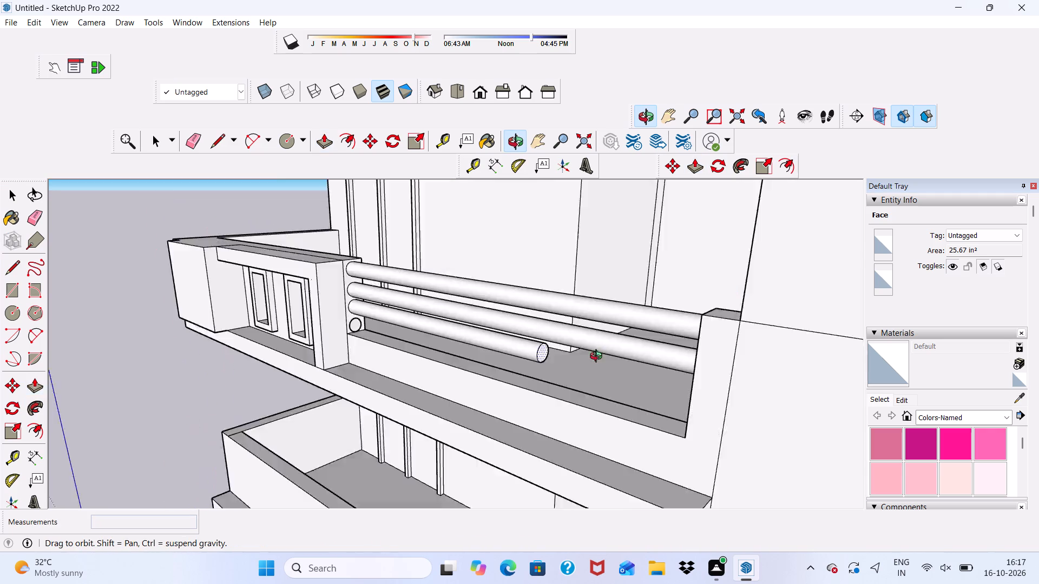
middle_drag(599, 357, 739, 340)
scroll(710, 296, up, 5)
click(721, 323)
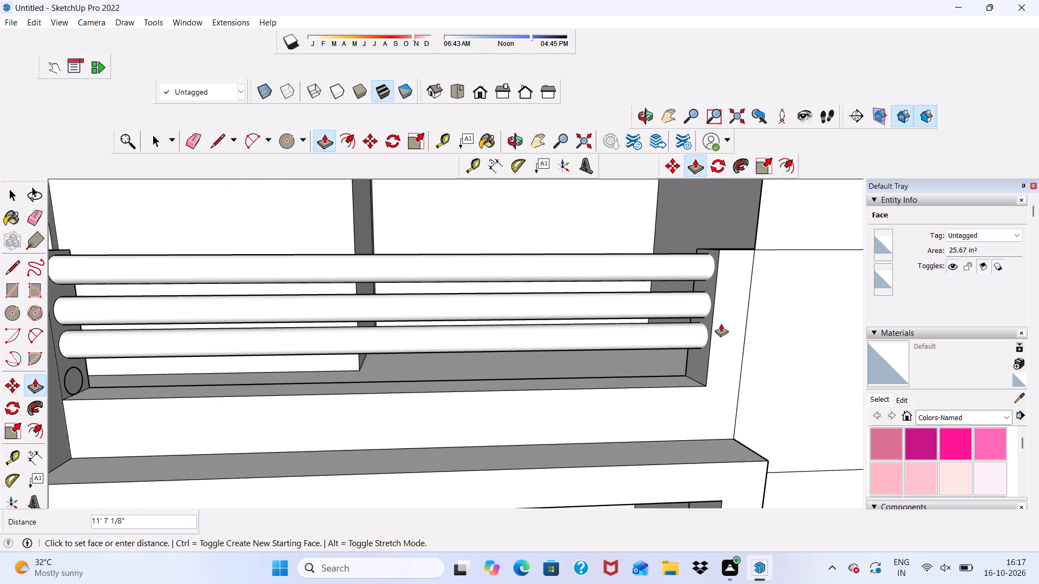
Undo the extrusion of the third rail.
scroll(622, 336, down, 5)
middle_drag(589, 346, 489, 359)
scroll(347, 329, up, 9)
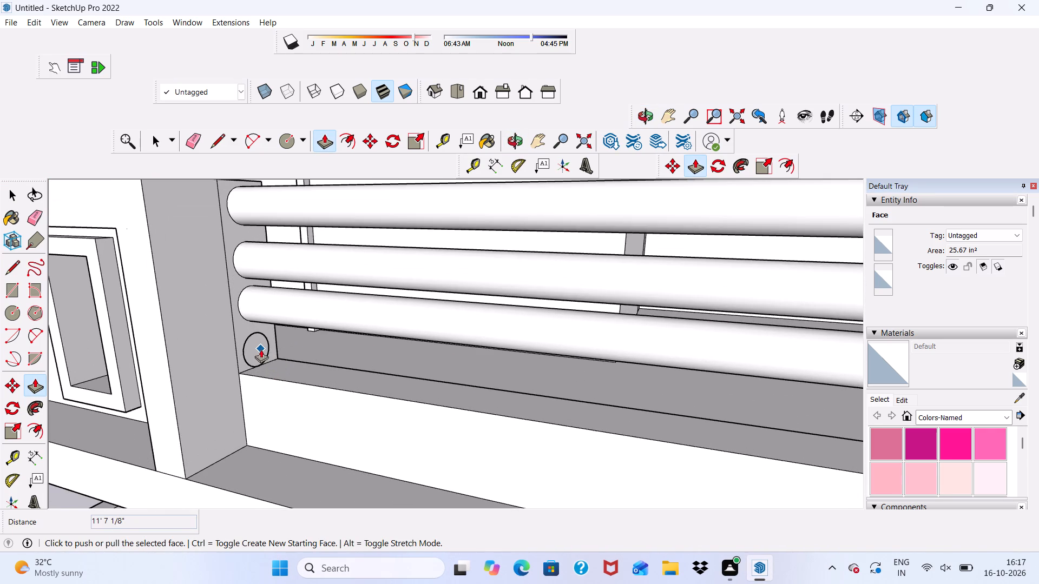
click(259, 347)
key(space)
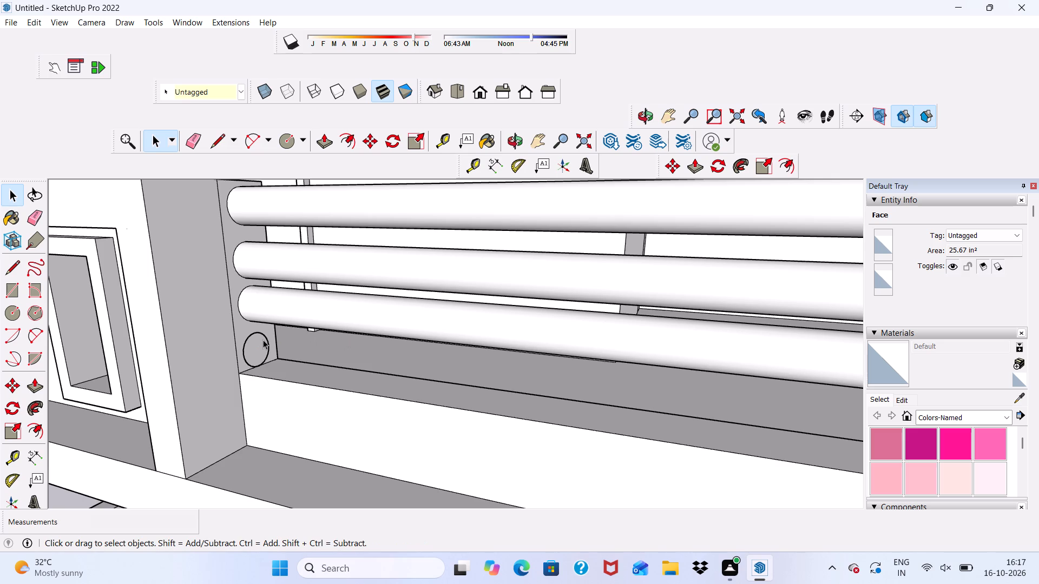
click(261, 342)
scroll(268, 343, up, 10)
click(249, 333)
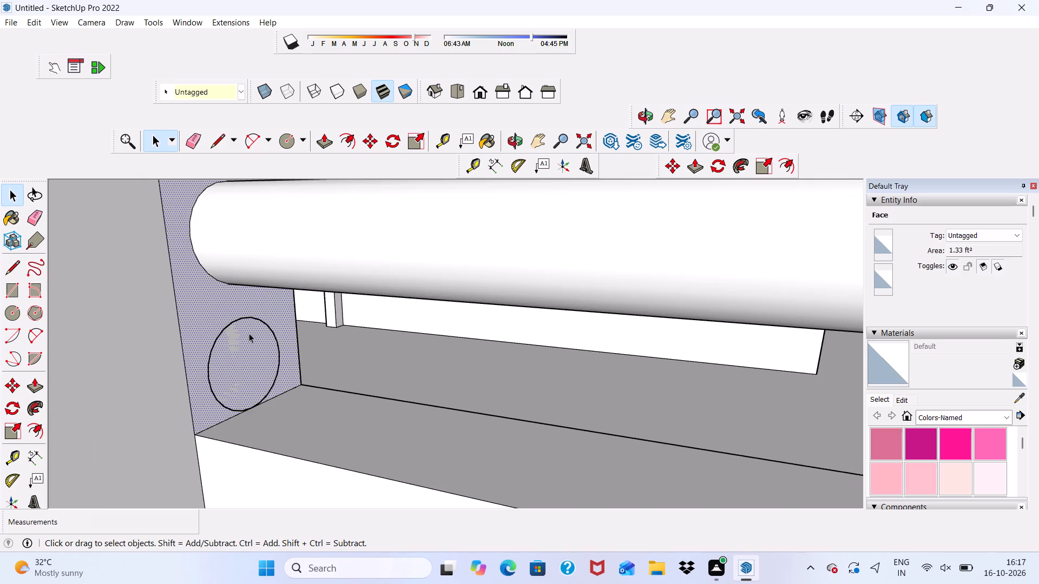
key(ctrl+z)
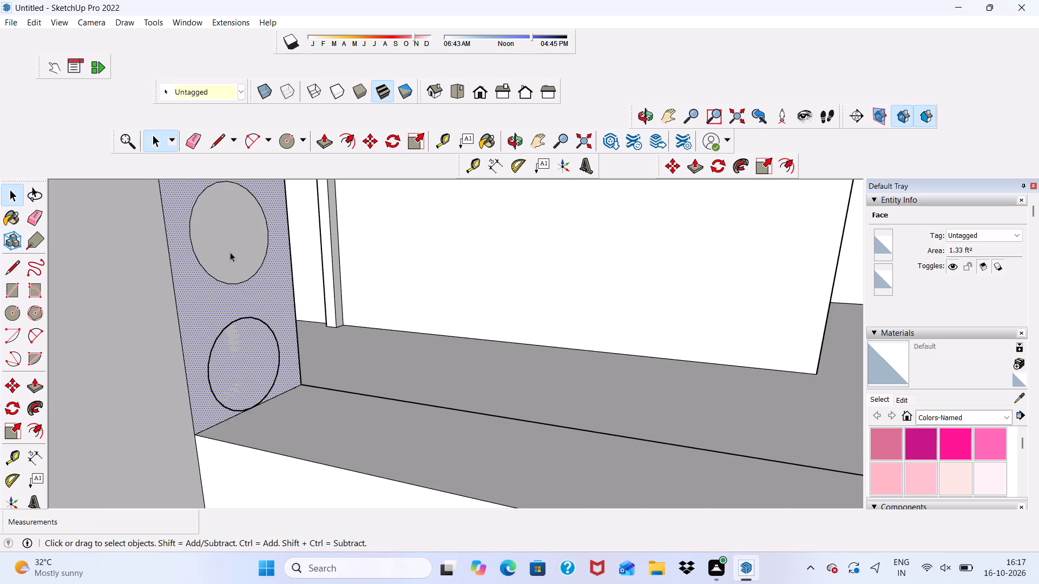
Erase the lowest circle on the parapet's end face, just above the notch's base.
click(191, 137)
drag(242, 309, 242, 329)
key(space)
Extrude the third circle about 11' 7 13/16" across the notch to the opposite parapet end as the third rail.
click(232, 252)
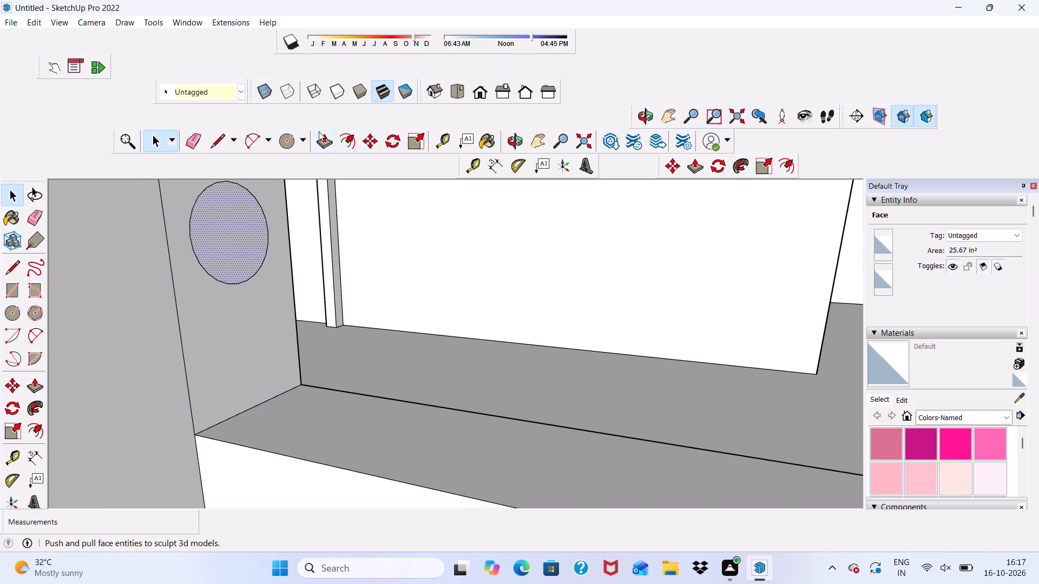
click(329, 136)
click(213, 228)
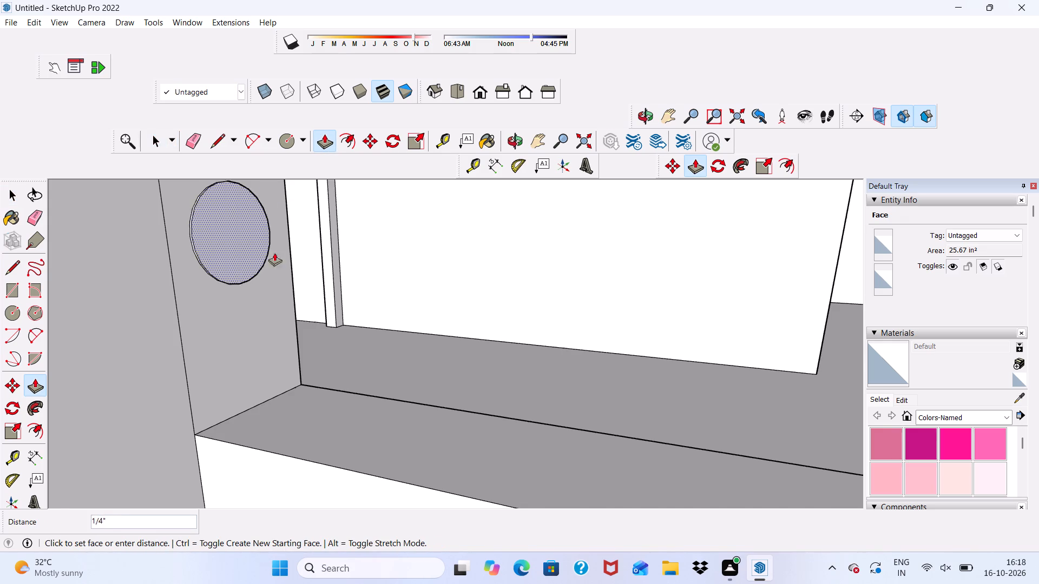
scroll(300, 257, down, 3)
scroll(352, 353, down, 11)
middle_drag(342, 346, 465, 336)
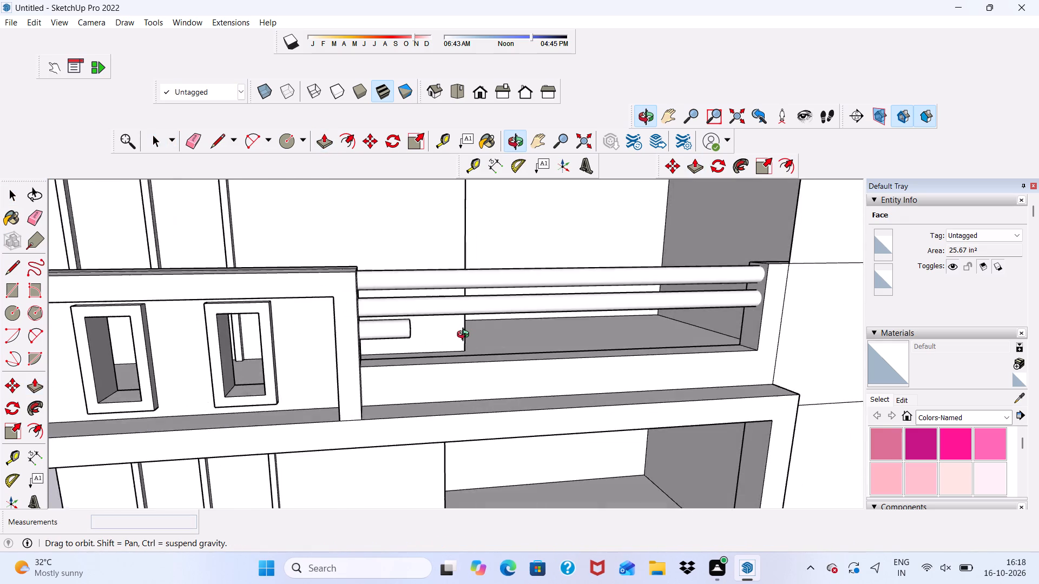
middle_drag(465, 336, 490, 330)
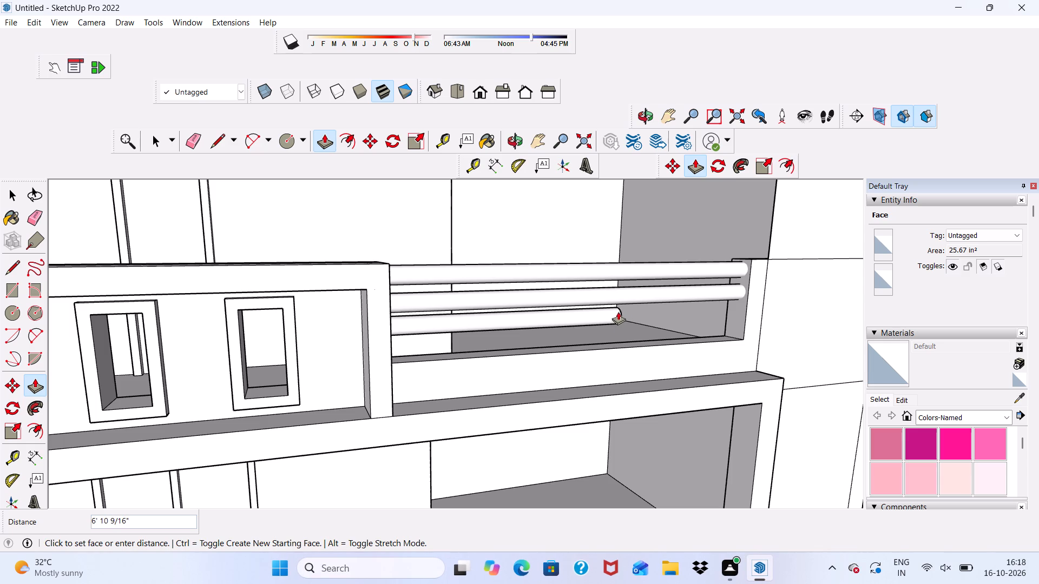
scroll(754, 324, up, 1)
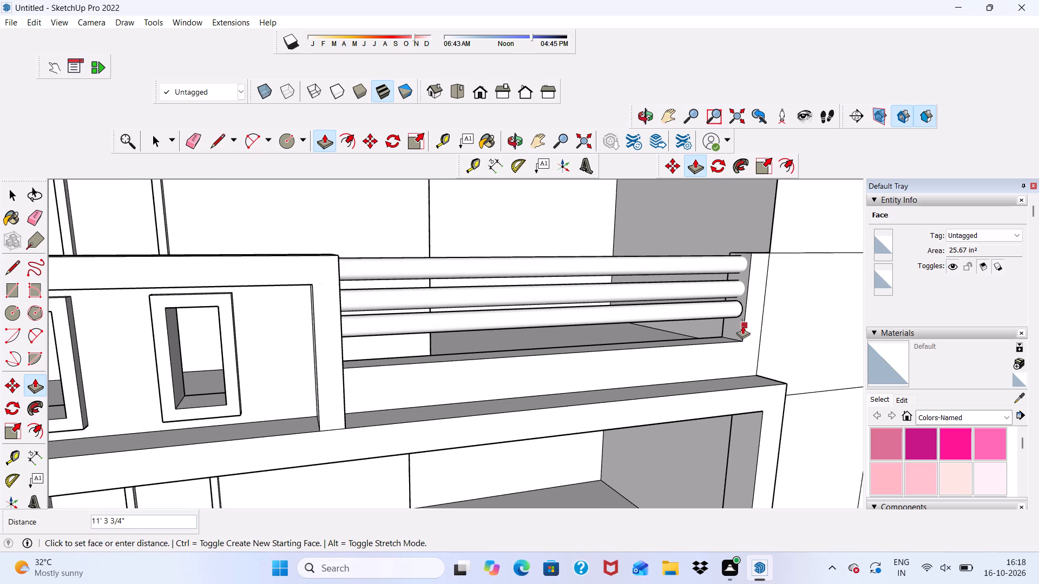
click(749, 325)
Examine the three rails and the building's front facade from several angles and distances.
scroll(590, 311, down, 12)
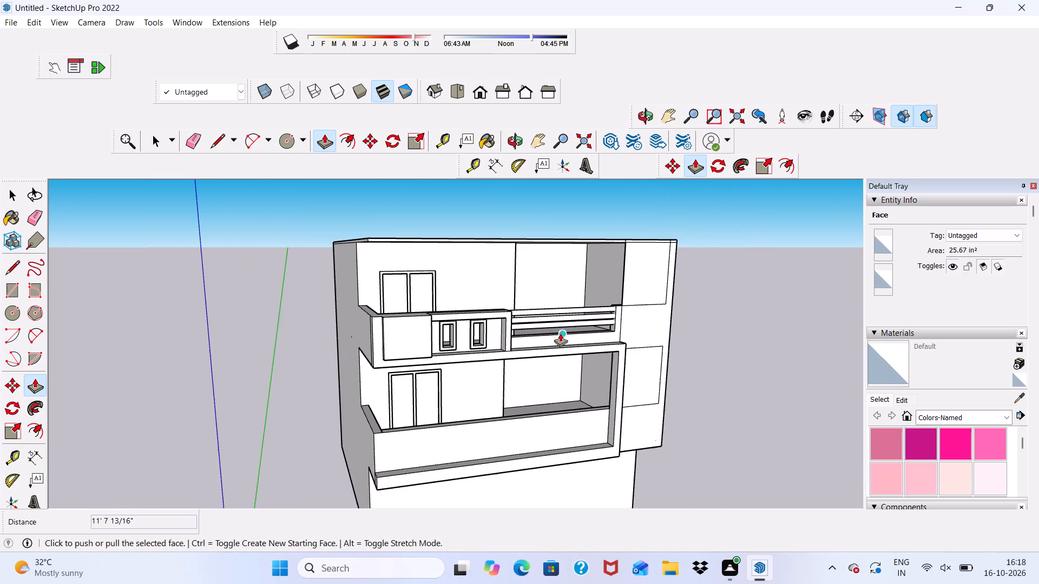
middle_drag(561, 334, 510, 313)
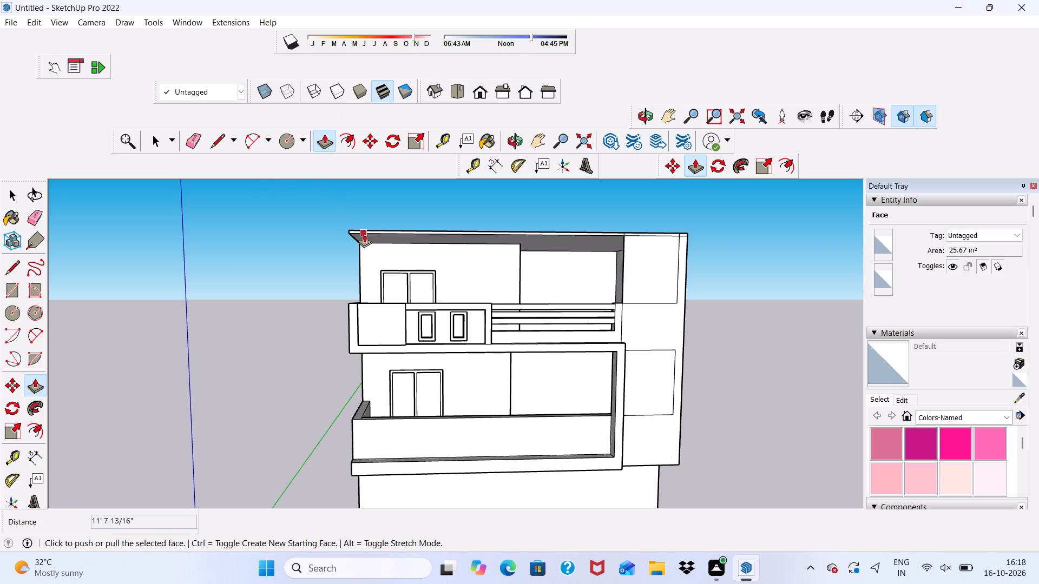
scroll(337, 288, down, 6)
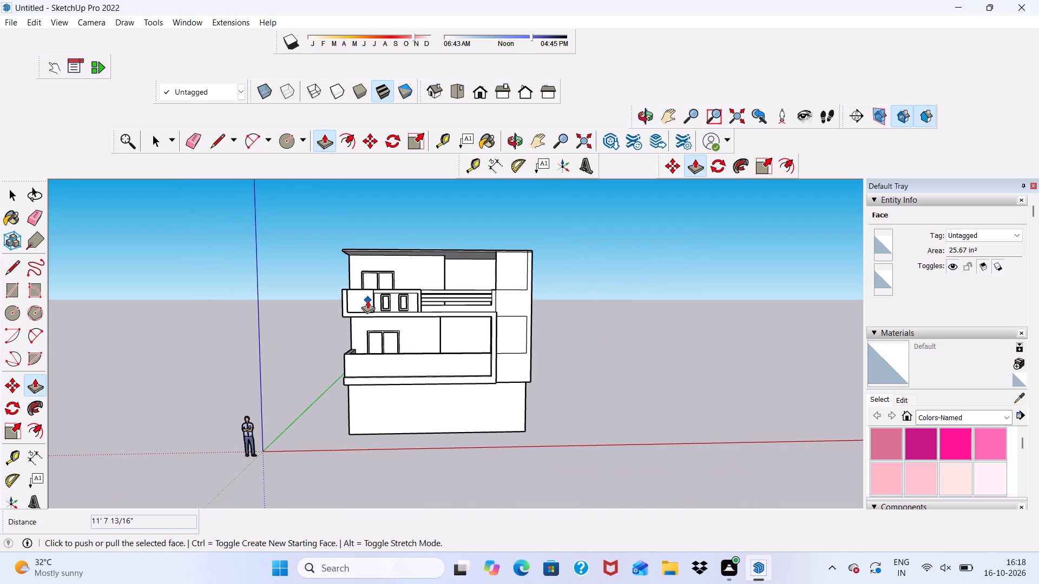
drag(367, 302, 375, 309)
key(space)
scroll(407, 320, up, 15)
scroll(466, 273, up, 3)
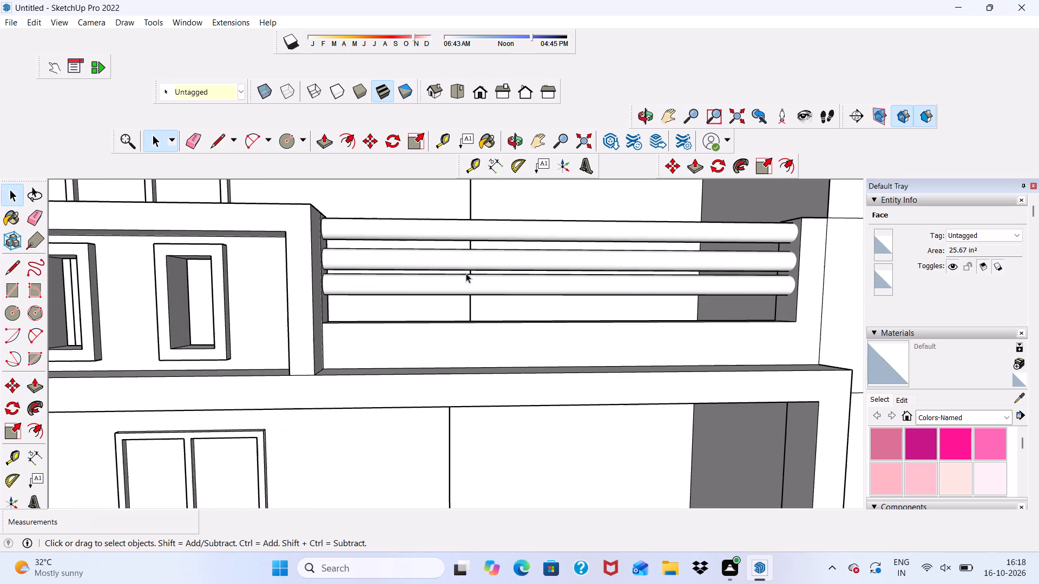
scroll(467, 287, down, 4)
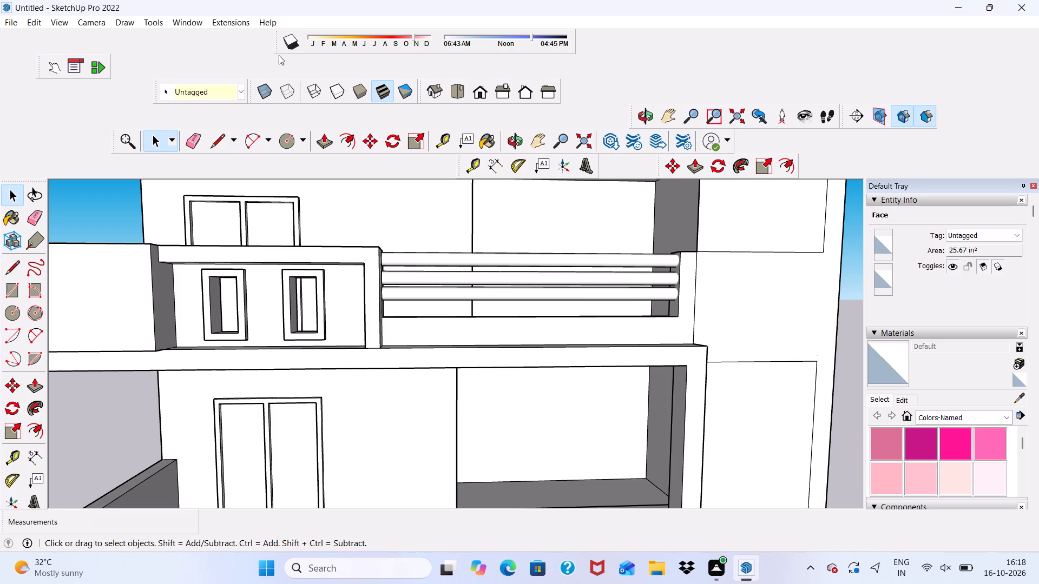
scroll(231, 124, down, 4)
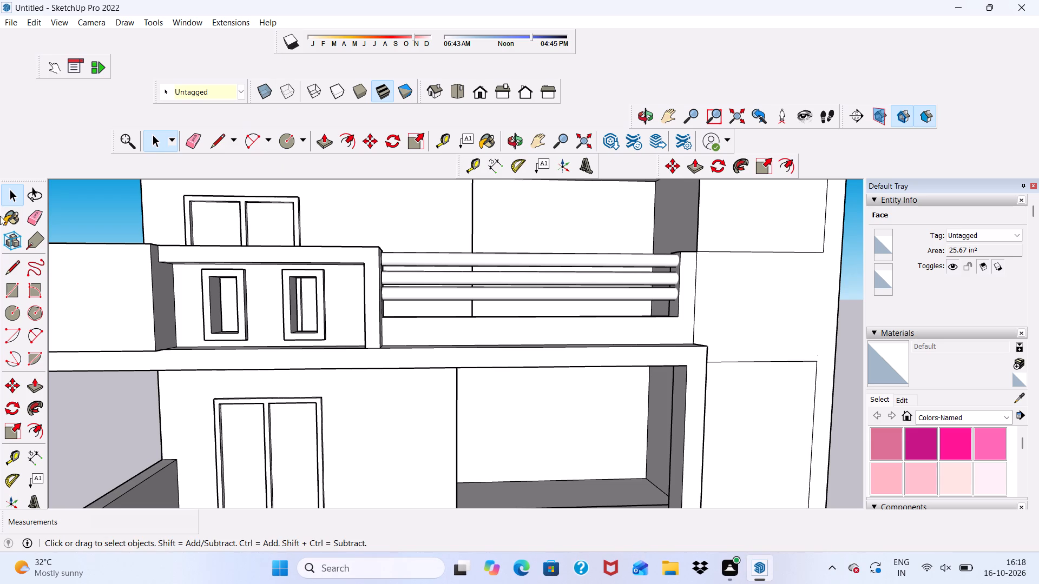
scroll(45, 320, down, 3)
scroll(82, 377, up, 1)
scroll(76, 411, down, 6)
scroll(200, 465, up, 1)
scroll(233, 454, down, 5)
middle_drag(331, 456, 158, 378)
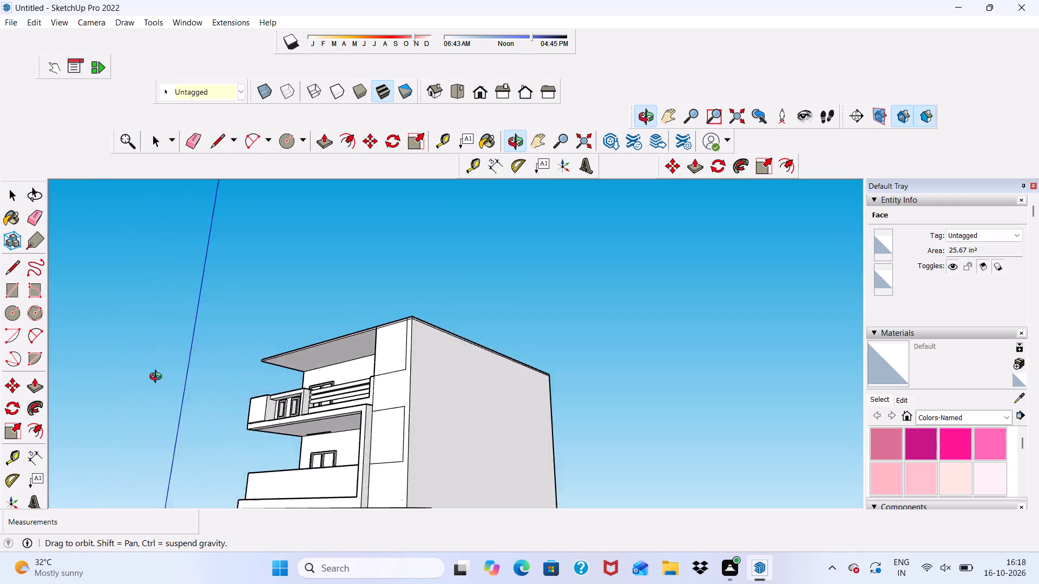
middle_drag(158, 378, 431, 399)
scroll(434, 369, up, 1)
scroll(435, 351, down, 9)
middle_drag(455, 397, 413, 421)
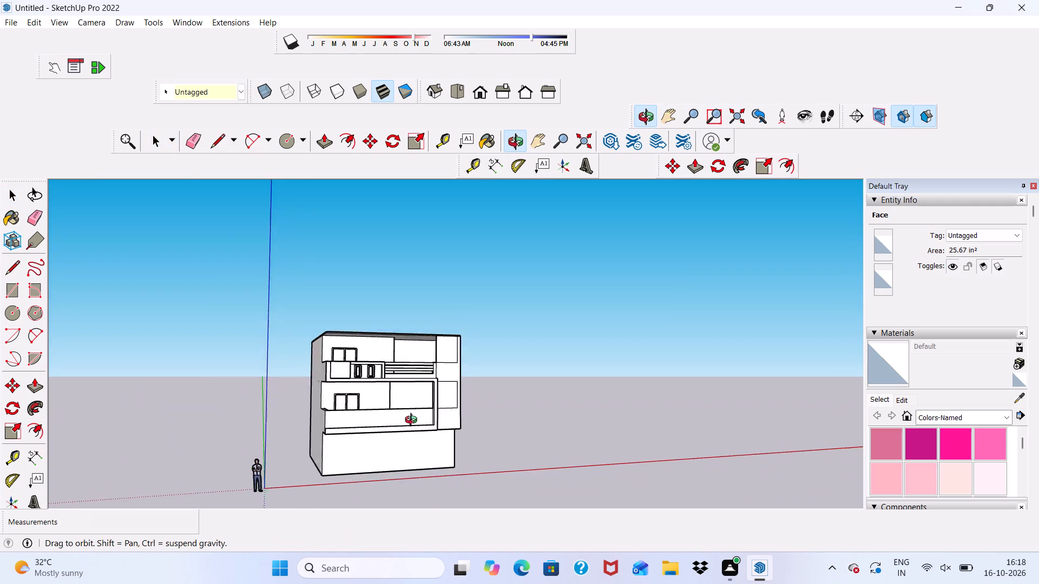
middle_drag(413, 421, 333, 411)
scroll(365, 388, up, 10)
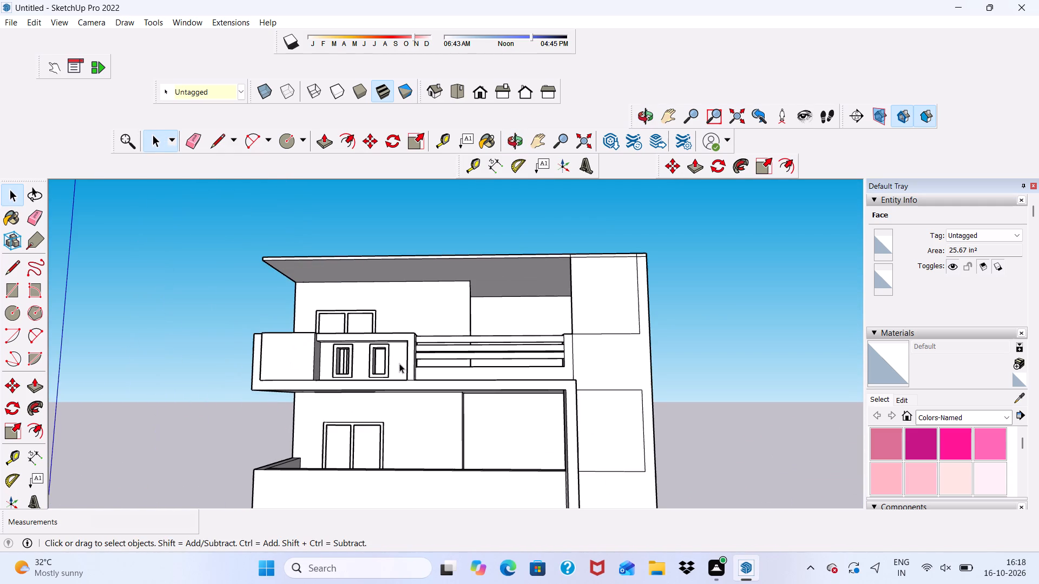
scroll(462, 388, up, 6)
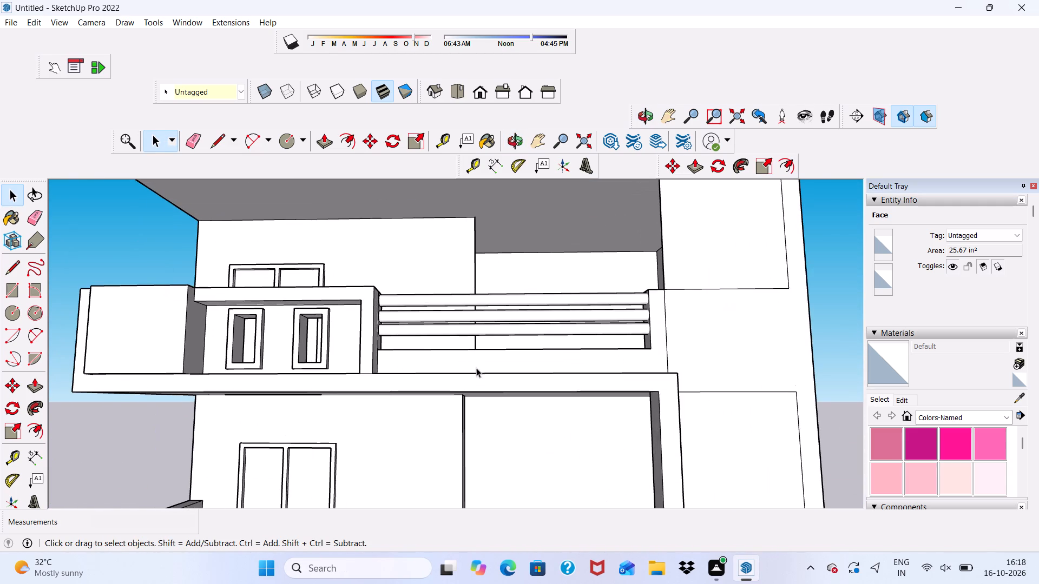
Copy the lowest rail straight down to just above the notch's base as a fourth rail, and clear the selection.
scroll(477, 366, down, 3)
middle_drag(490, 373, 453, 424)
scroll(440, 387, up, 5)
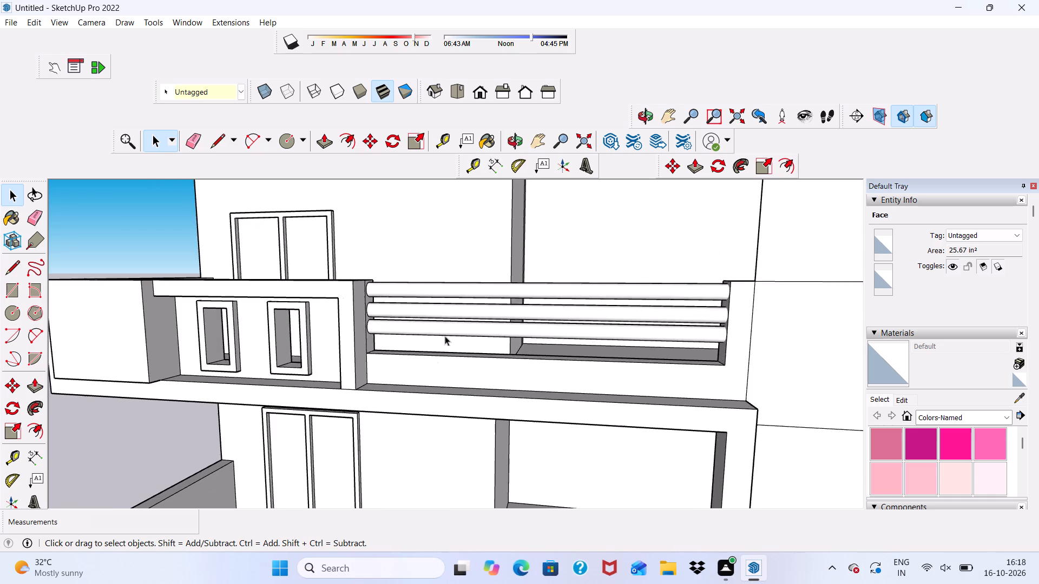
scroll(445, 332, up, 6)
scroll(445, 327, down, 1)
double_click(439, 329)
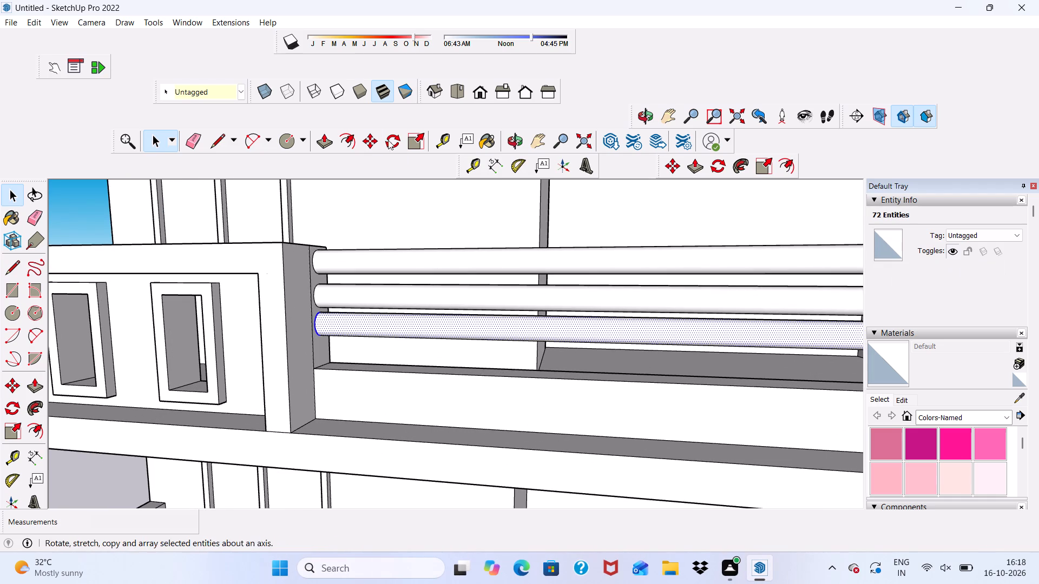
click(369, 138)
scroll(332, 266, up, 3)
scroll(320, 344, up, 3)
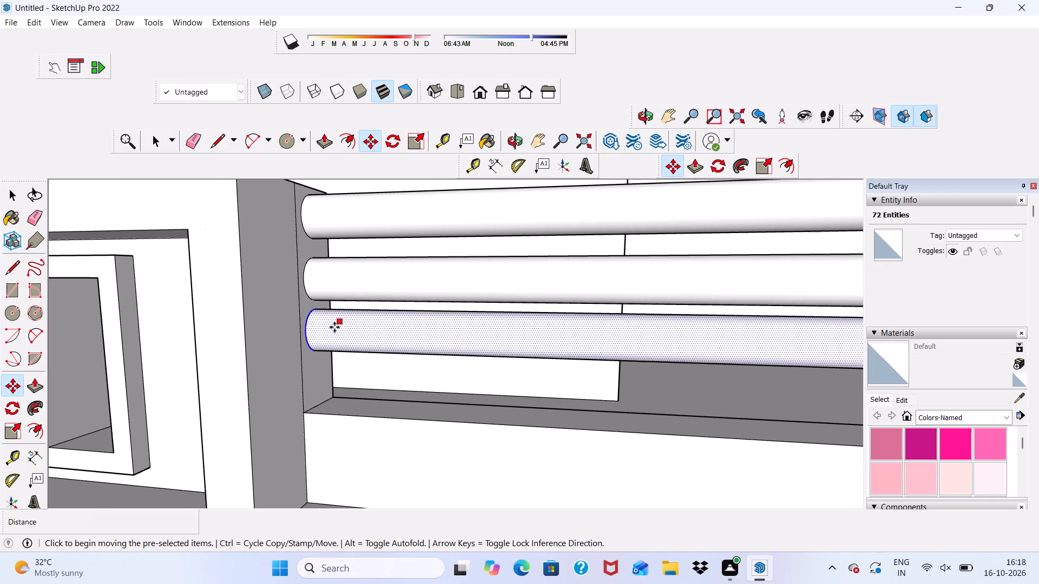
click(311, 347)
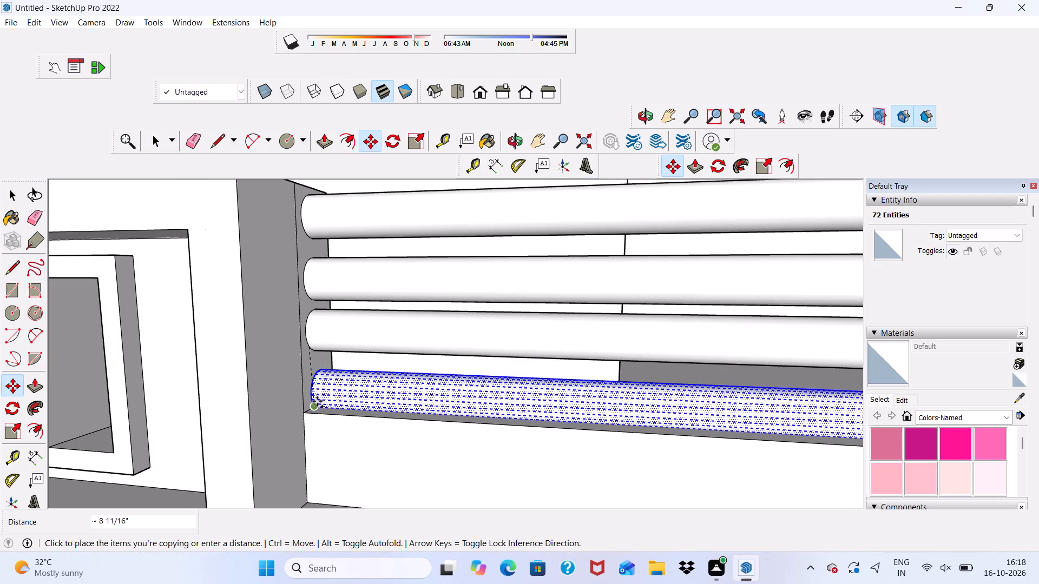
click(312, 397)
scroll(260, 311, down, 9)
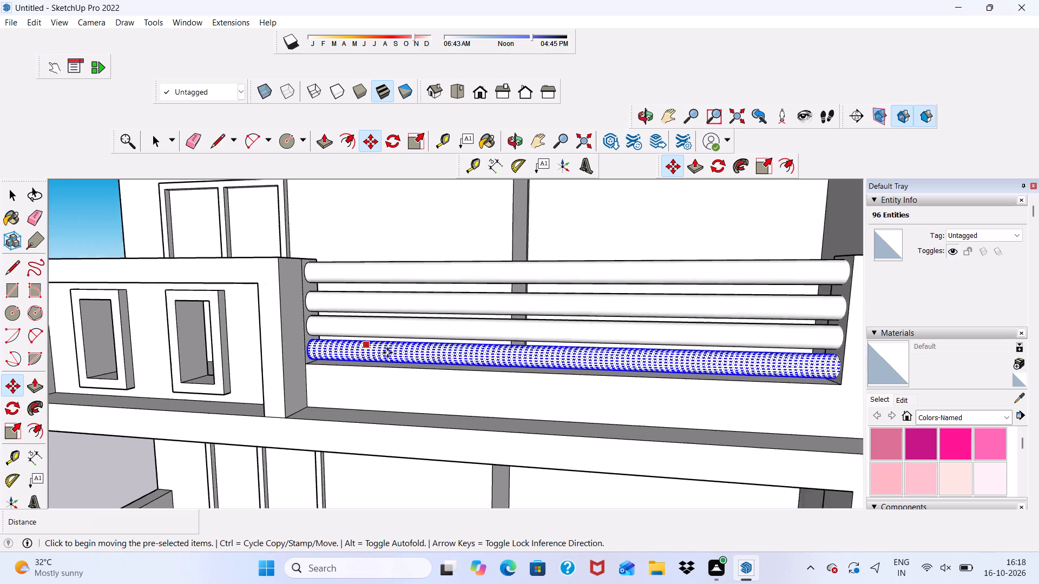
scroll(387, 353, down, 1)
key(space)
click(116, 229)
scroll(371, 341, down, 4)
middle_drag(426, 381, 476, 349)
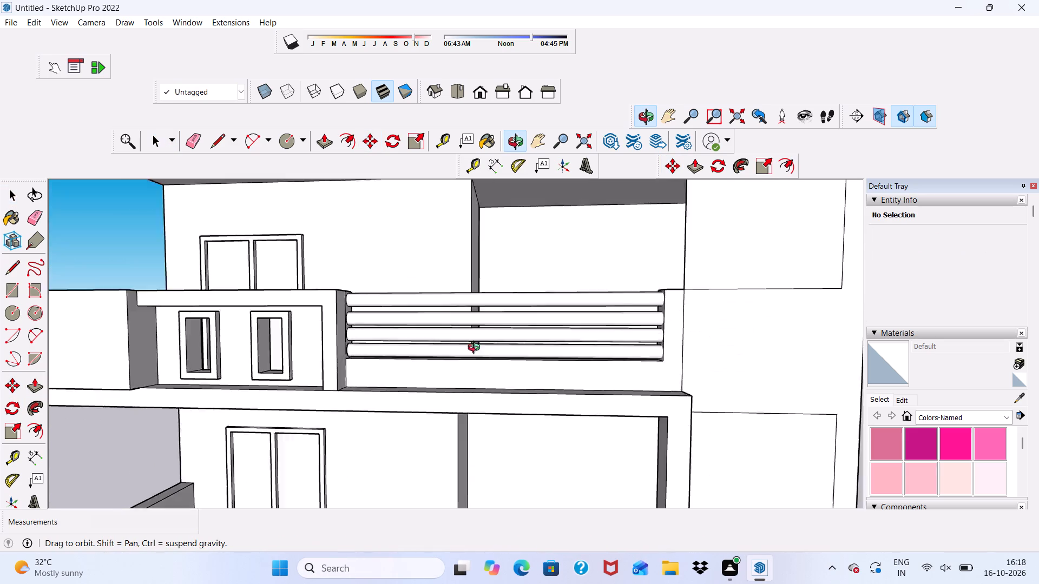
middle_drag(476, 349, 432, 357)
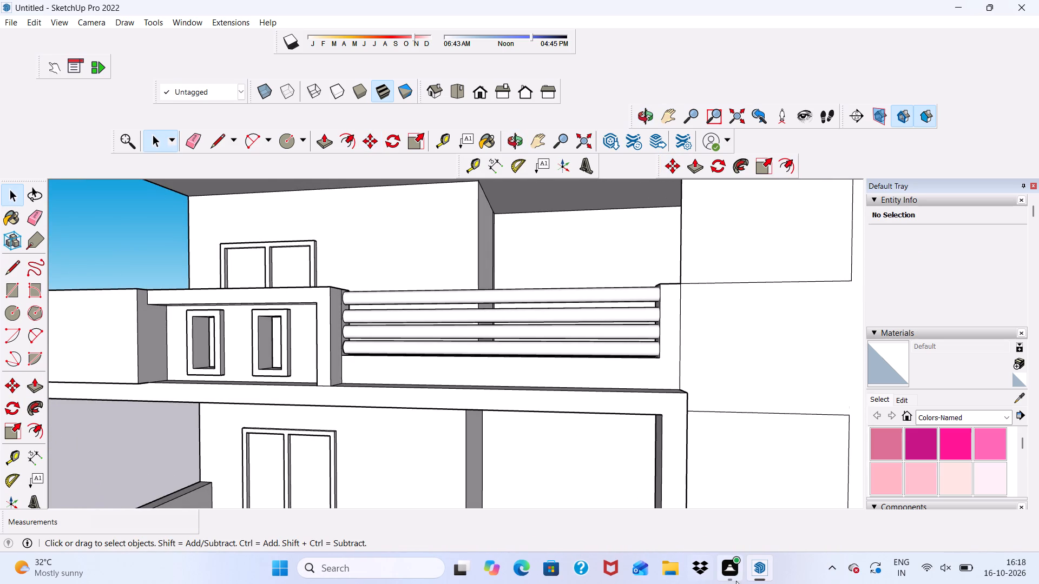
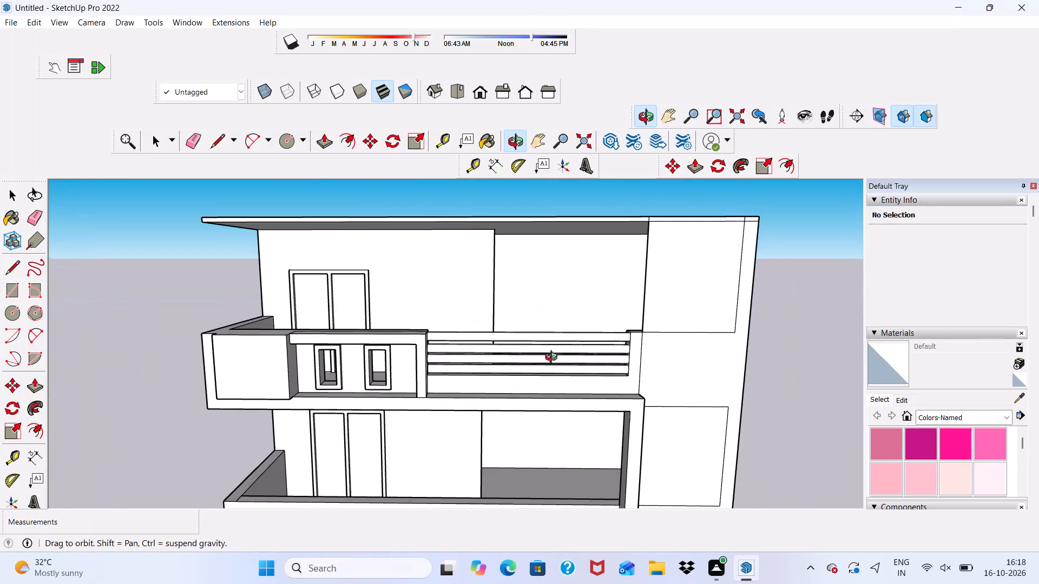
Draw a rectangle about 9" by 1' across the underside of the lower balcony frame's top beam, near its right end.
scroll(691, 246, up, 3)
scroll(585, 417, down, 1)
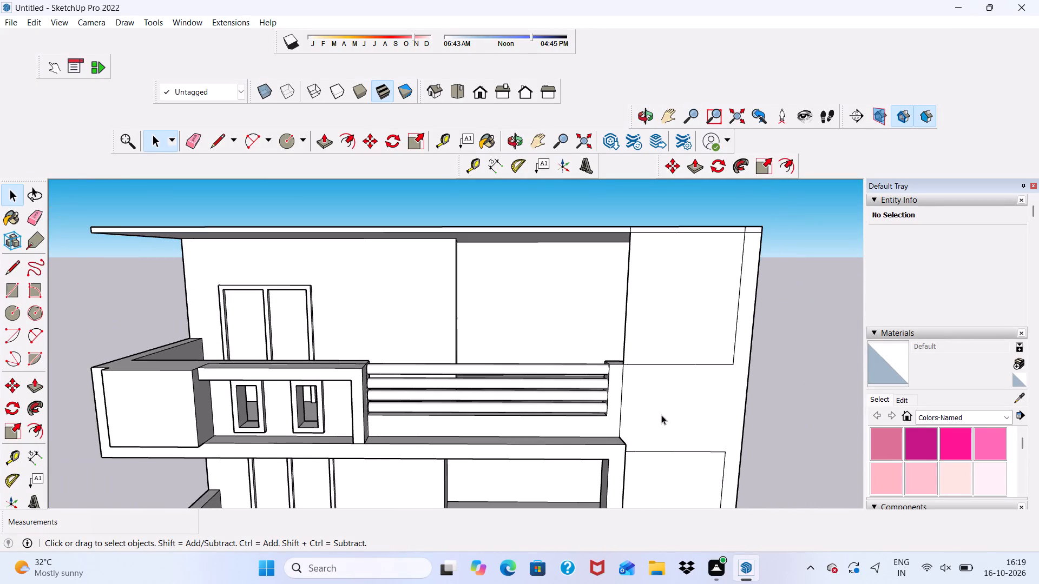
scroll(660, 413, down, 2)
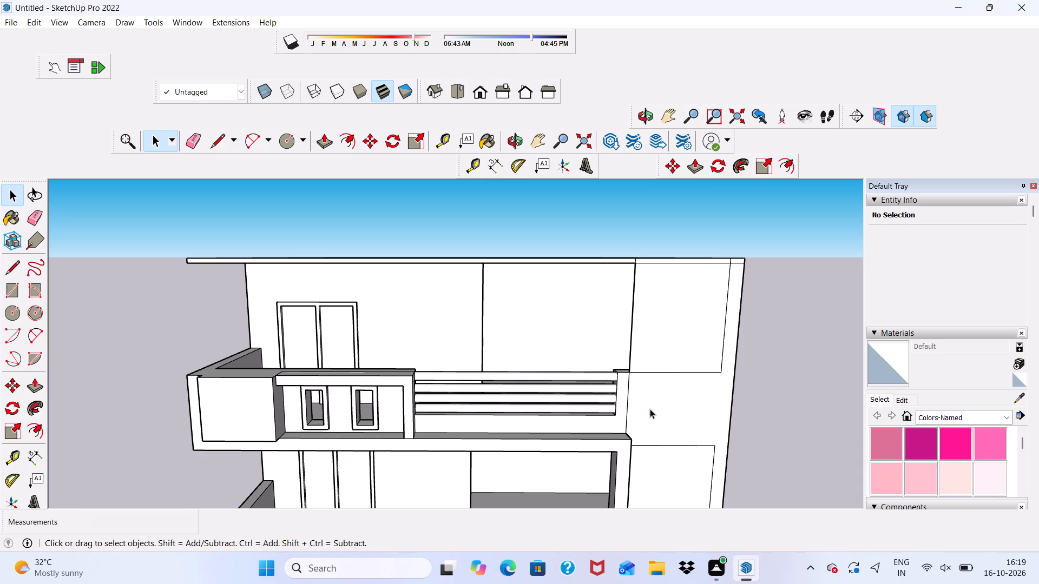
scroll(650, 409, down, 5)
scroll(630, 321, up, 3)
scroll(584, 298, down, 9)
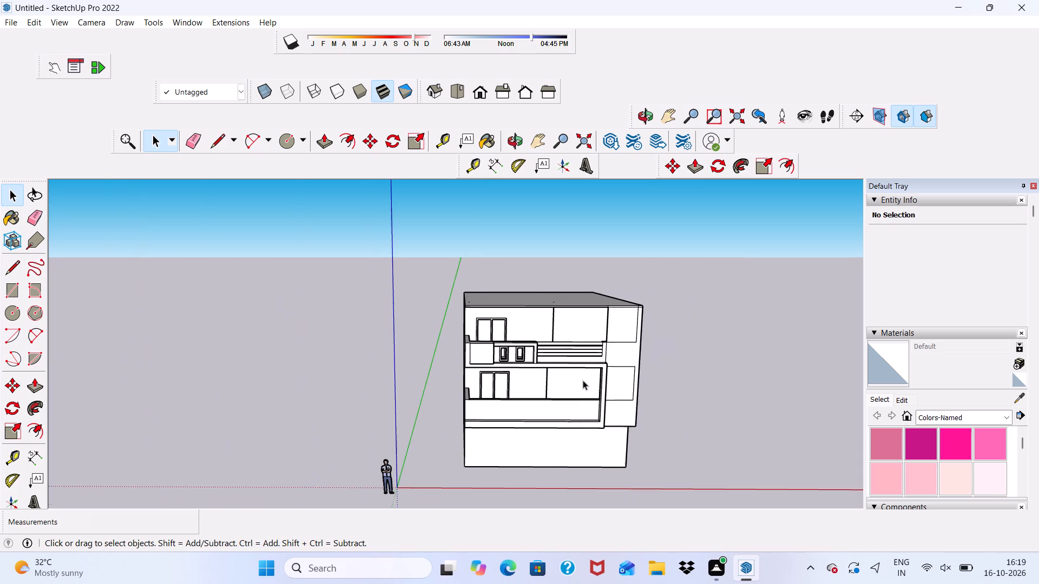
scroll(583, 380, down, 1)
scroll(575, 417, up, 5)
middle_drag(603, 347, 607, 286)
scroll(607, 285, up, 10)
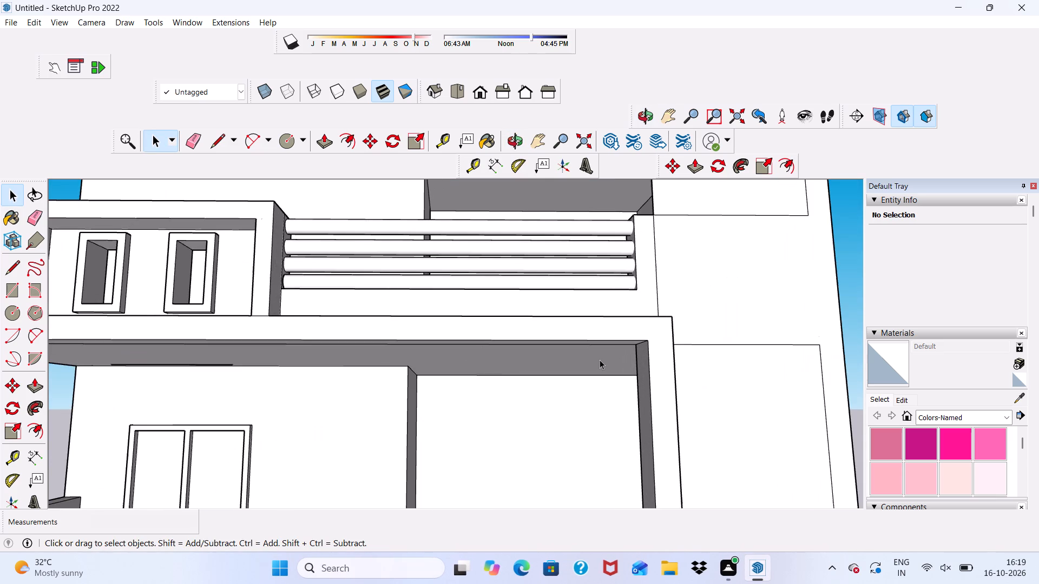
scroll(598, 336, up, 3)
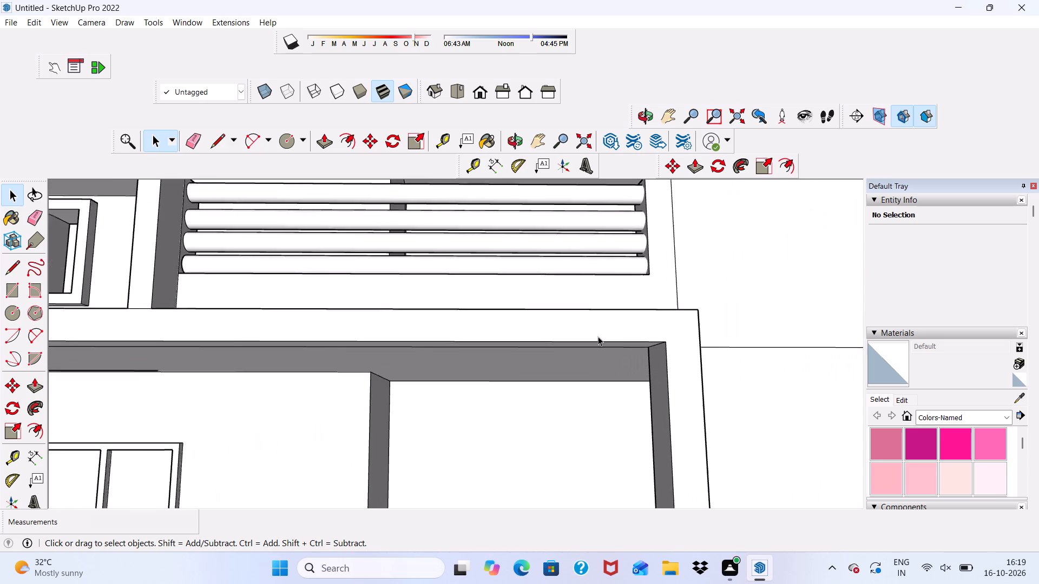
scroll(598, 336, up, 1)
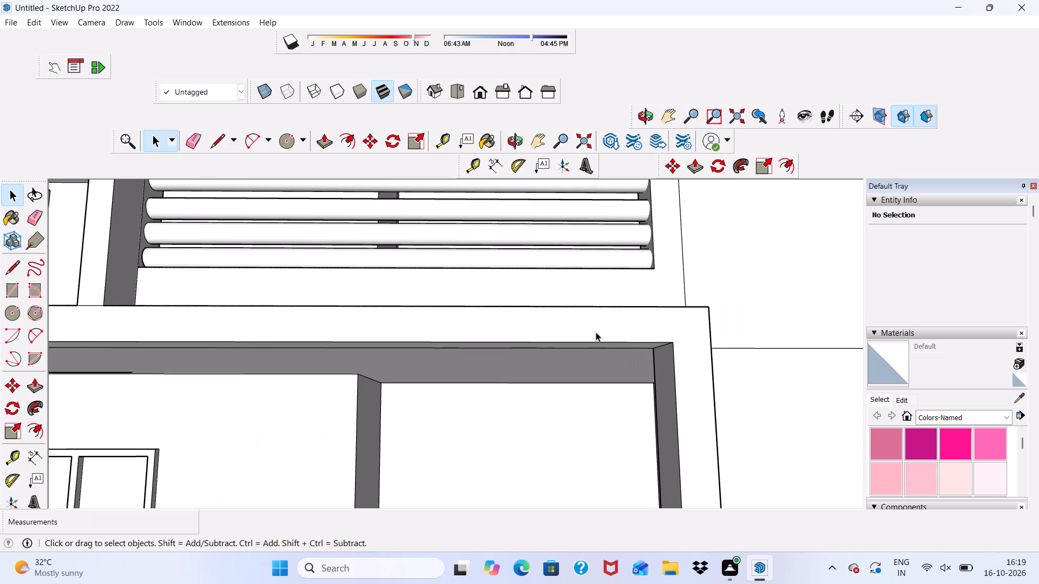
scroll(594, 343, down, 1)
middle_drag(593, 348, 591, 315)
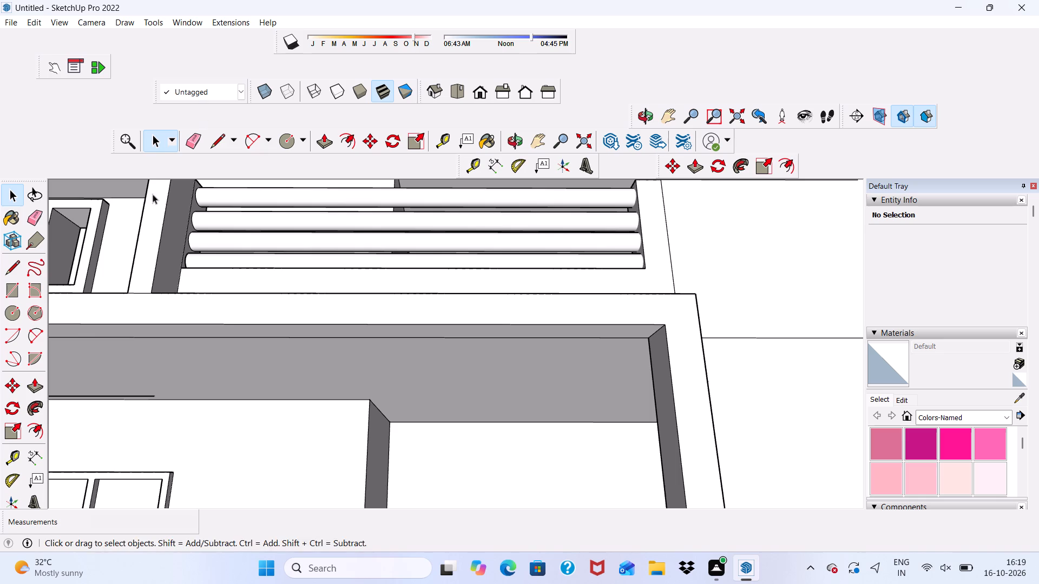
click(16, 288)
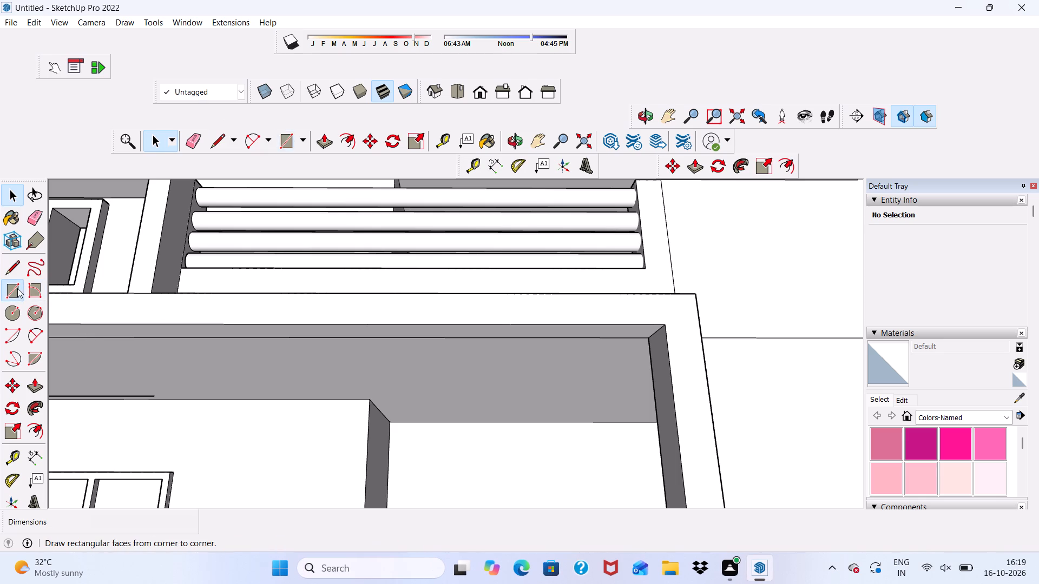
scroll(597, 365, up, 3)
scroll(630, 322, up, 3)
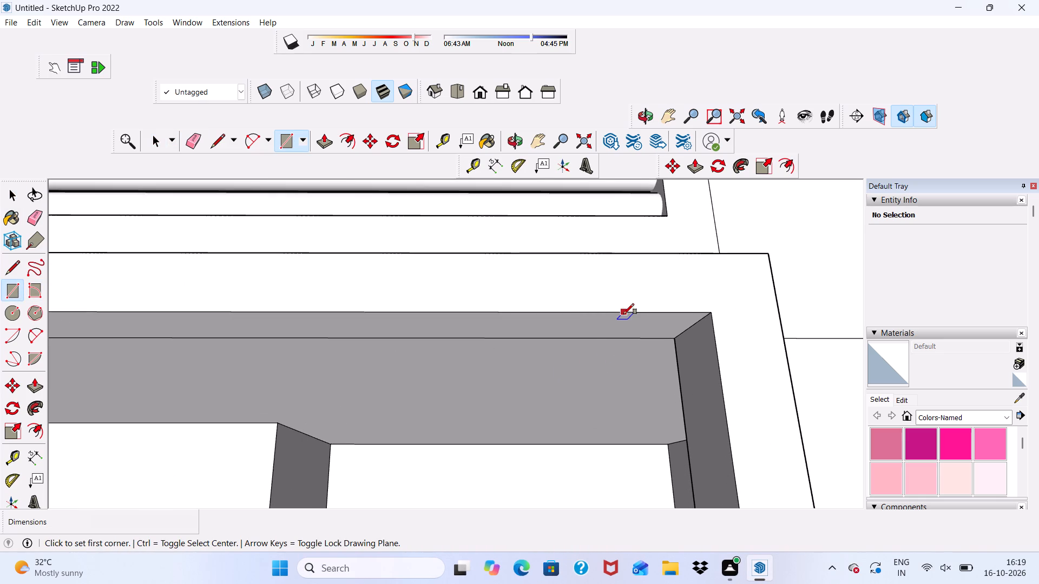
click(623, 314)
scroll(549, 328, up, 2)
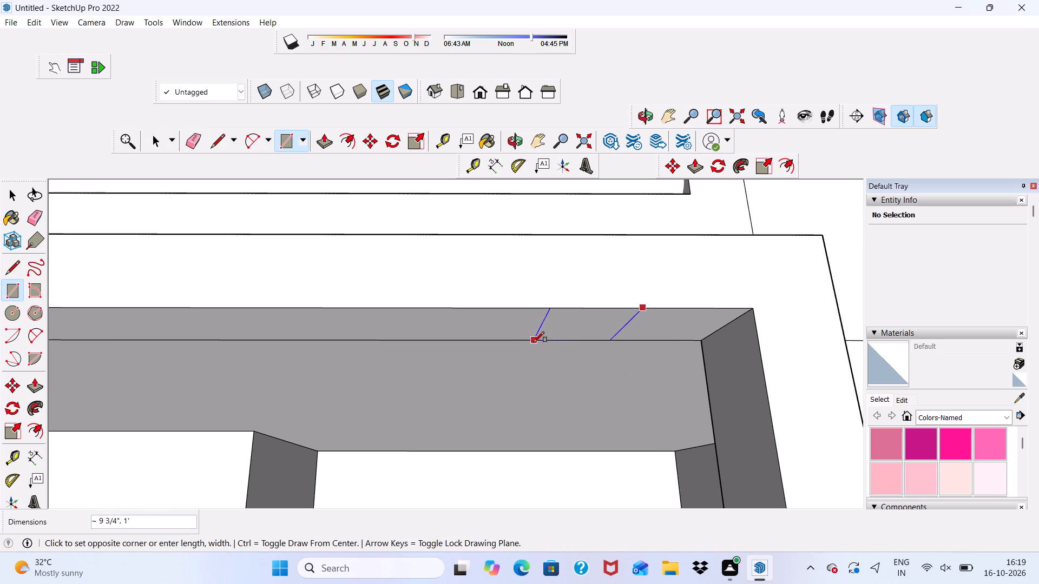
click(540, 342)
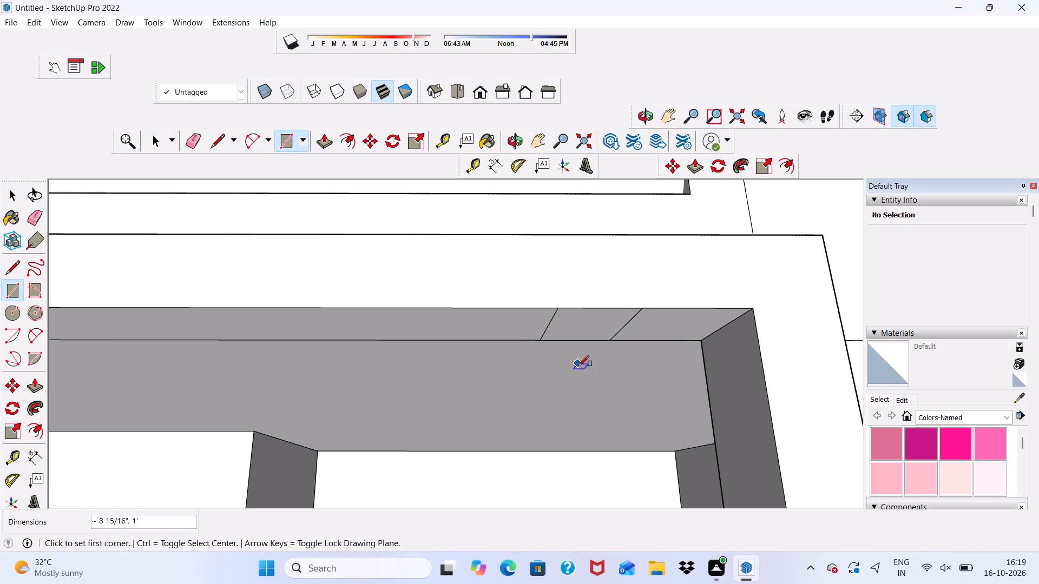
Copy the small rectangle about 1' 4" to the left along the underside of the beam.
key(space)
double_click(591, 325)
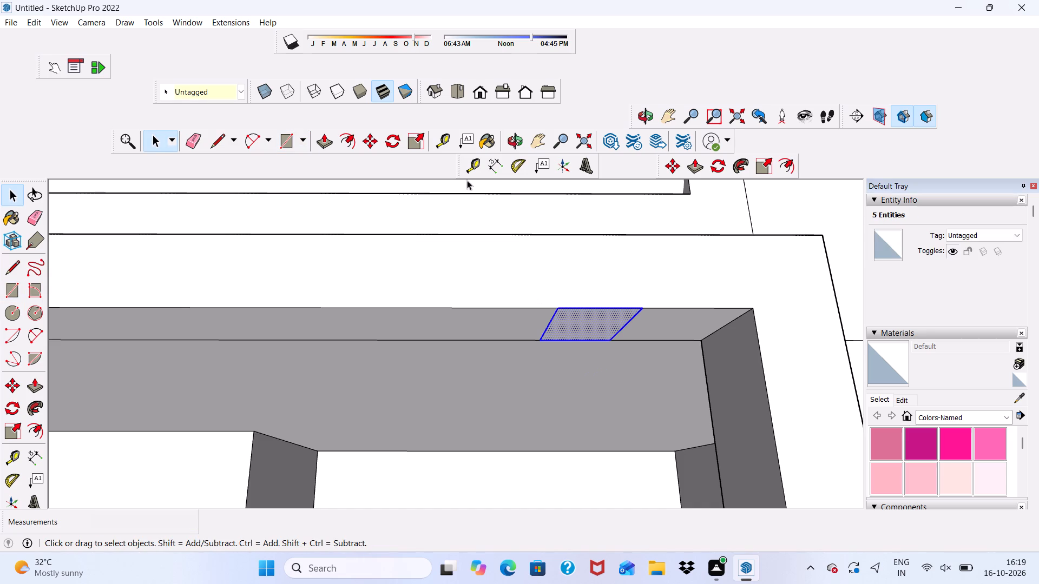
click(368, 134)
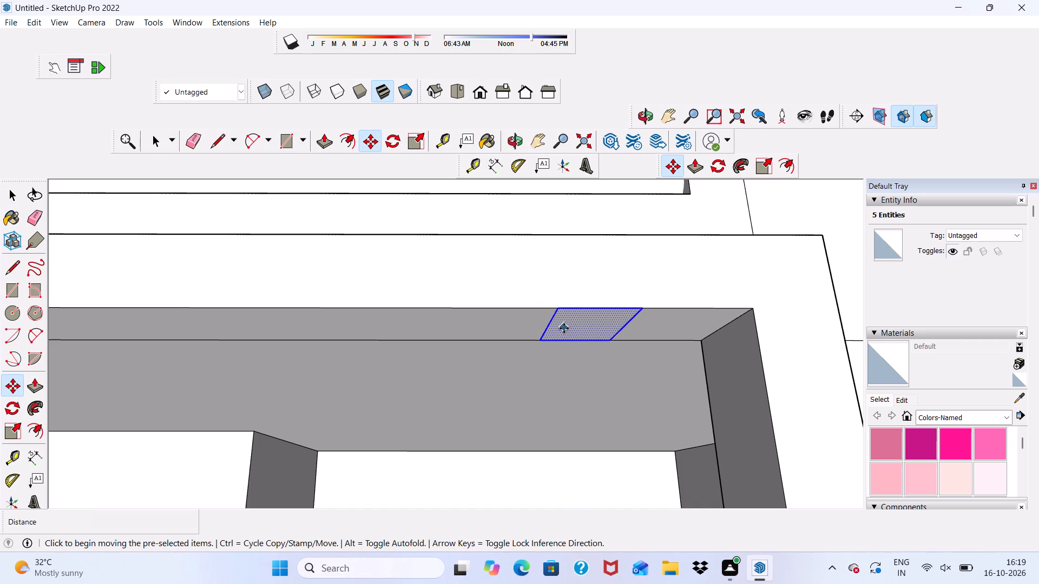
click(564, 329)
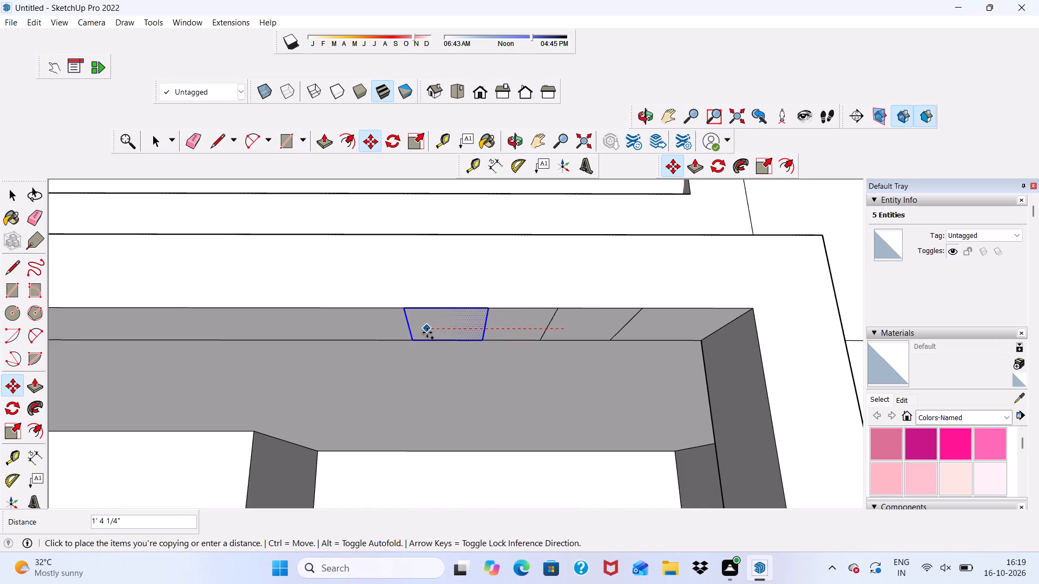
click(422, 332)
key(space)
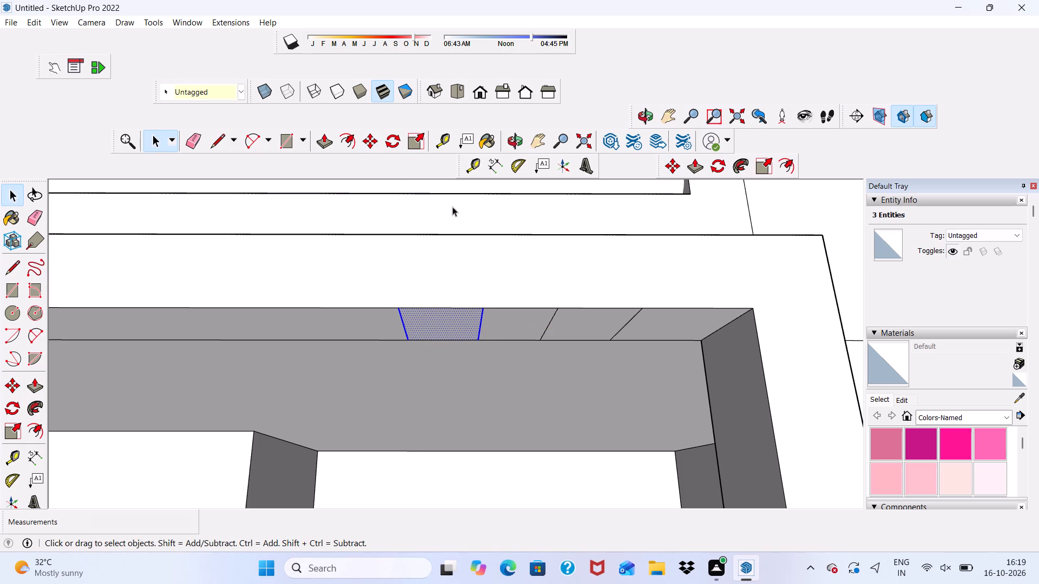
Push/pull the copied rectangle about 9' 7 1/8" down to the bottom of the balcony frame to form a vertical post.
click(323, 137)
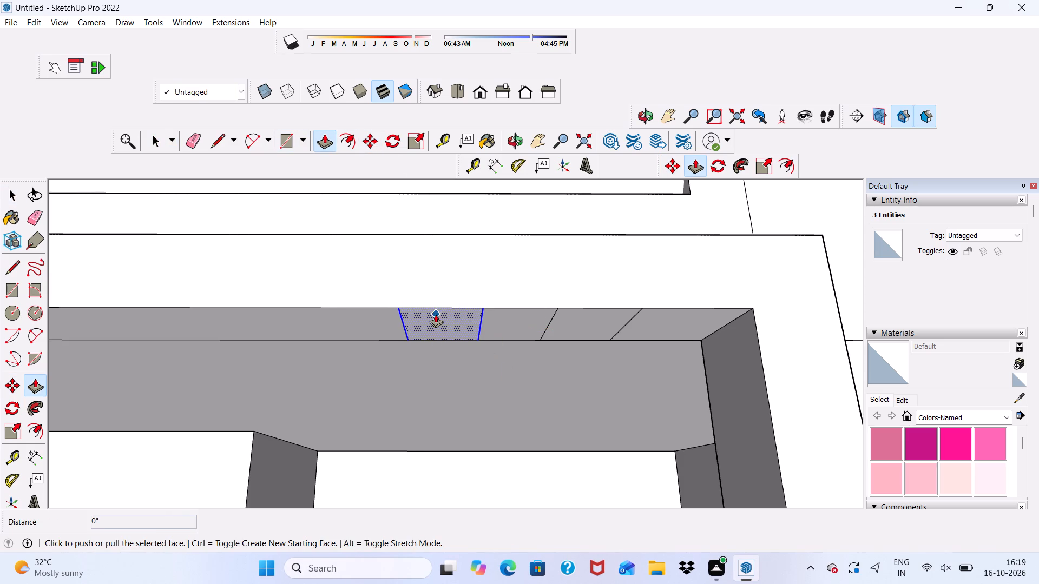
click(436, 314)
scroll(476, 388, down, 16)
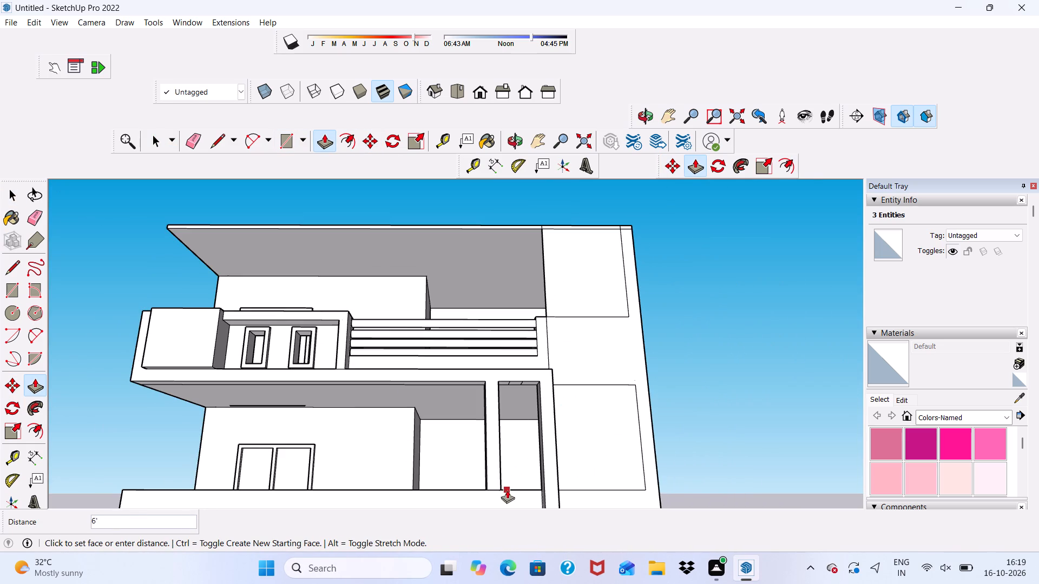
scroll(506, 407, down, 7)
scroll(505, 474, up, 8)
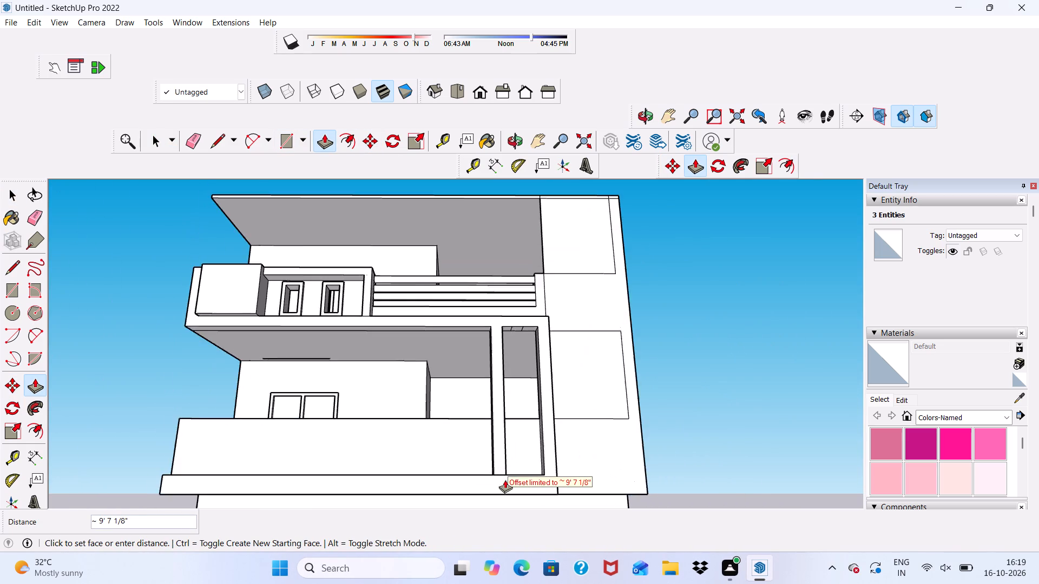
scroll(505, 480, up, 5)
click(505, 480)
Push/pull the original rectangle under the beam about 9' 7 1/8" down to the frame's bottom as a second post.
middle_drag(505, 456, 505, 520)
scroll(503, 442, up, 1)
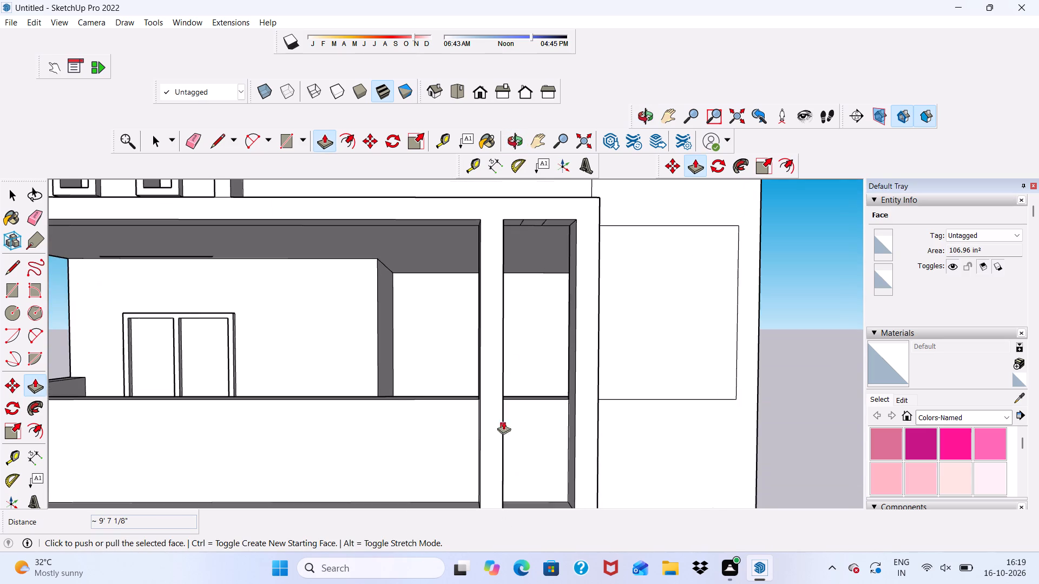
scroll(528, 223, up, 7)
key(space)
scroll(541, 218, up, 2)
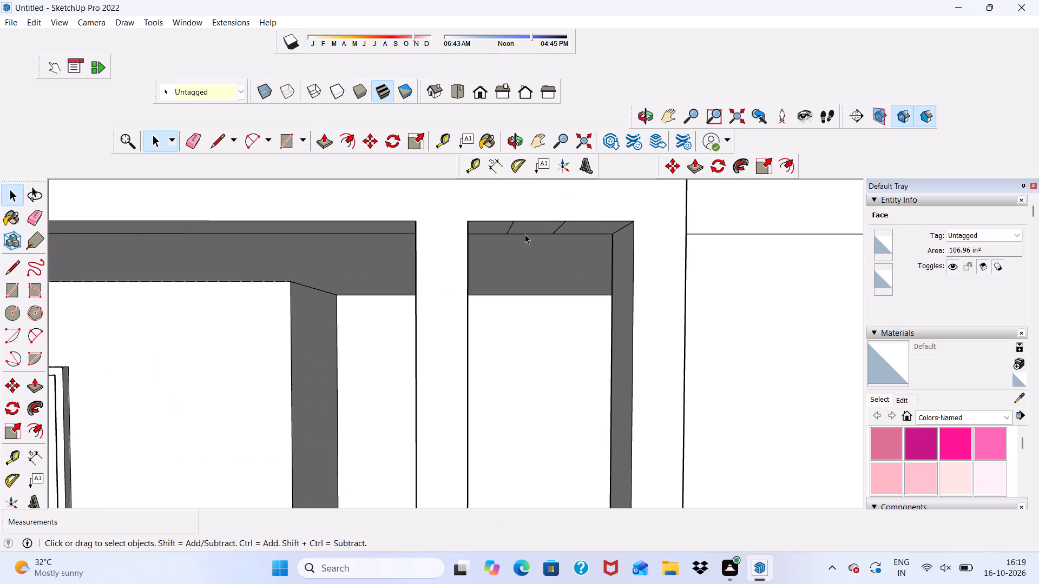
click(525, 234)
scroll(555, 218, up, 3)
click(543, 231)
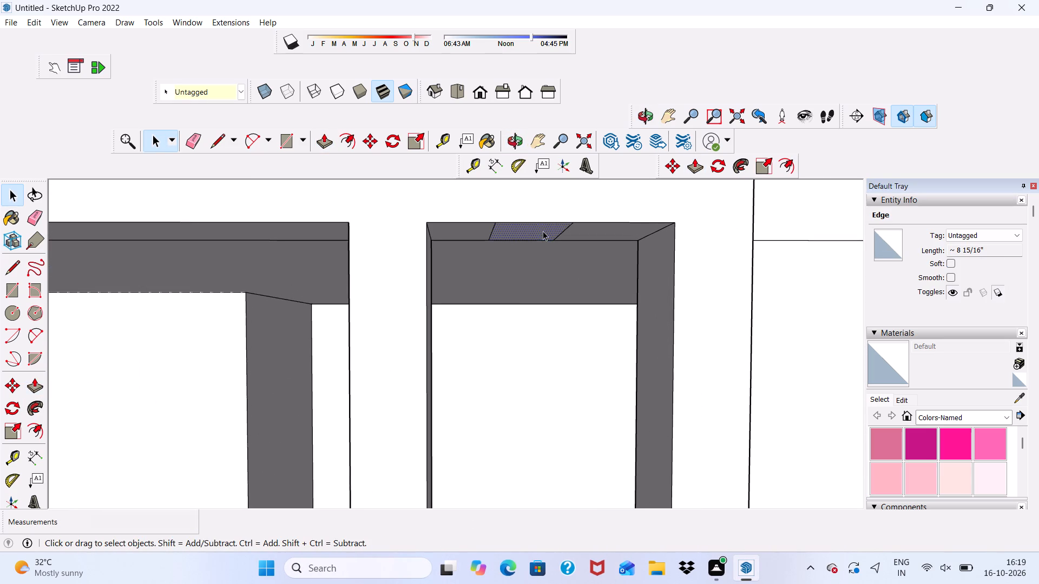
click(331, 141)
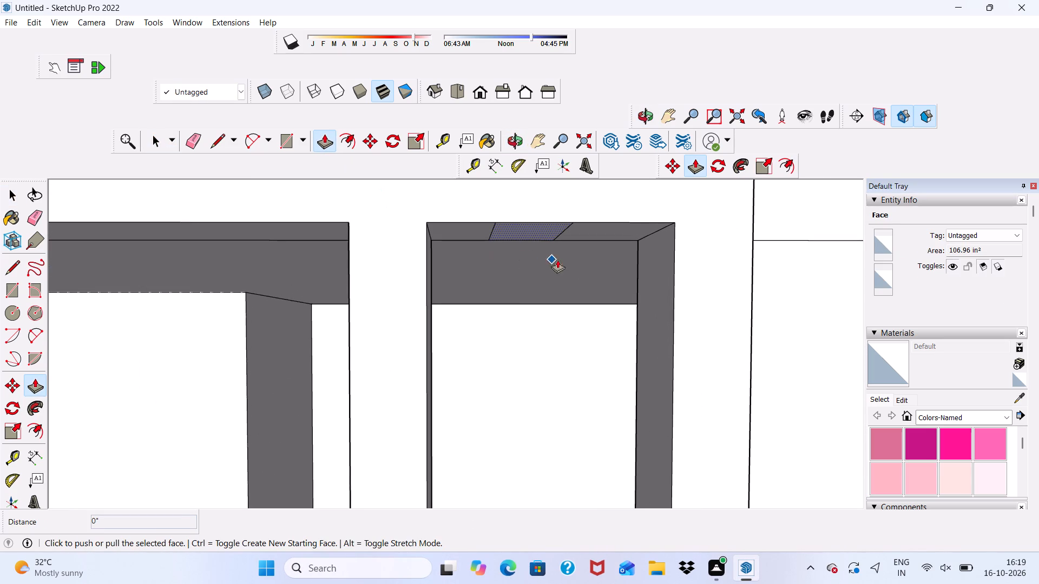
click(532, 225)
scroll(555, 295, down, 7)
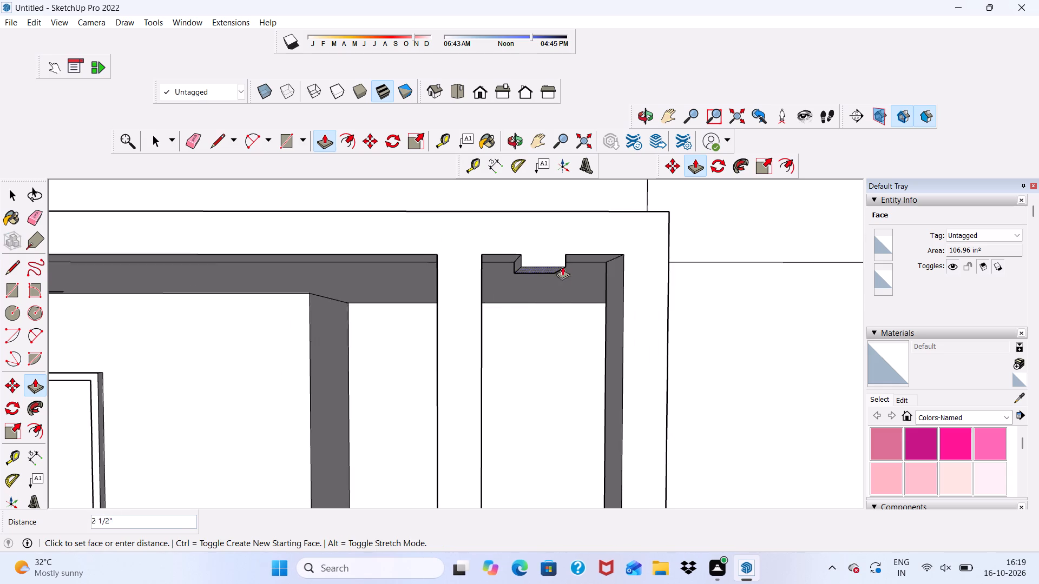
scroll(562, 267, down, 8)
scroll(619, 473, up, 2)
scroll(577, 377, down, 5)
scroll(573, 471, up, 5)
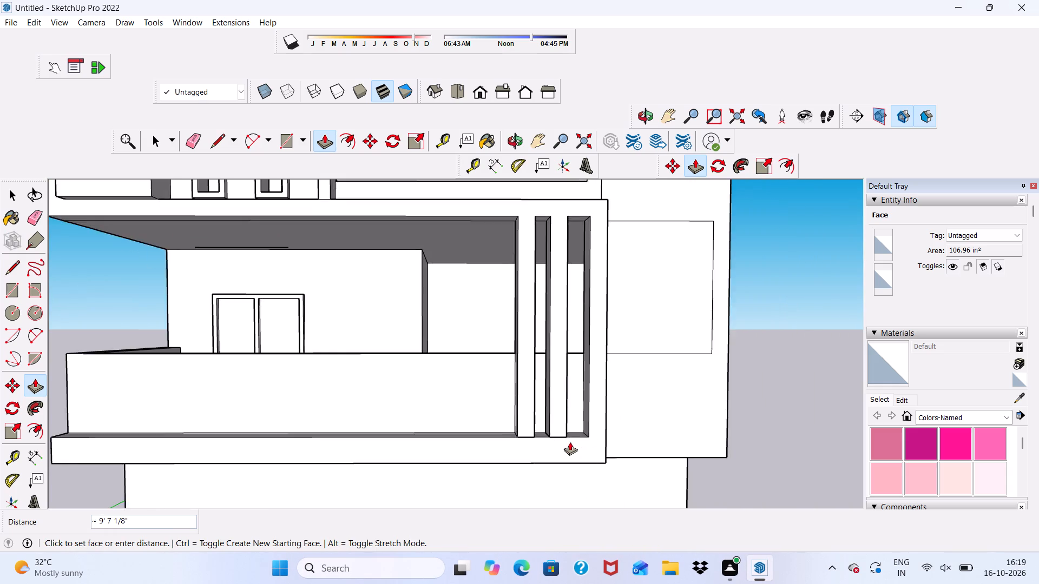
scroll(570, 442, up, 6)
click(569, 440)
Draw a full-height rectangle of about 20.9 sq ft at the left end of the lower balcony parapet's front face.
scroll(561, 420, down, 3)
middle_drag(559, 420, 715, 423)
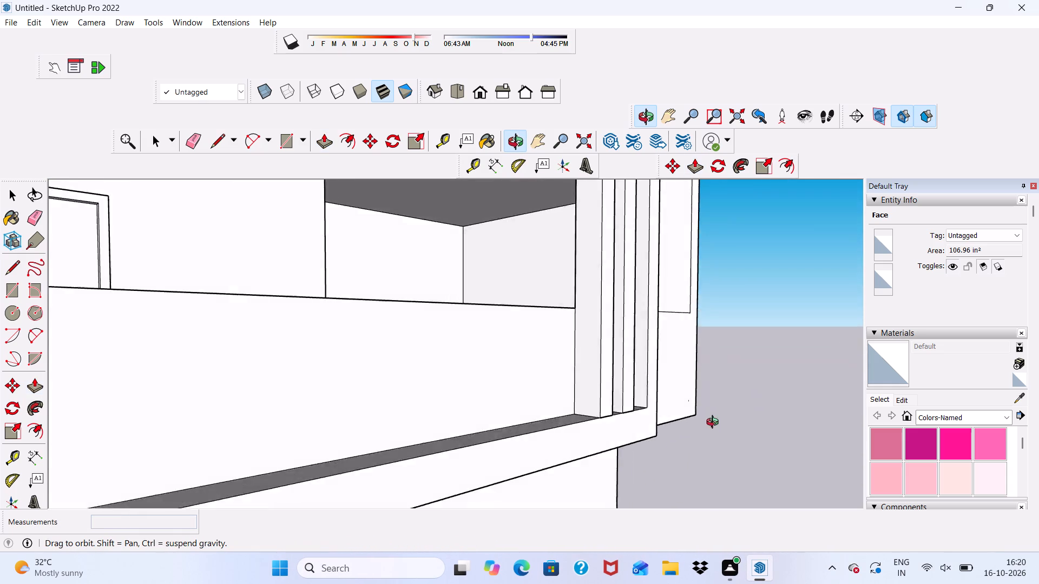
middle_drag(715, 423, 478, 364)
scroll(507, 346, down, 13)
middle_drag(503, 342, 593, 360)
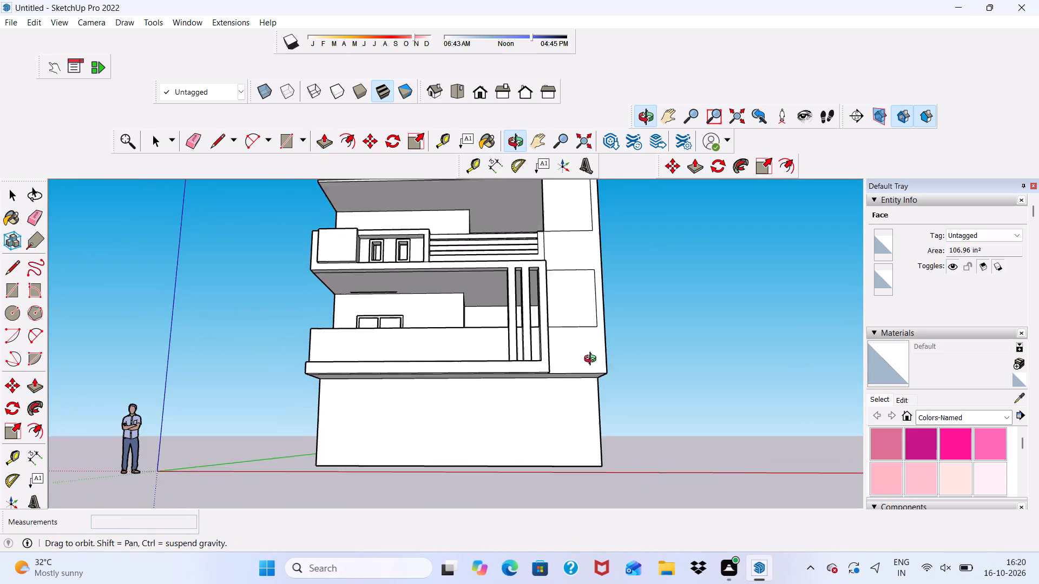
middle_drag(593, 360, 594, 361)
key(space)
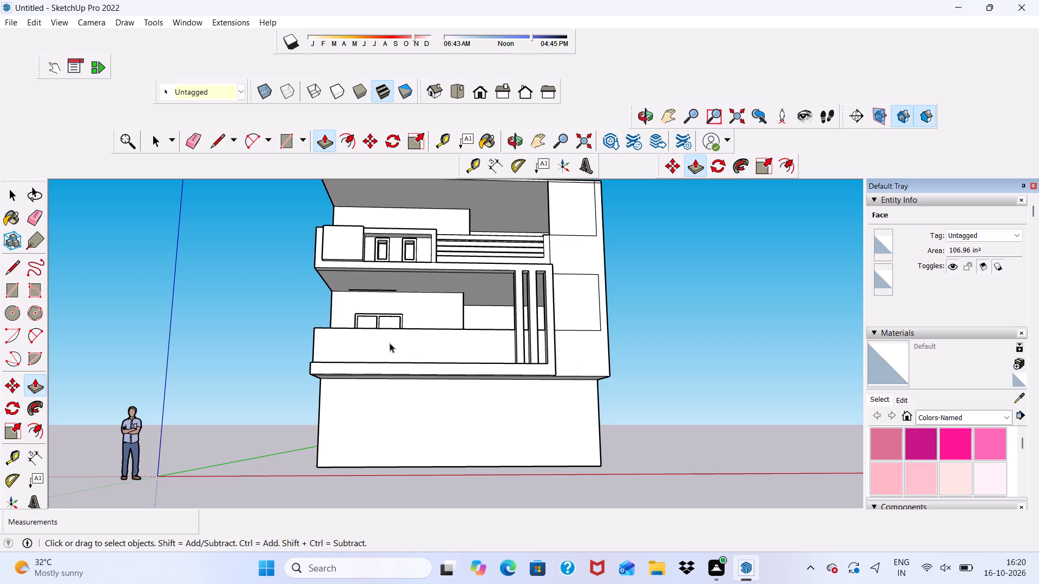
scroll(291, 275, up, 1)
click(284, 140)
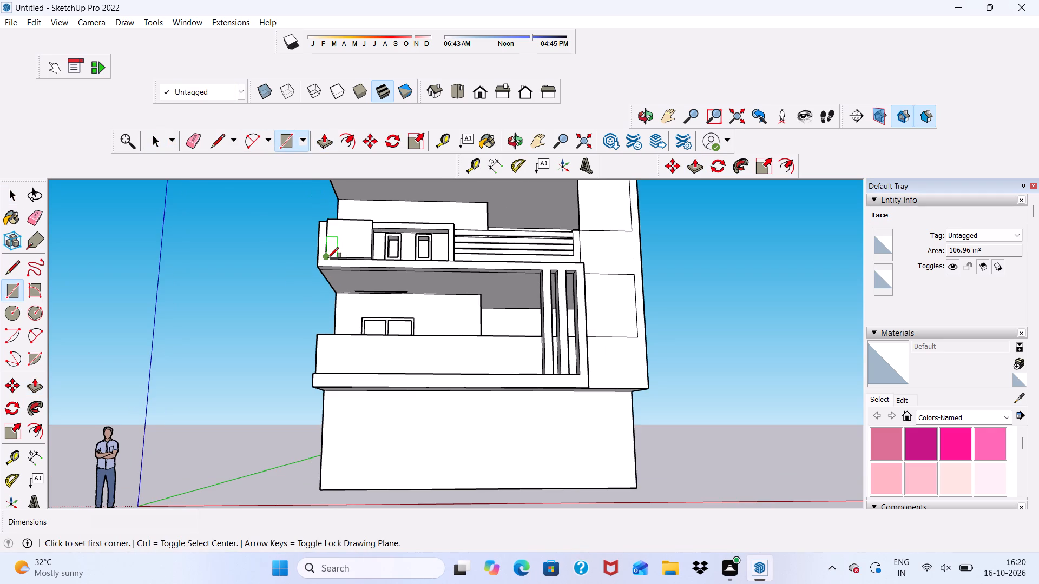
scroll(345, 263, up, 4)
scroll(346, 264, down, 1)
middle_drag(353, 273, 363, 364)
scroll(353, 436, up, 5)
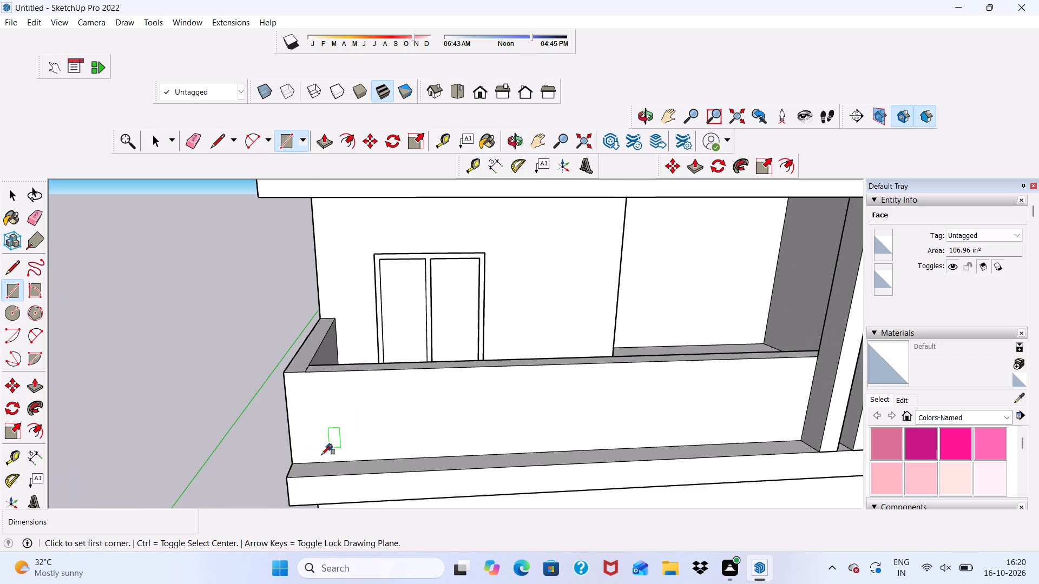
scroll(321, 455, up, 6)
click(282, 467)
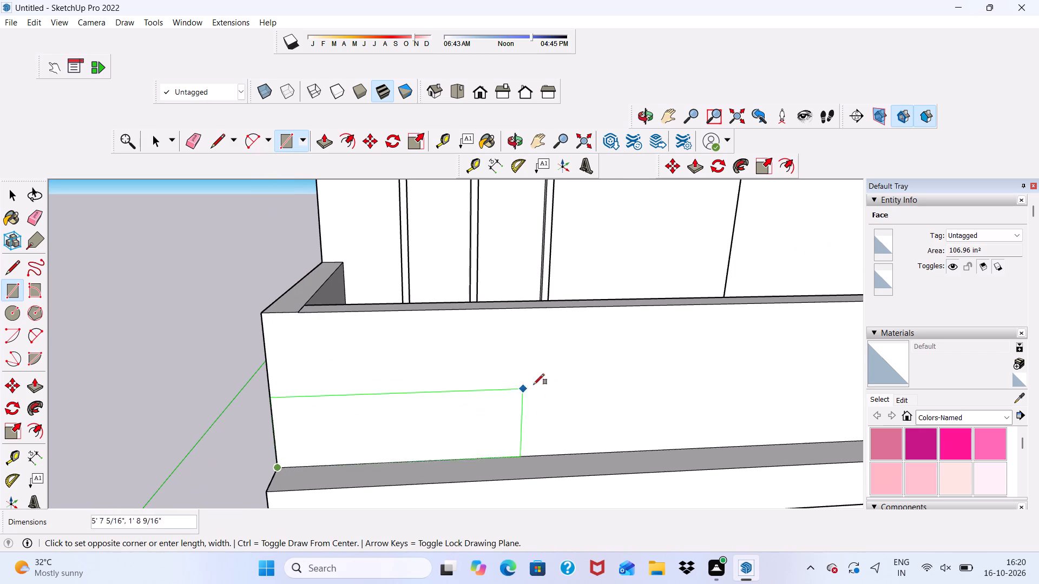
click(539, 308)
scroll(431, 410, down, 3)
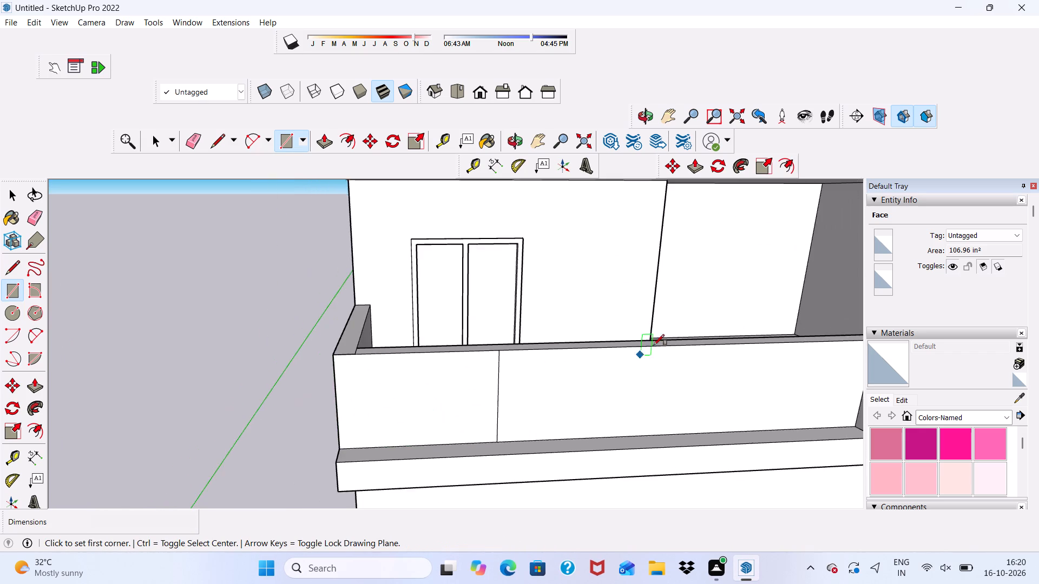
scroll(654, 345, down, 3)
middle_drag(577, 368, 583, 326)
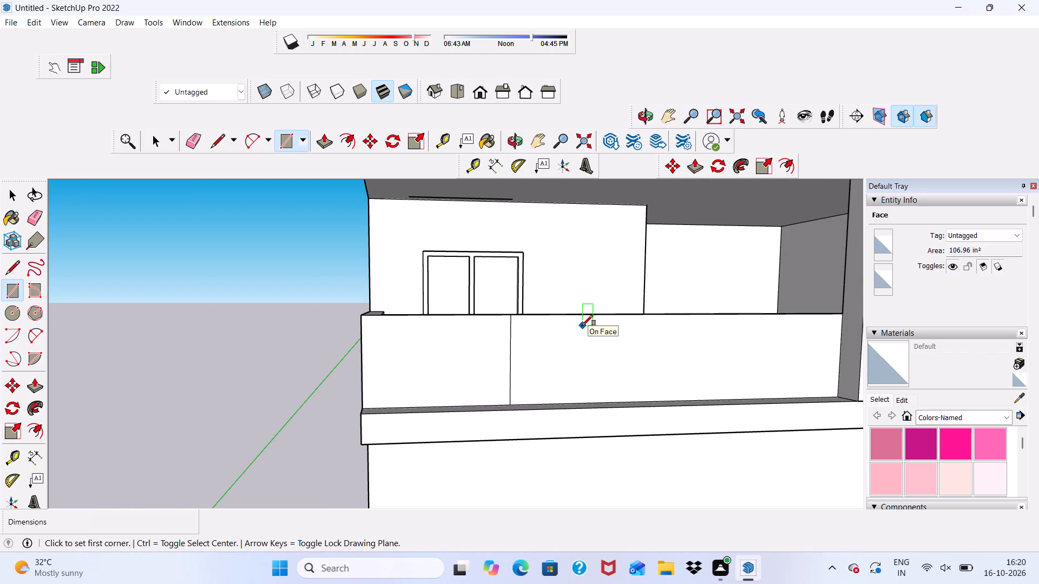
key(space)
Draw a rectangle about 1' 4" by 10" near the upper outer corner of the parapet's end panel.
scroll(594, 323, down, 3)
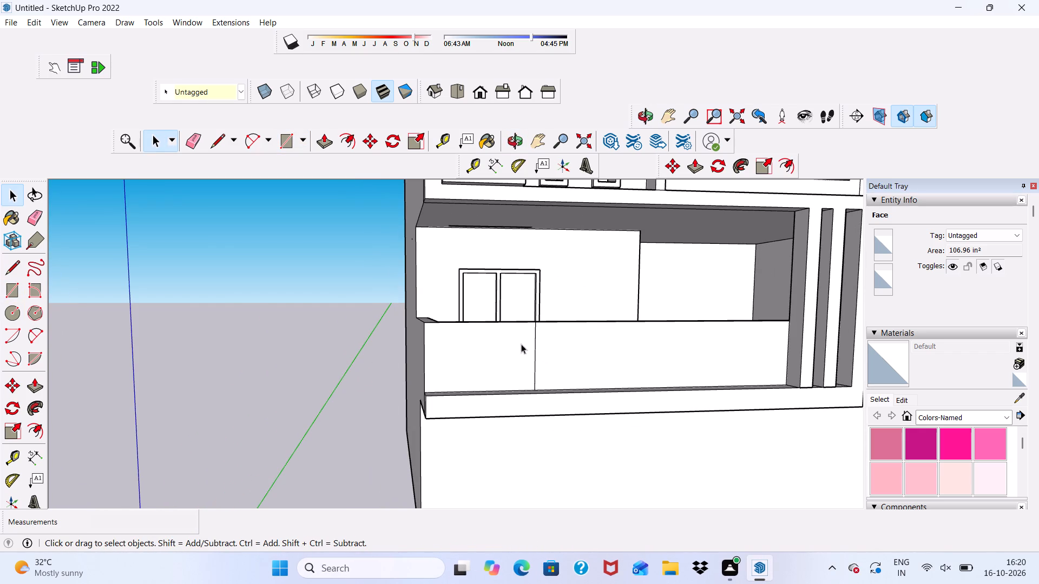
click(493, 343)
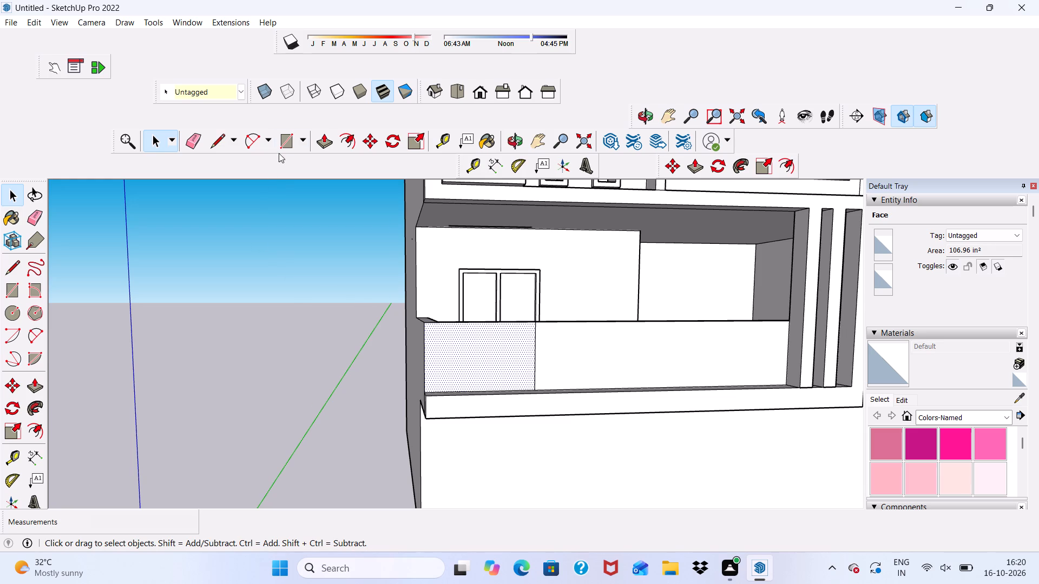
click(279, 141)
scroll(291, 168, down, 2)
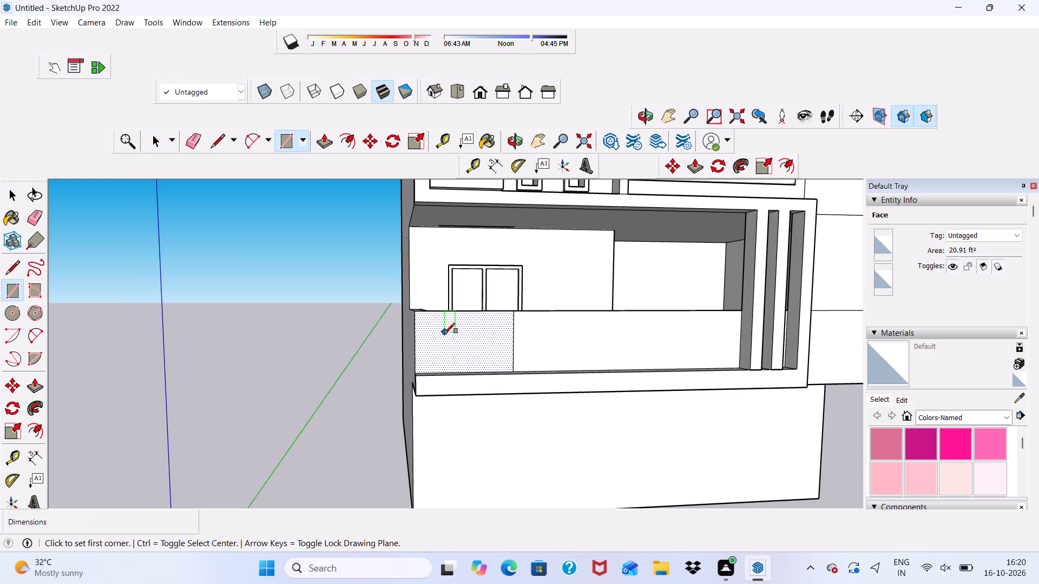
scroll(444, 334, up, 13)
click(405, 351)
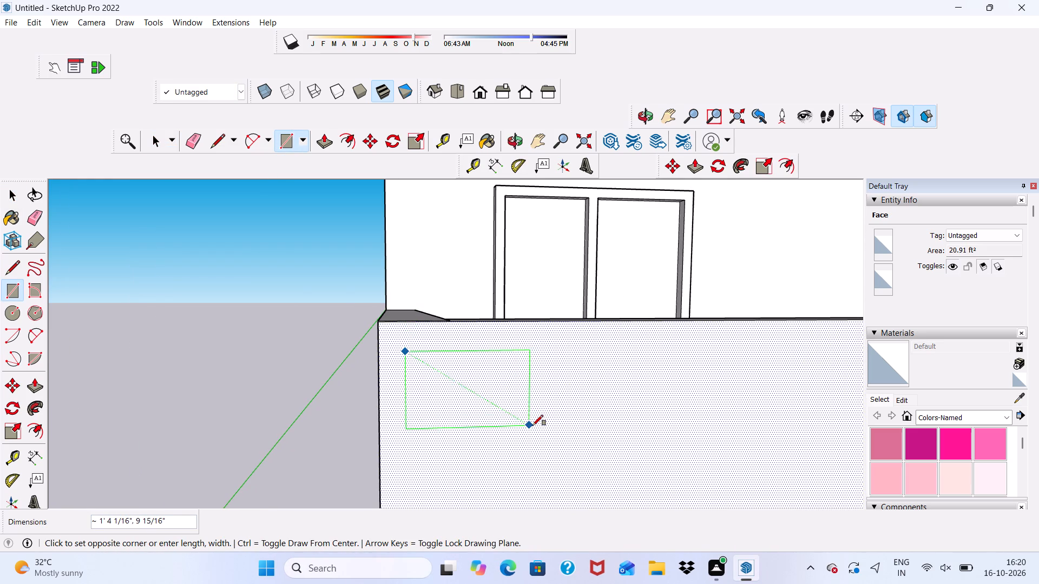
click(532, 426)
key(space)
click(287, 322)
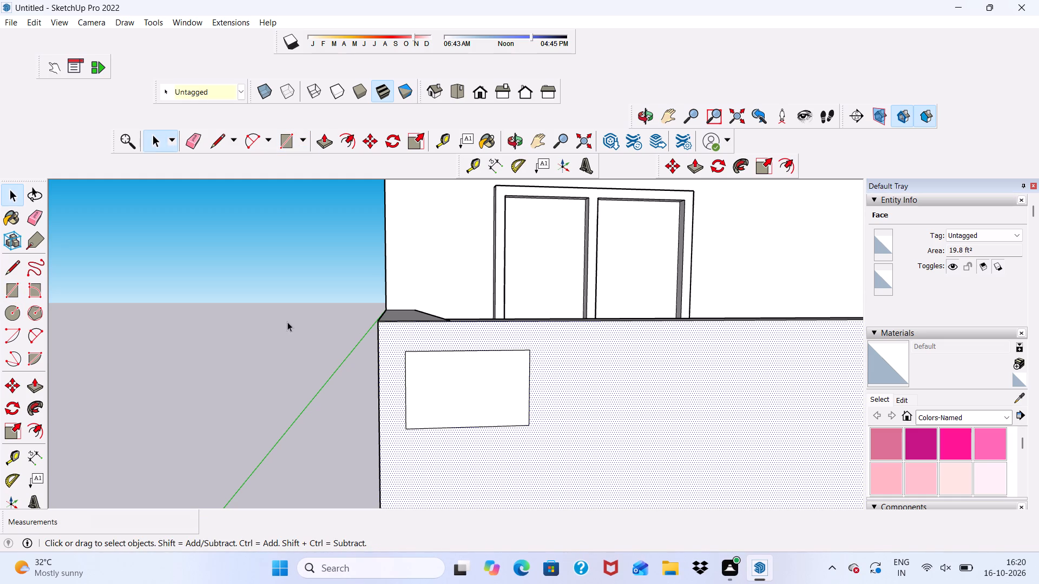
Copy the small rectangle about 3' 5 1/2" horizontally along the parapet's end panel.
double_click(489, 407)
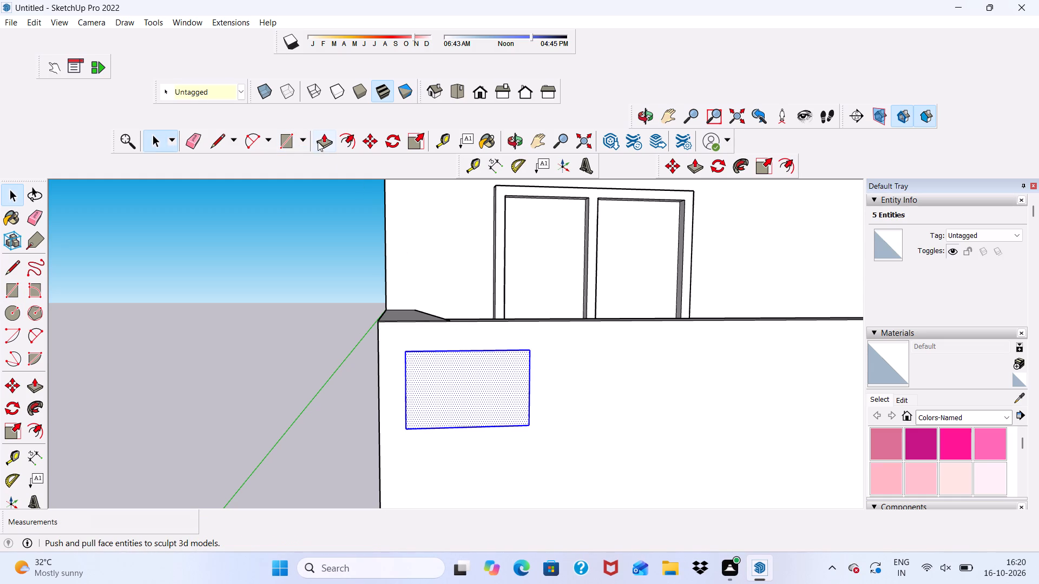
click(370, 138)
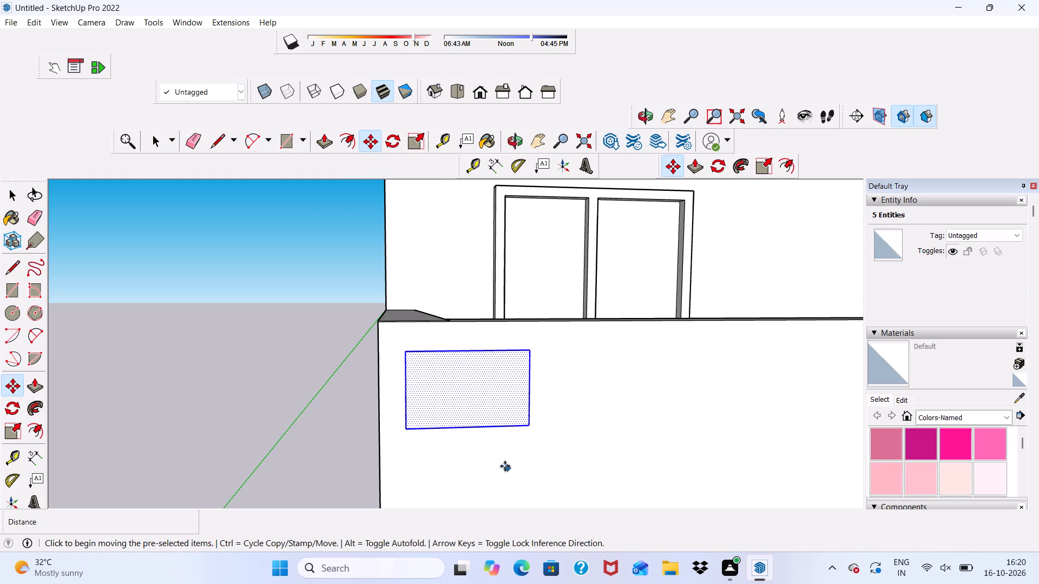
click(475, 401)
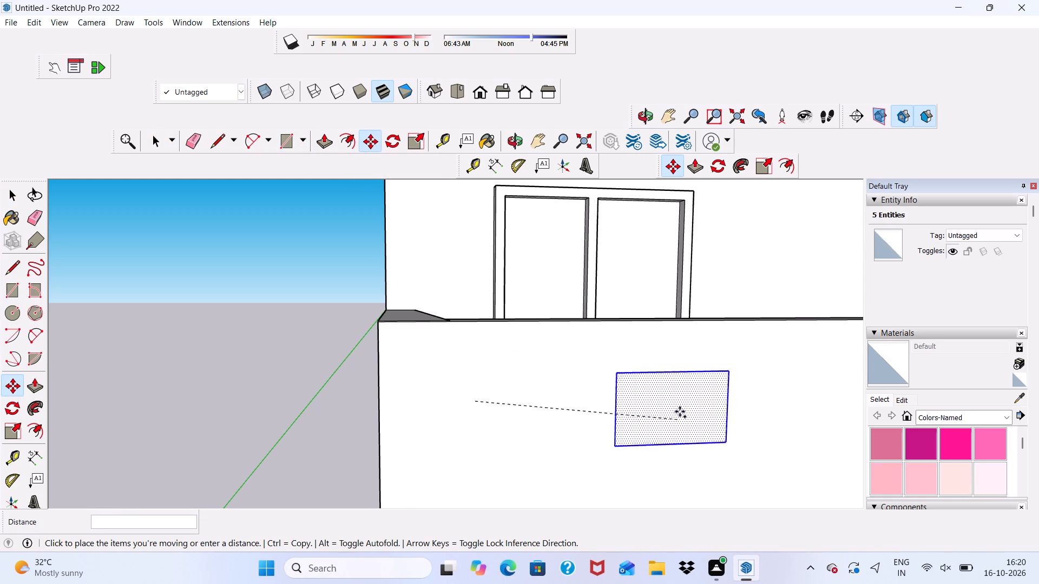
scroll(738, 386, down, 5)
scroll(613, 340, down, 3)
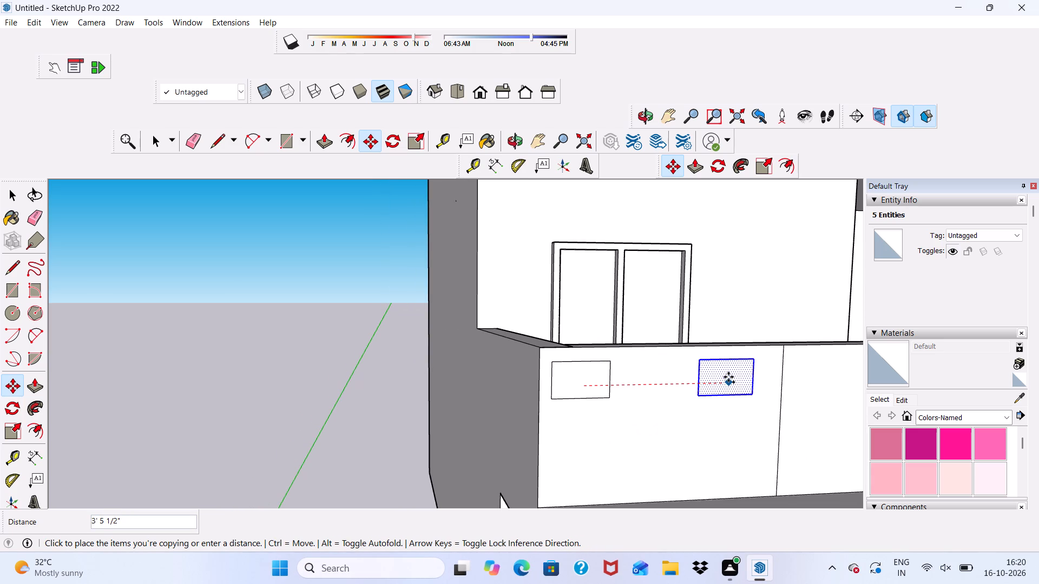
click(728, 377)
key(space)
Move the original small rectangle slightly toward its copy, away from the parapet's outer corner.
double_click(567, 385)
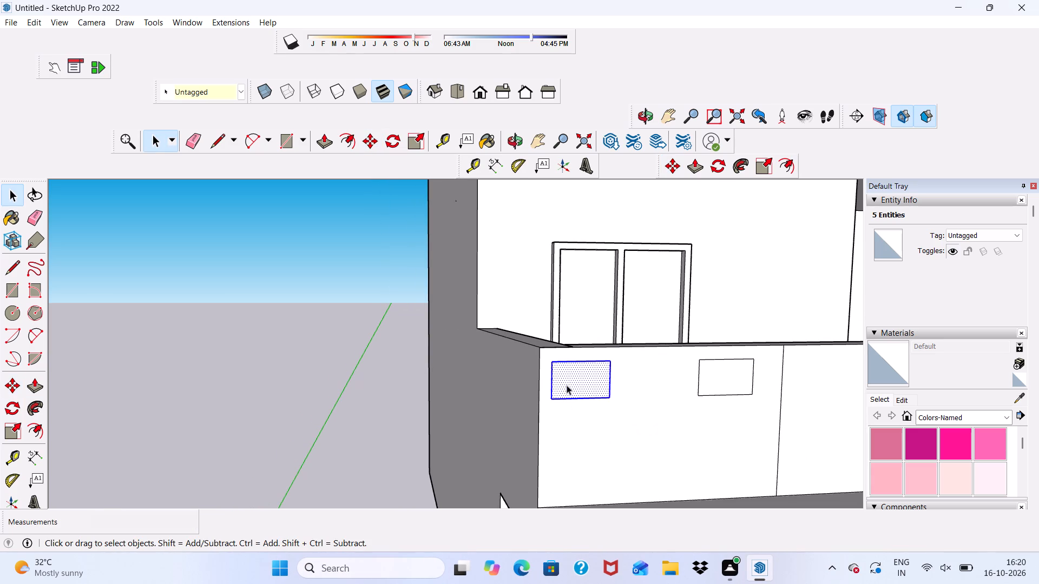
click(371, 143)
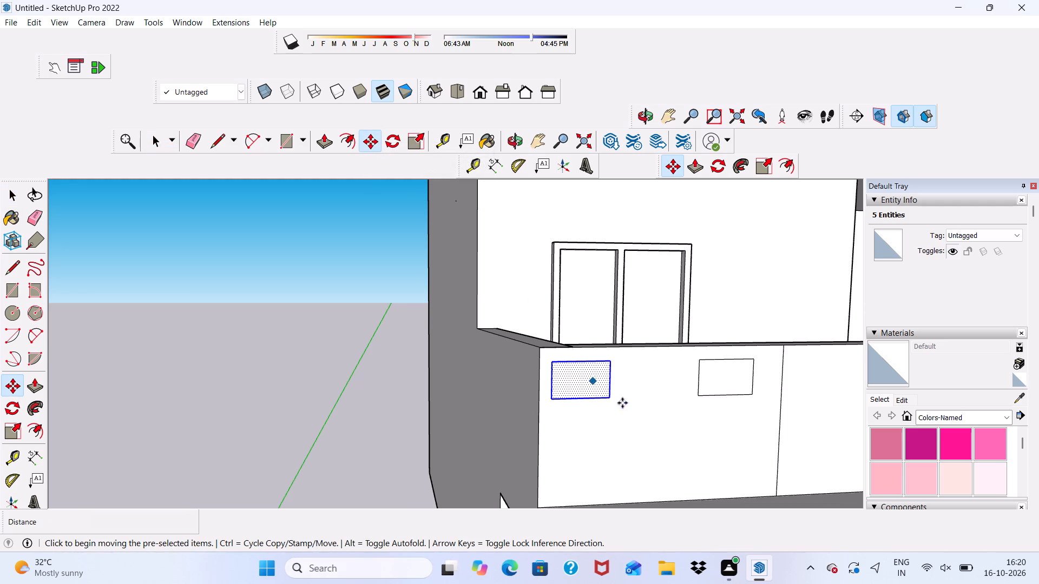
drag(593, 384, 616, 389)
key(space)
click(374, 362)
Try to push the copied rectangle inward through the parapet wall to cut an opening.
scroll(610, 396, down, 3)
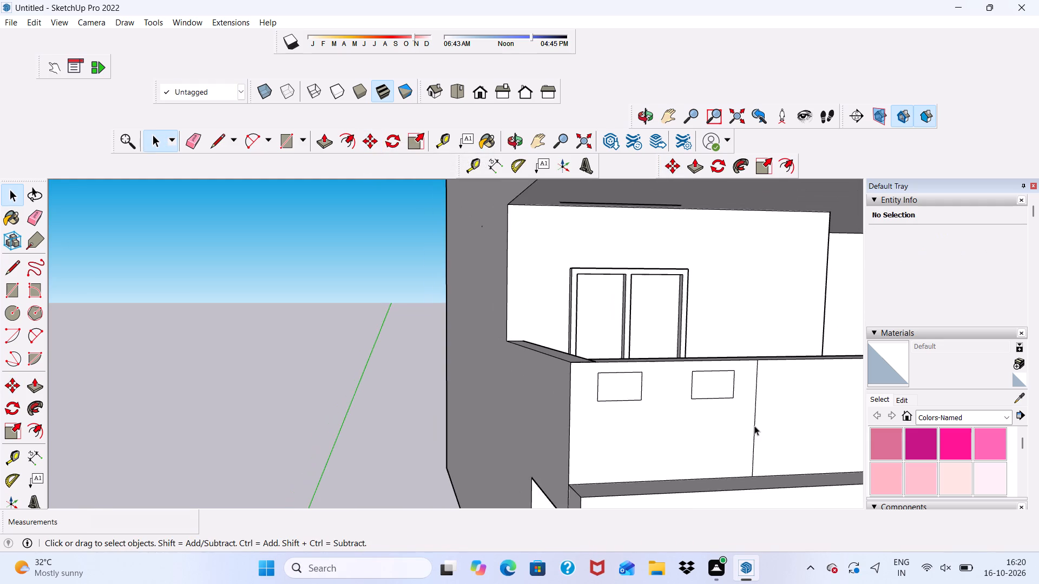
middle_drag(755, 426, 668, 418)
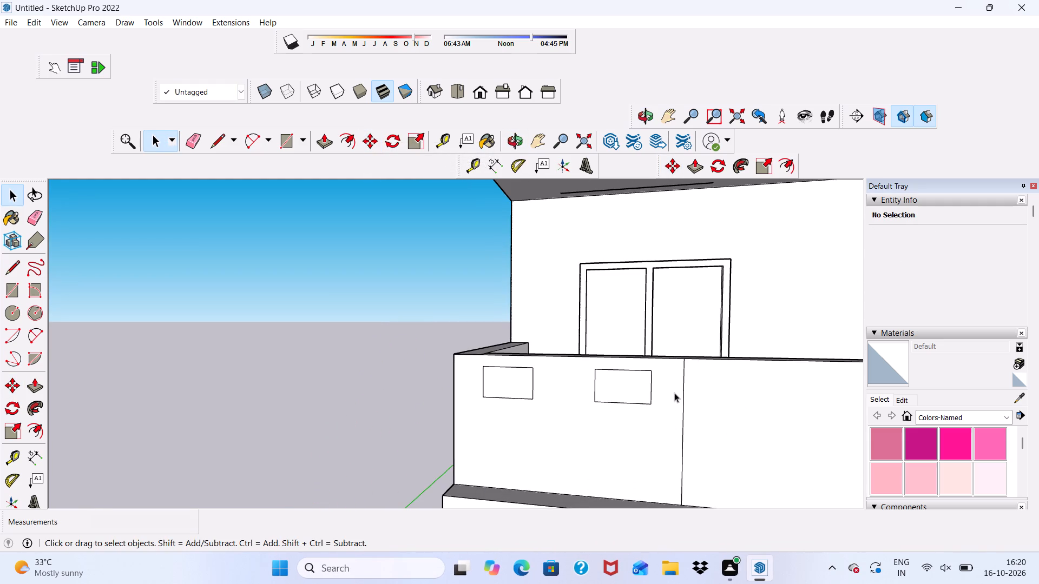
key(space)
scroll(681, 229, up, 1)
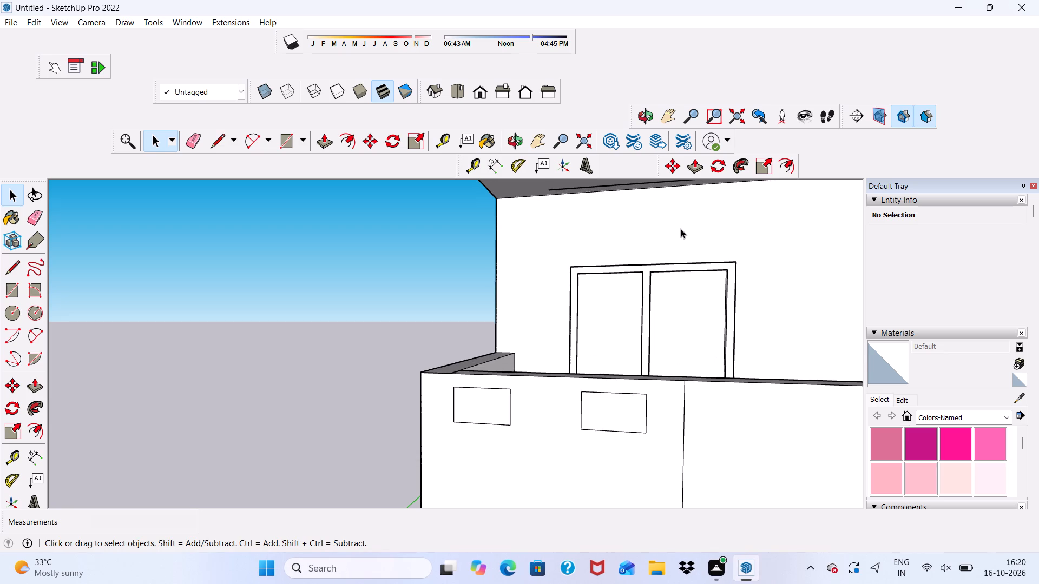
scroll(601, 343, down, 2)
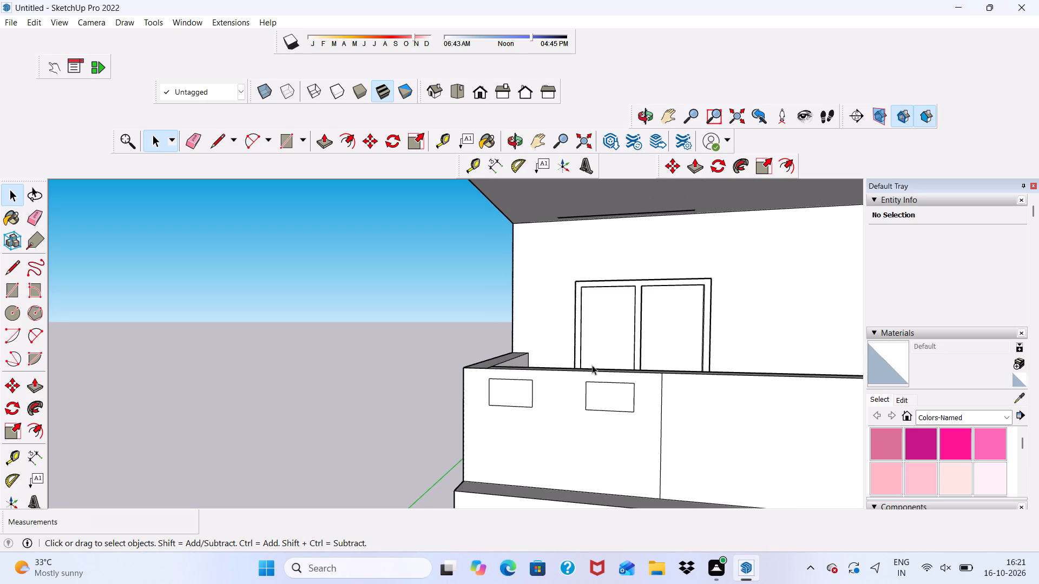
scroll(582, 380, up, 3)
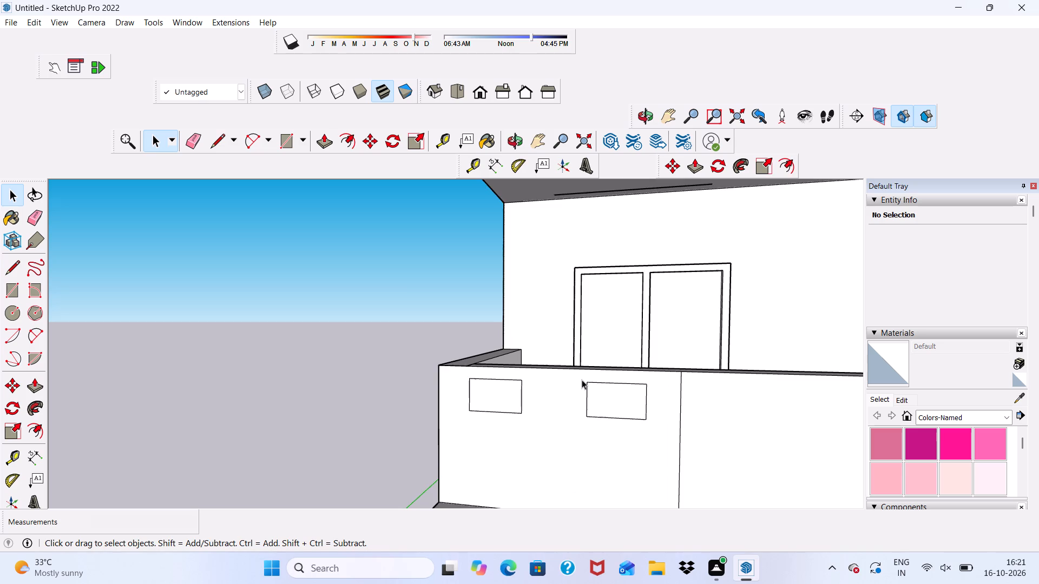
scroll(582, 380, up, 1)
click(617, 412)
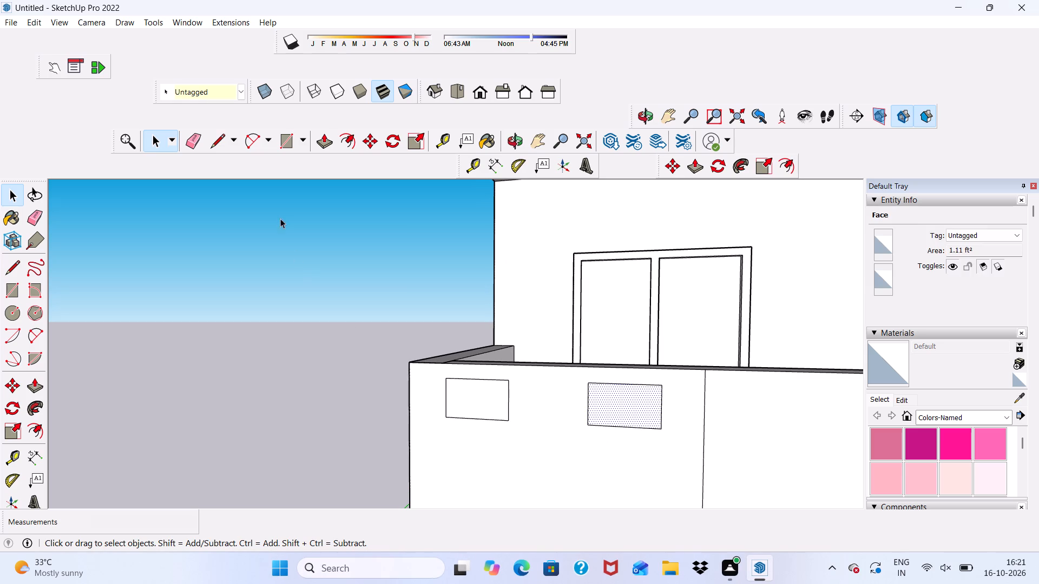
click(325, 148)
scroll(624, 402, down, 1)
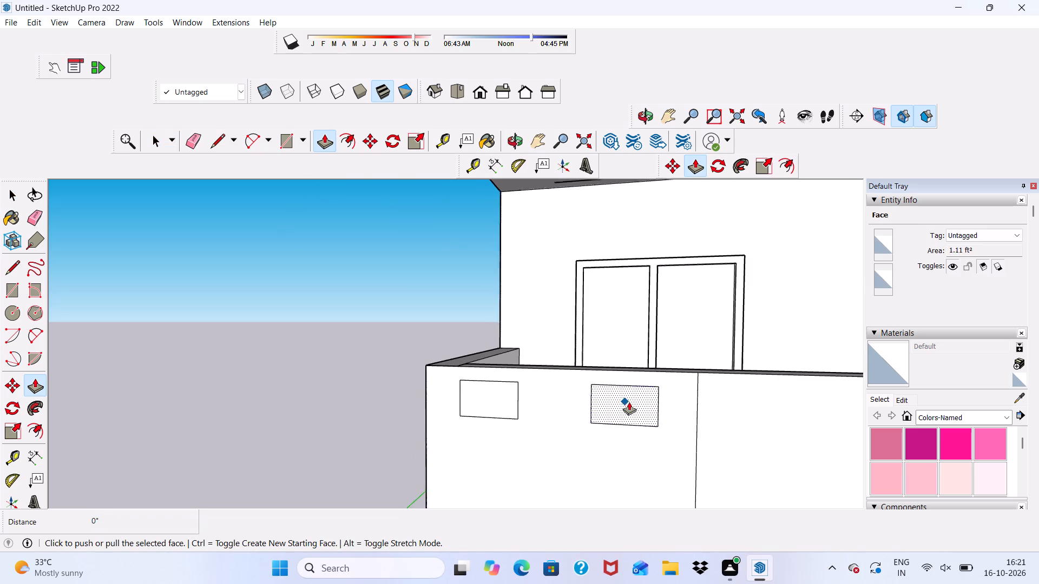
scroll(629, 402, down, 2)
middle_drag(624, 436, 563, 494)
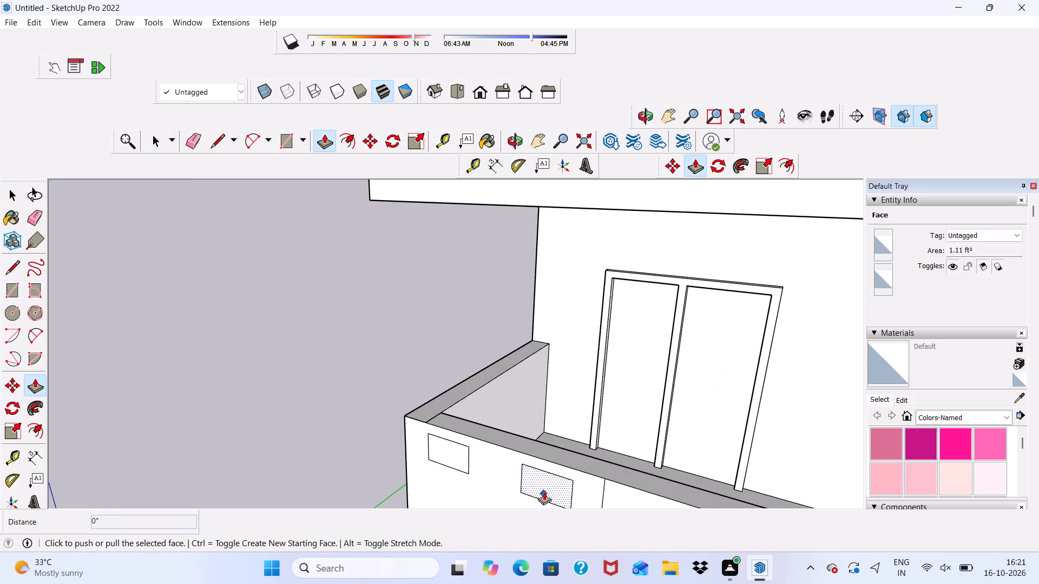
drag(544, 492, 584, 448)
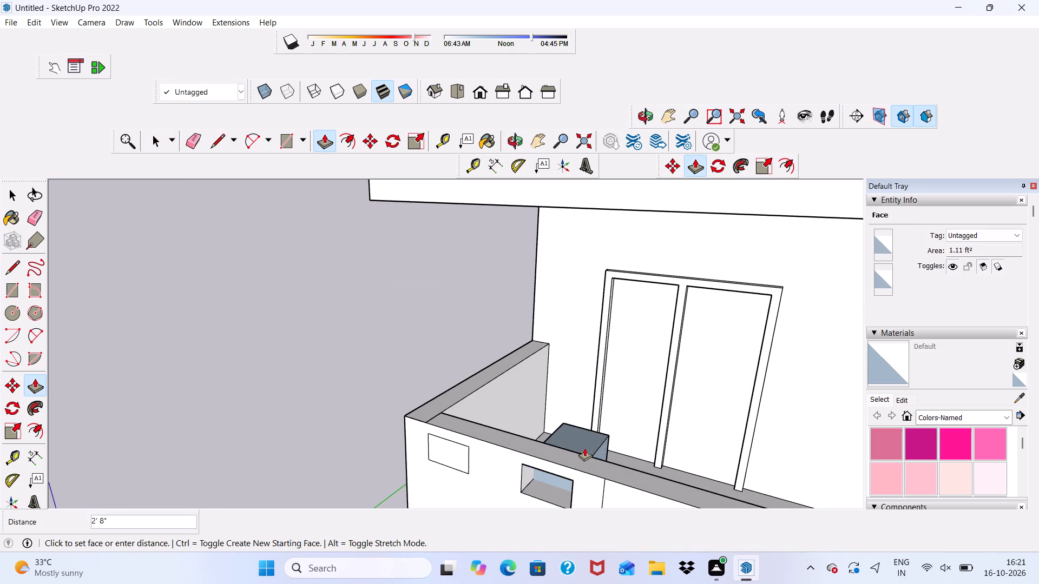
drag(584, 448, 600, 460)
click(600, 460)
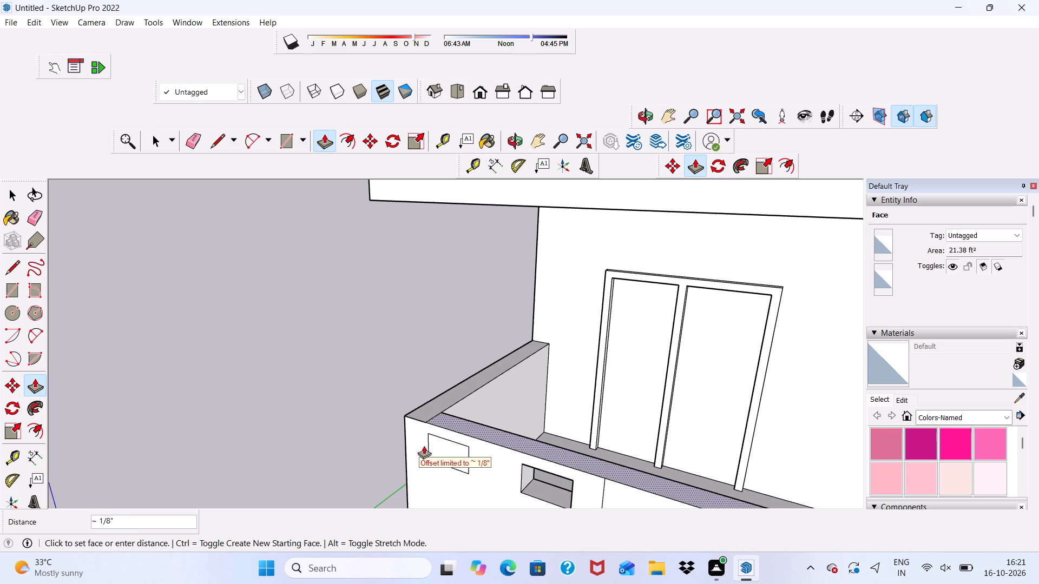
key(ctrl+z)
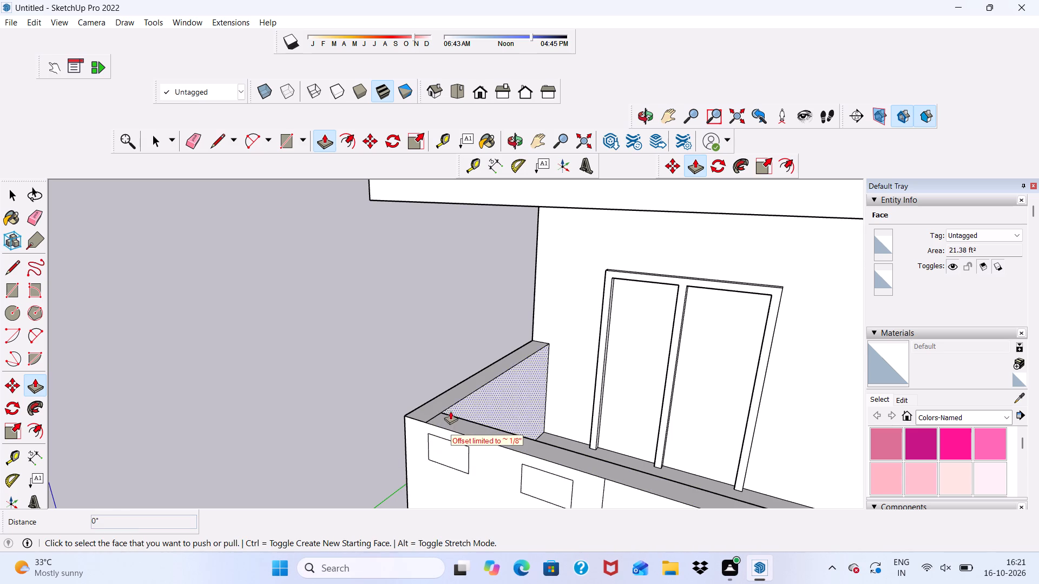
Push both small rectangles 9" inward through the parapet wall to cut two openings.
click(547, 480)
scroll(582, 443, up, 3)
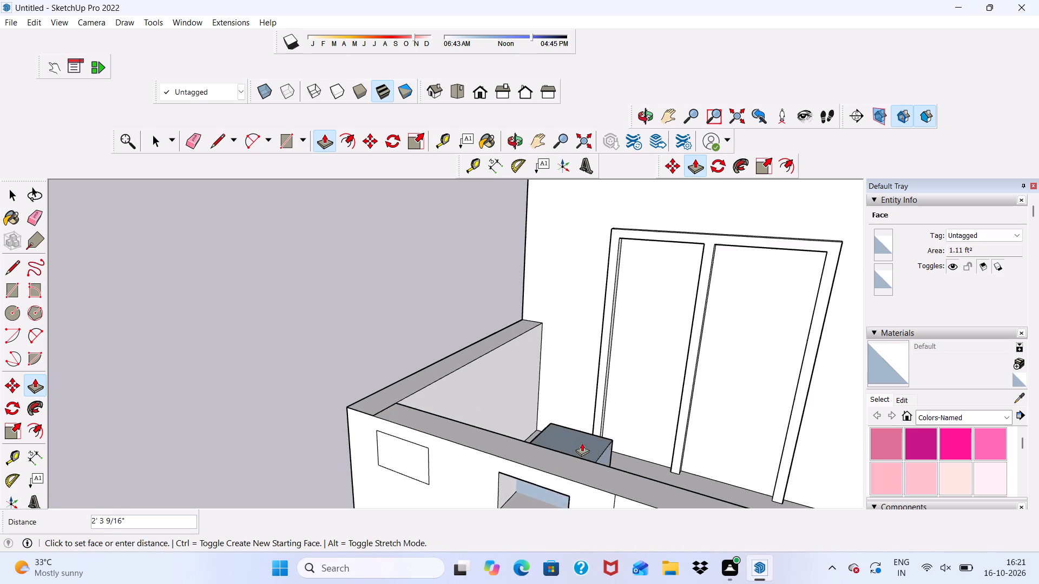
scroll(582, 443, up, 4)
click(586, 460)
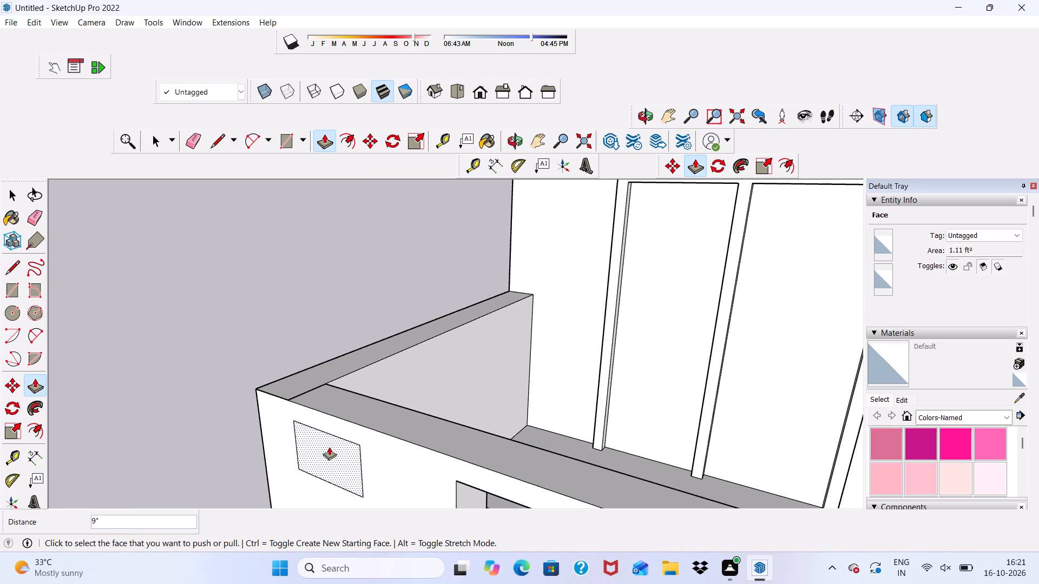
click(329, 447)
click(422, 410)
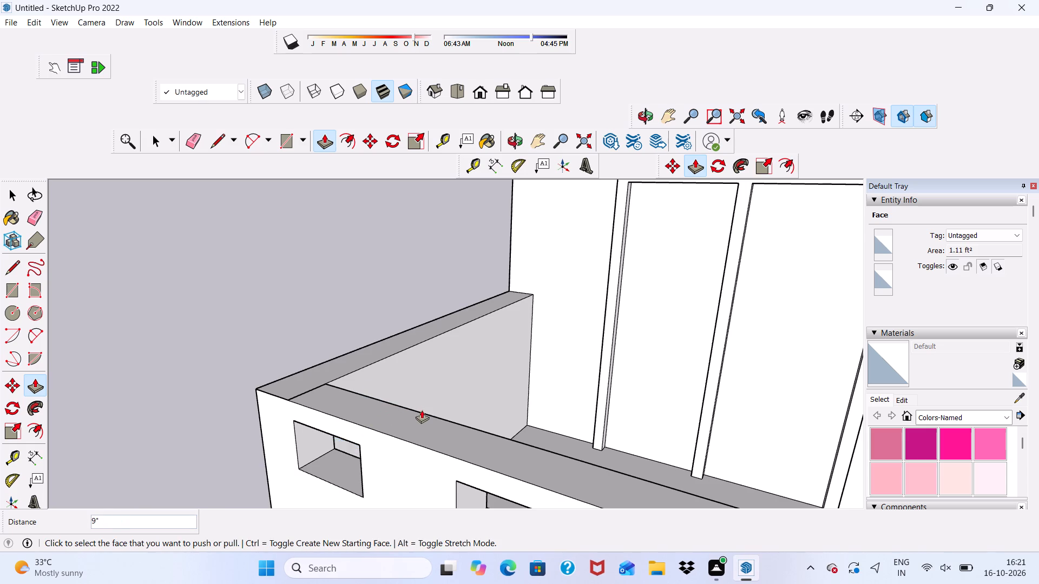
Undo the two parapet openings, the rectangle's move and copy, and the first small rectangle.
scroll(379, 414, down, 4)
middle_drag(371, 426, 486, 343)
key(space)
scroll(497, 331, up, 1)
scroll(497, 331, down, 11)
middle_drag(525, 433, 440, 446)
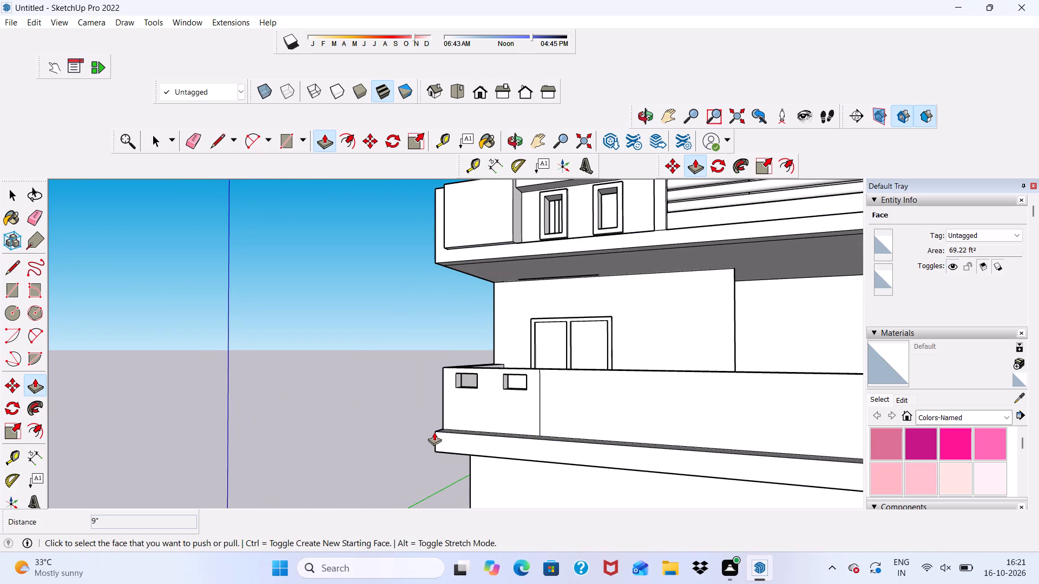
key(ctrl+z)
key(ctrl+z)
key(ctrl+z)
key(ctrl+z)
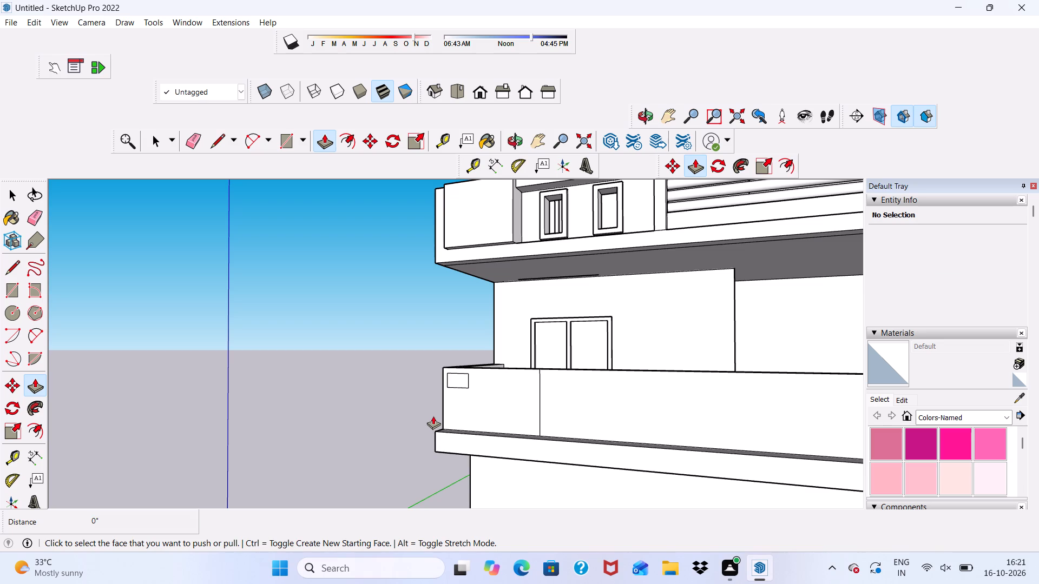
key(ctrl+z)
Push/pull the parapet's end panel 1' outward as a new face, flush with the ledge below.
key(space)
click(502, 403)
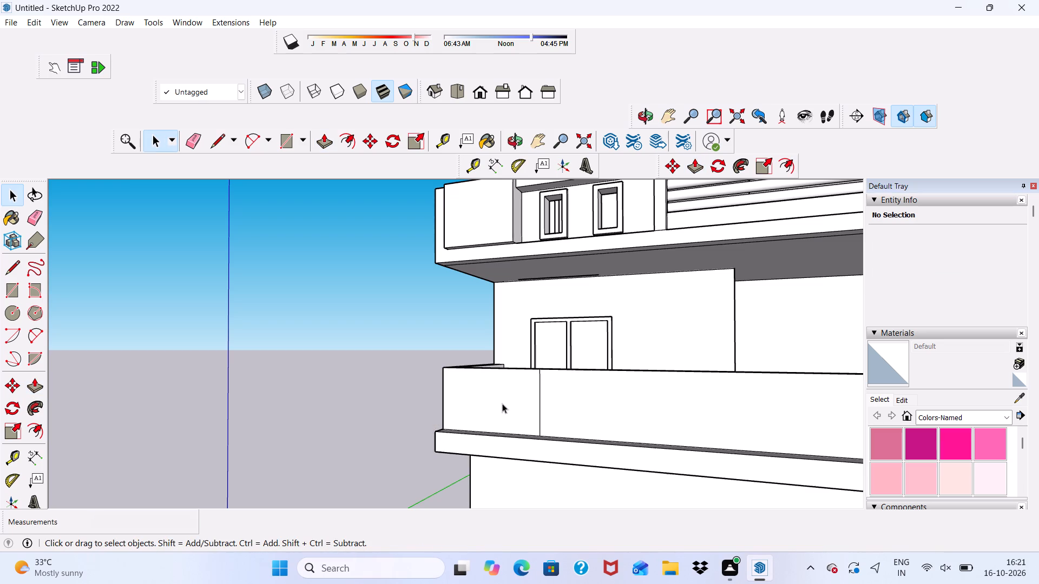
click(322, 140)
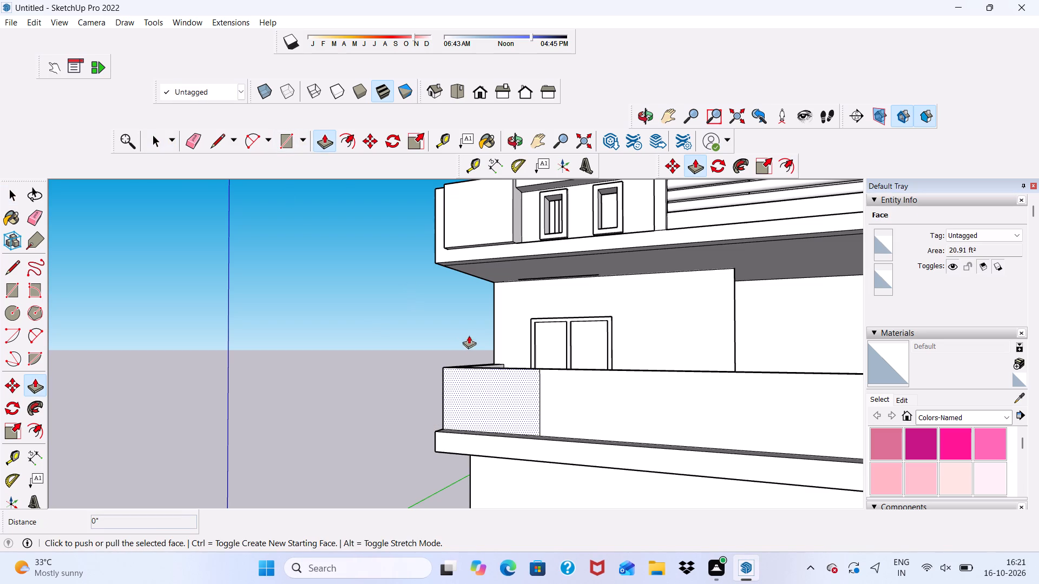
click(482, 382)
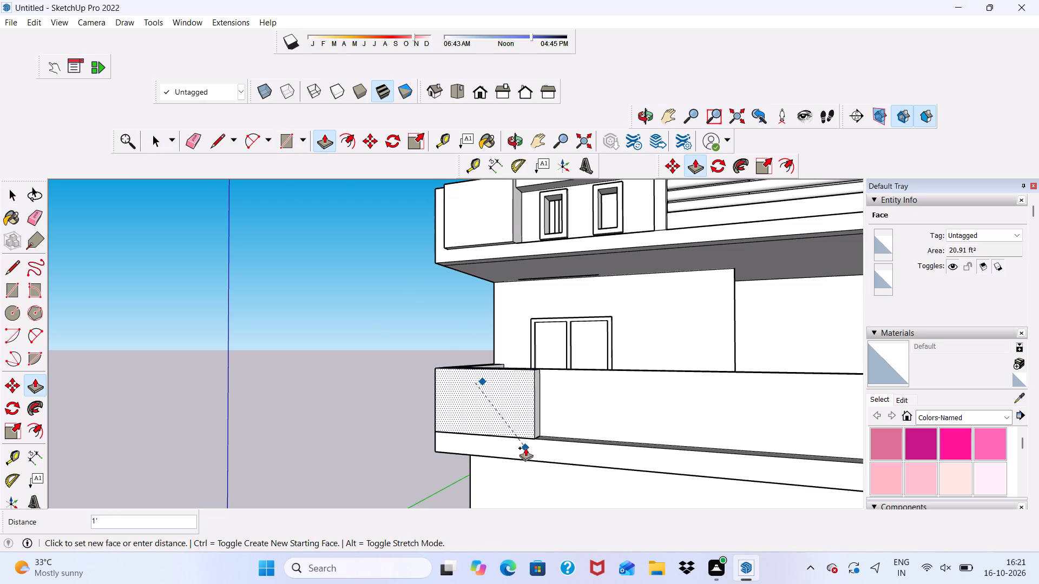
click(525, 448)
Erase the seam edge on top between the projecting end block and the front parapet wall.
scroll(505, 354, down, 3)
middle_drag(505, 356, 492, 466)
scroll(440, 327, up, 3)
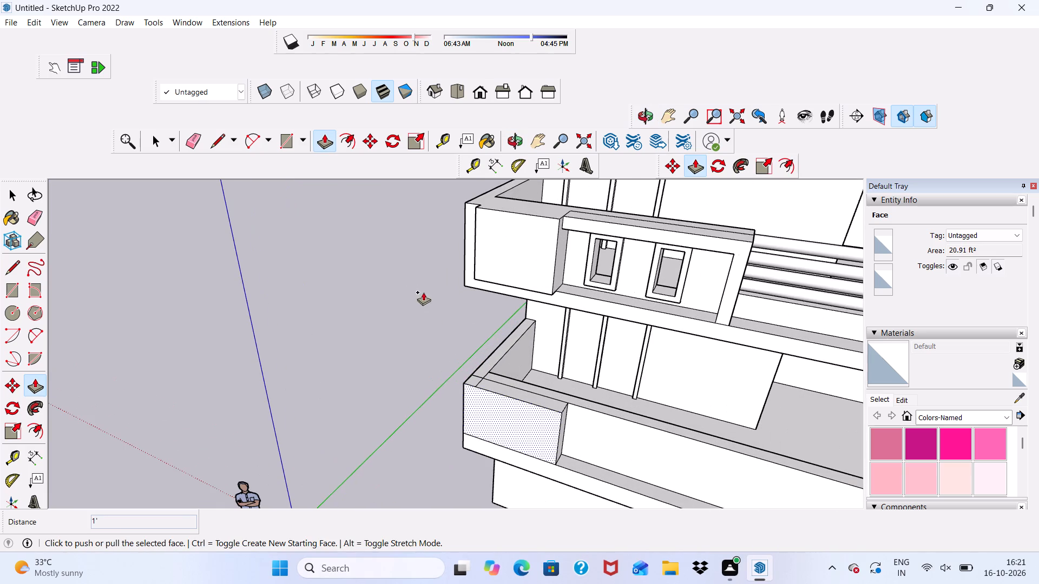
click(189, 138)
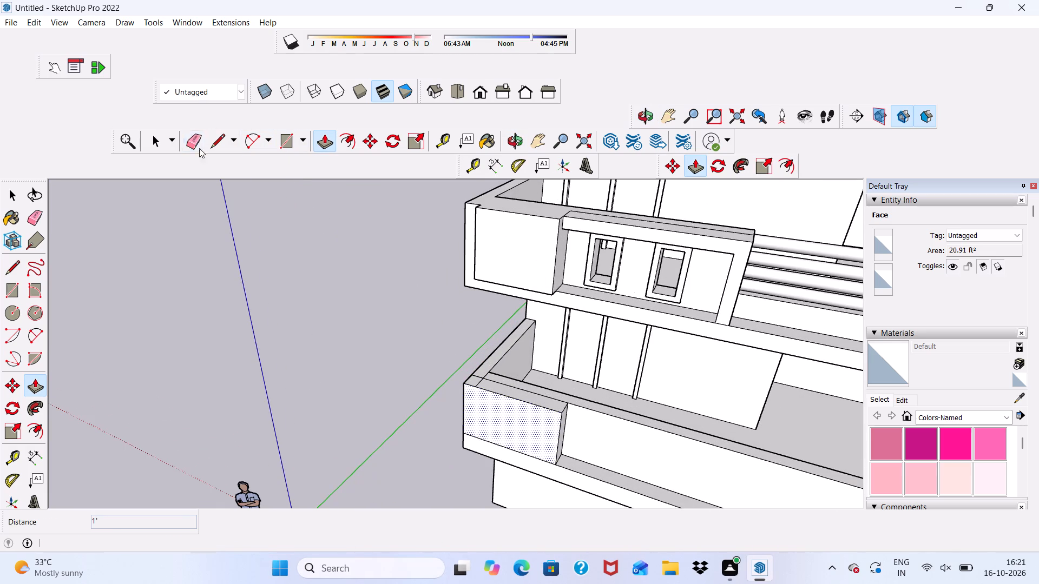
click(542, 393)
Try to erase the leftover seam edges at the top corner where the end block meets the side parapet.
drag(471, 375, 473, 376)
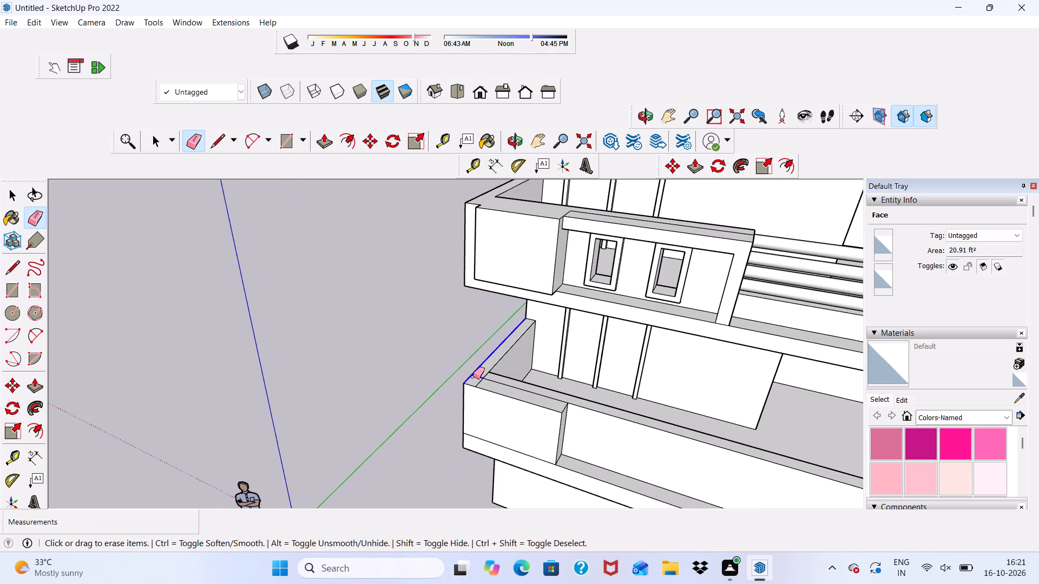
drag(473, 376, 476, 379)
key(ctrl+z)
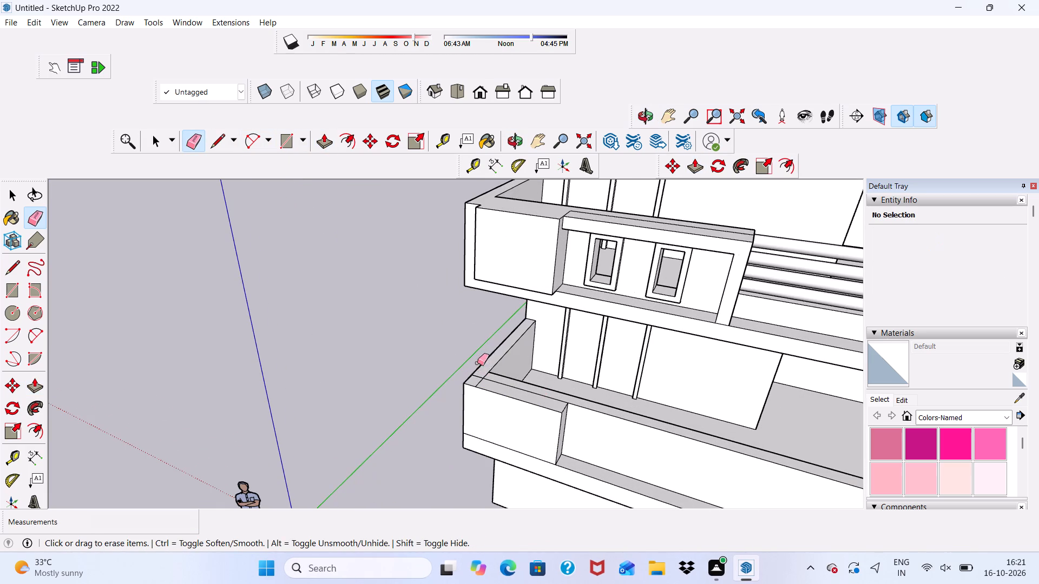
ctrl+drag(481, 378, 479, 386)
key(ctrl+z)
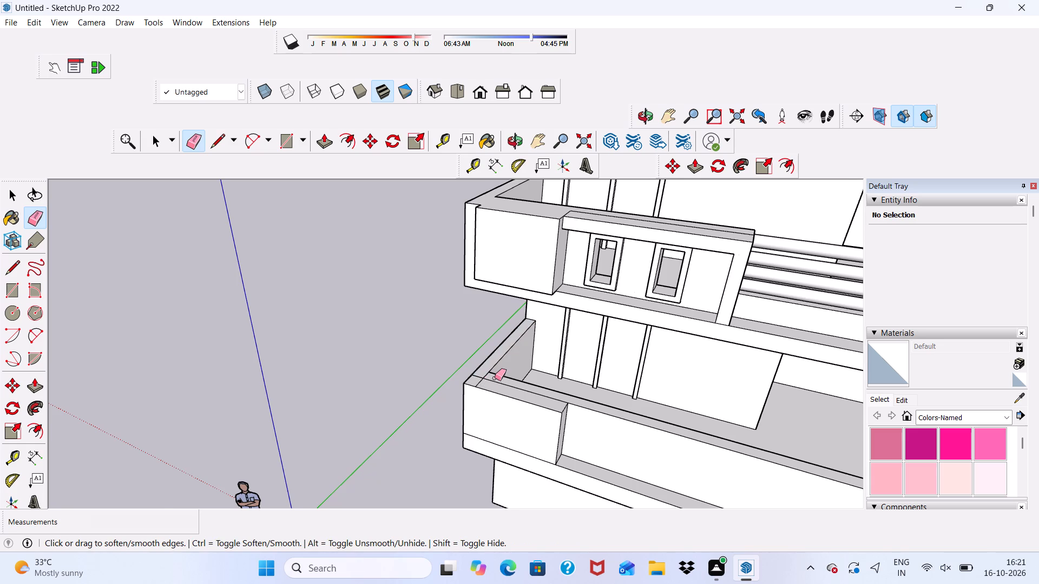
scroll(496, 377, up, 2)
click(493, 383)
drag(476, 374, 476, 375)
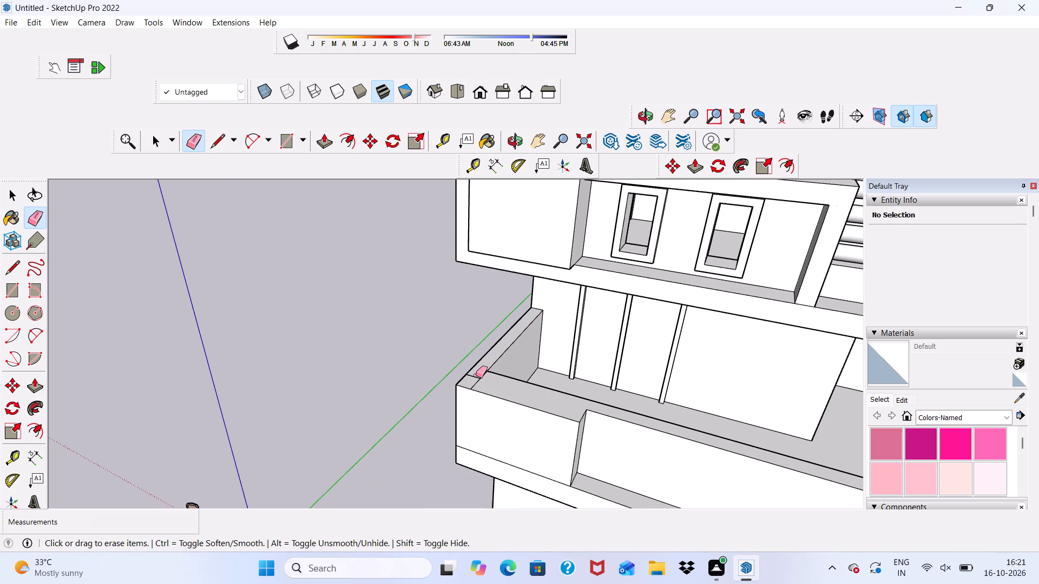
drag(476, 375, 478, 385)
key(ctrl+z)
Erase the seam edge separating the parapet's corner piece from the front parapet's top face.
ctrl+scroll(483, 371, up, 5)
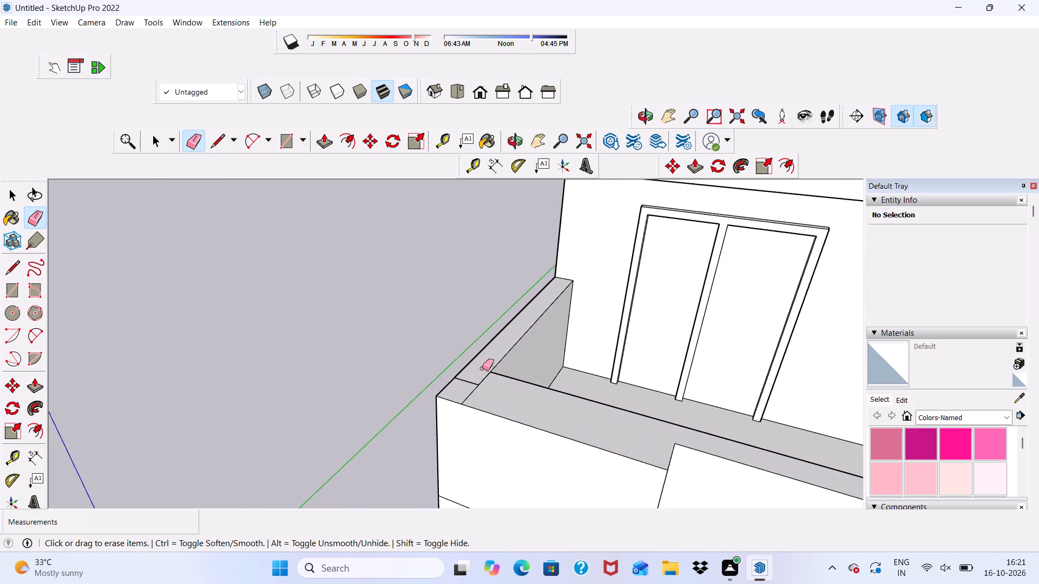
ctrl+scroll(482, 368, up, 20)
ctrl+scroll(482, 368, up, 3)
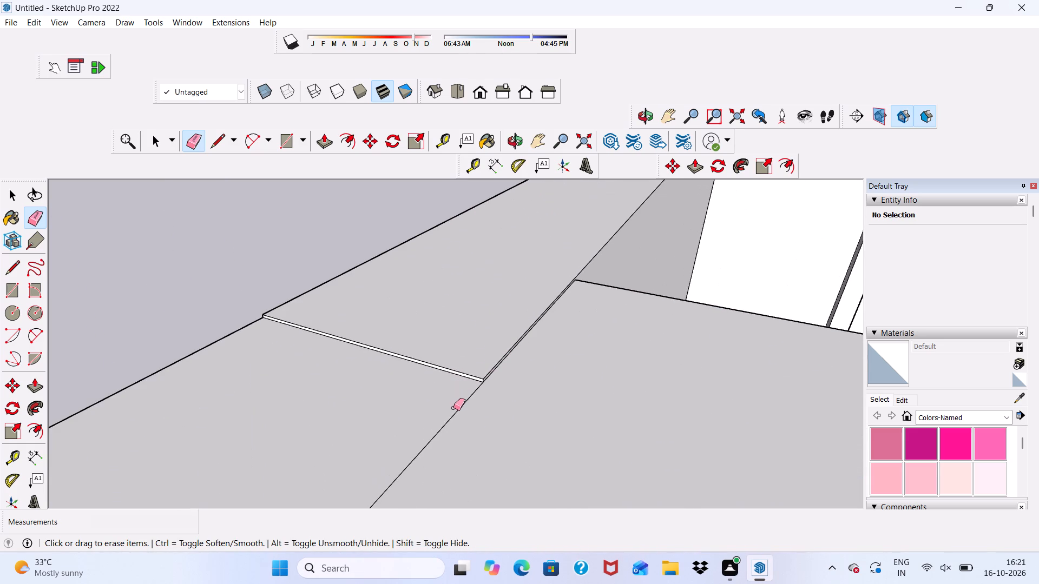
click(453, 408)
key(space)
Push/pull the front parapet's top face up about 1/8", flush with the side parapet's top.
scroll(463, 376, up, 2)
scroll(453, 369, down, 9)
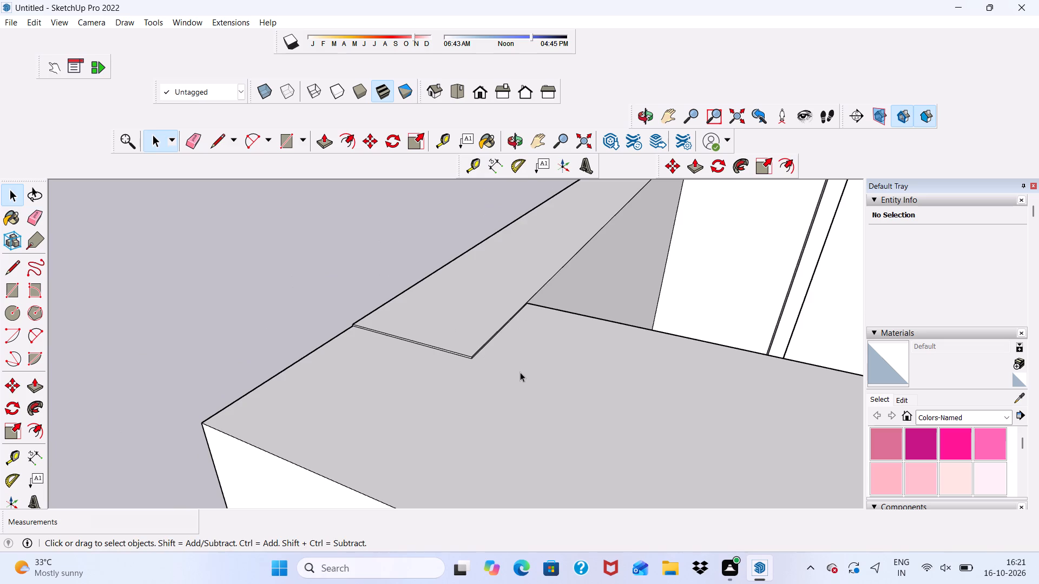
middle_drag(528, 374, 488, 368)
click(399, 394)
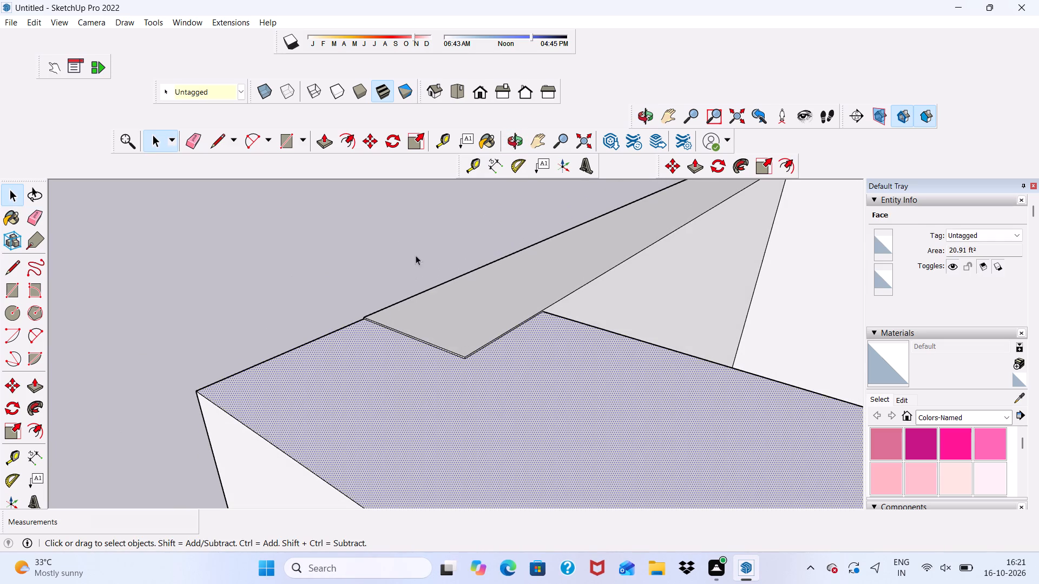
scroll(430, 202, down, 8)
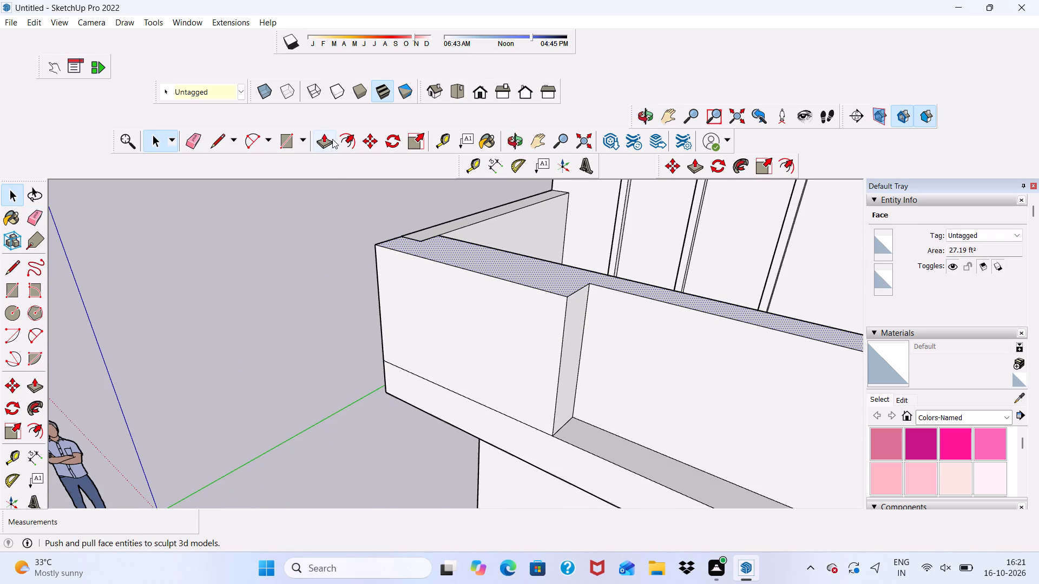
click(332, 139)
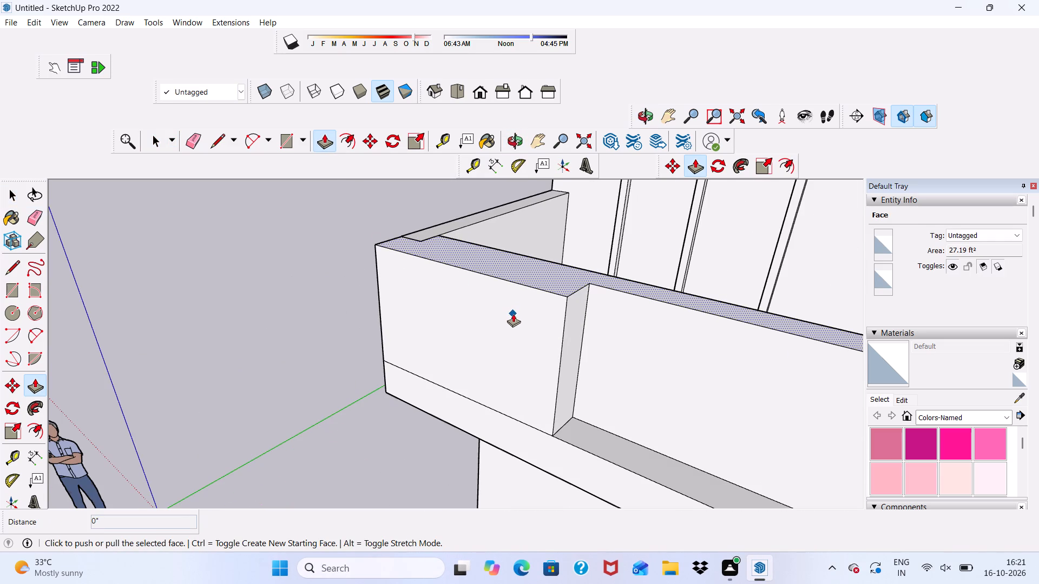
click(517, 264)
scroll(418, 208, down, 1)
middle_drag(418, 208, 749, 447)
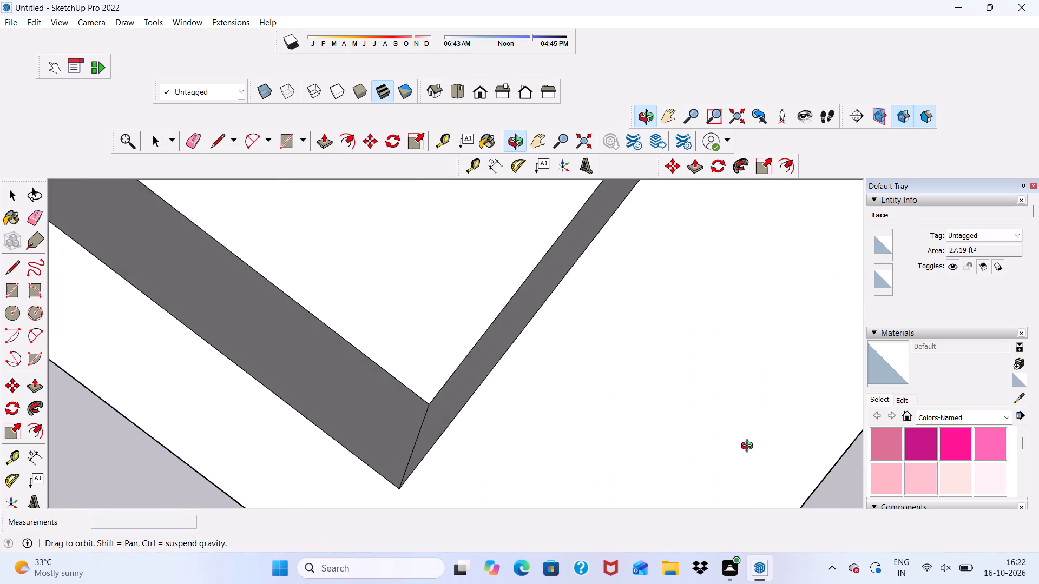
middle_drag(749, 447, 752, 447)
scroll(666, 364, down, 13)
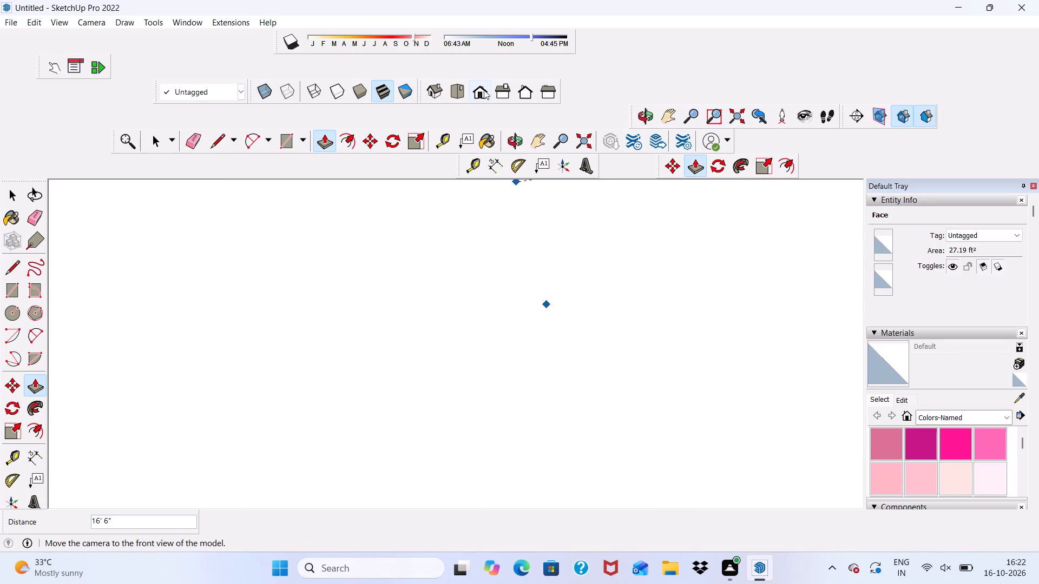
click(484, 88)
scroll(559, 327, down, 8)
middle_drag(503, 294, 770, 391)
scroll(515, 293, up, 11)
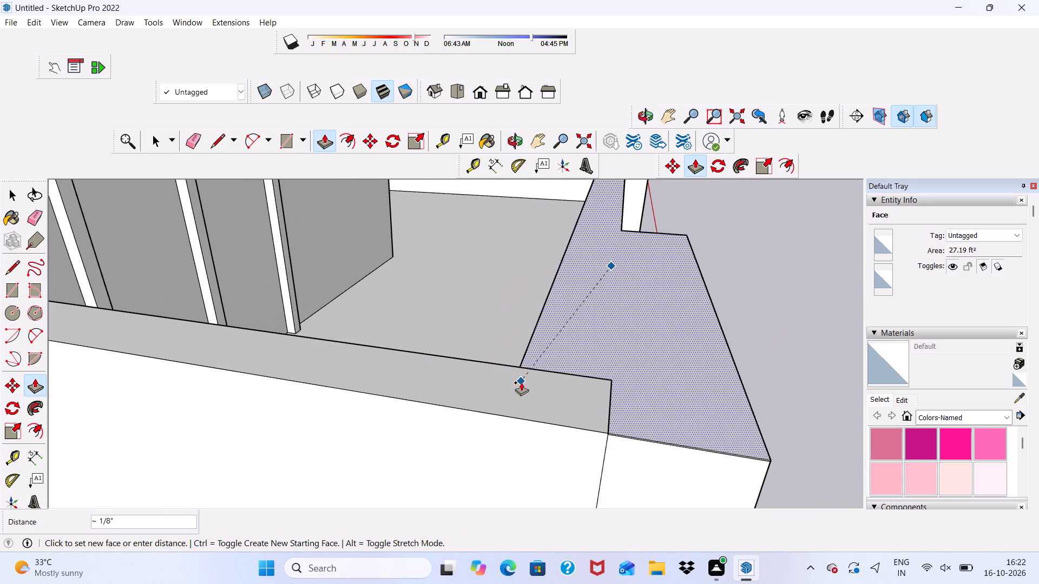
click(523, 388)
Erase the remaining seam edges at the corner where the front and side parapet tops meet.
scroll(528, 377, down, 1)
middle_drag(644, 400, 383, 345)
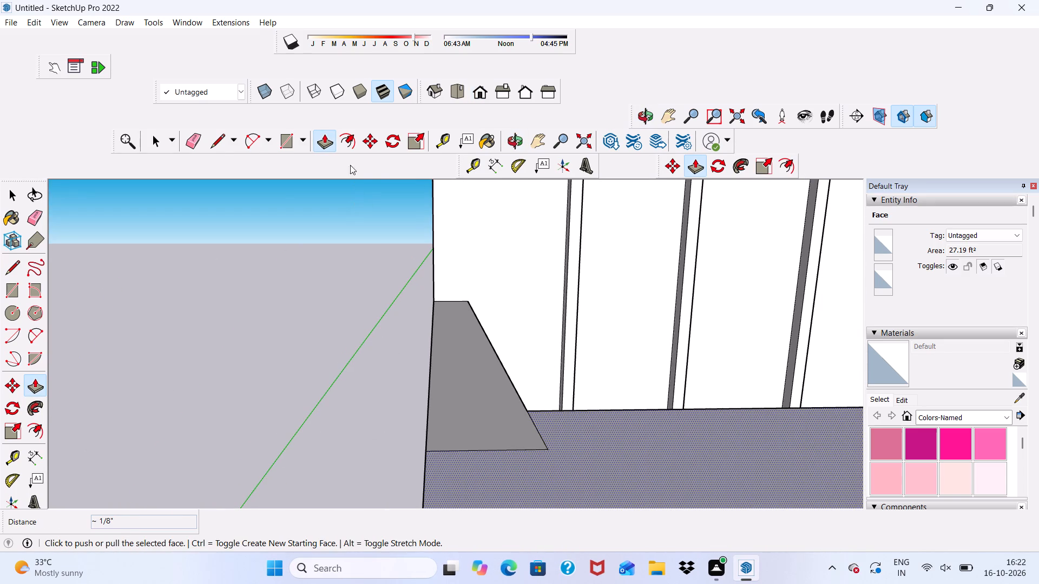
click(190, 138)
drag(488, 449, 497, 448)
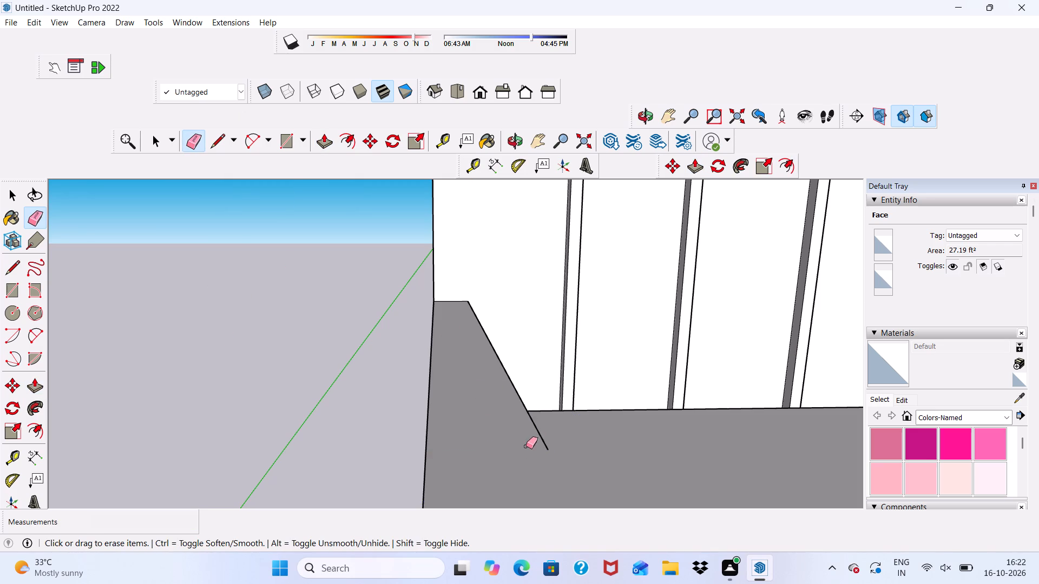
drag(540, 442, 546, 435)
scroll(441, 293, down, 10)
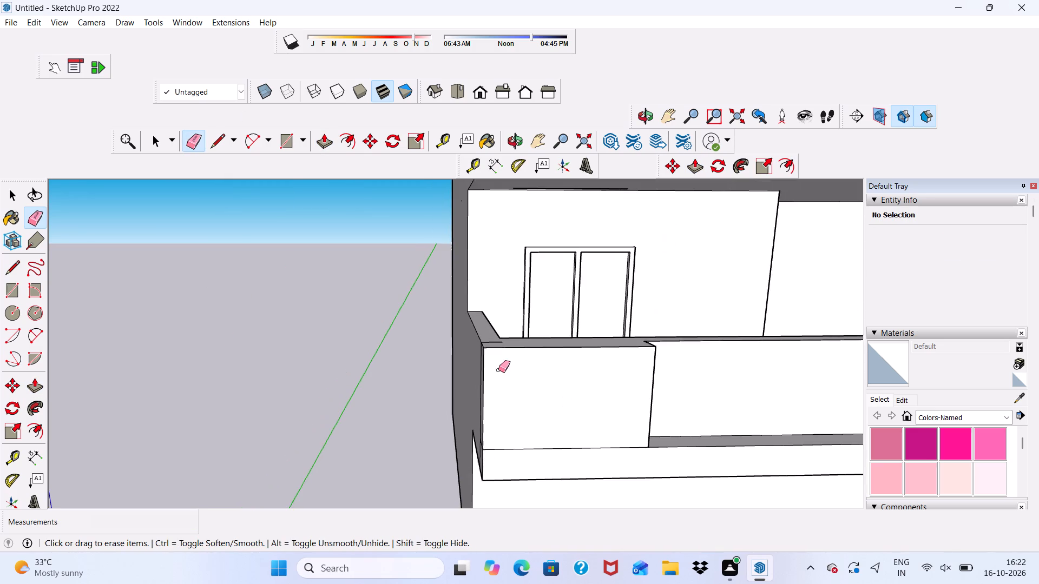
middle_drag(498, 370, 497, 466)
scroll(491, 430, up, 5)
drag(487, 417, 487, 434)
click(487, 434)
scroll(487, 426, down, 3)
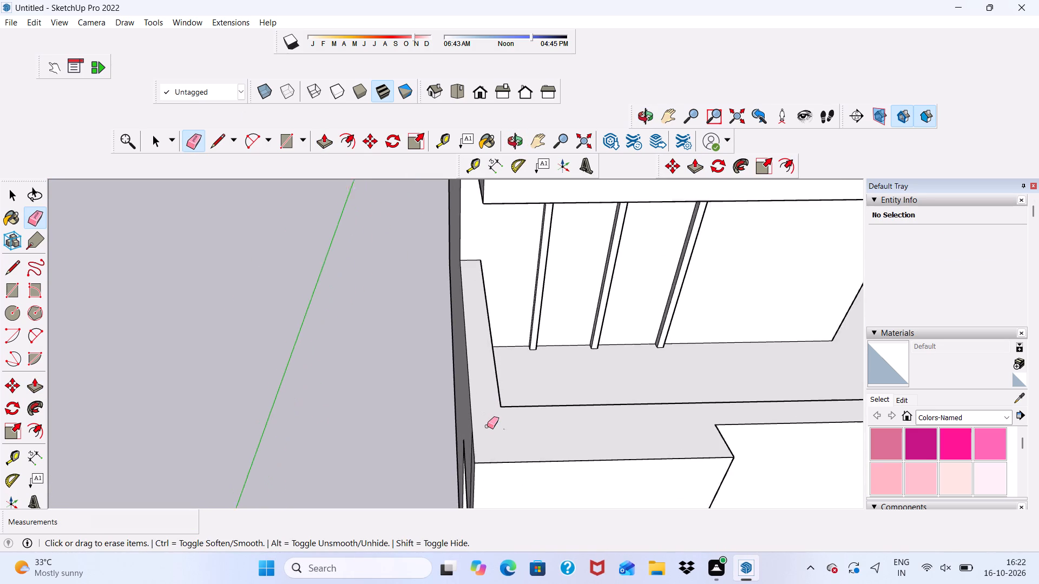
scroll(487, 426, down, 1)
middle_drag(487, 426, 501, 343)
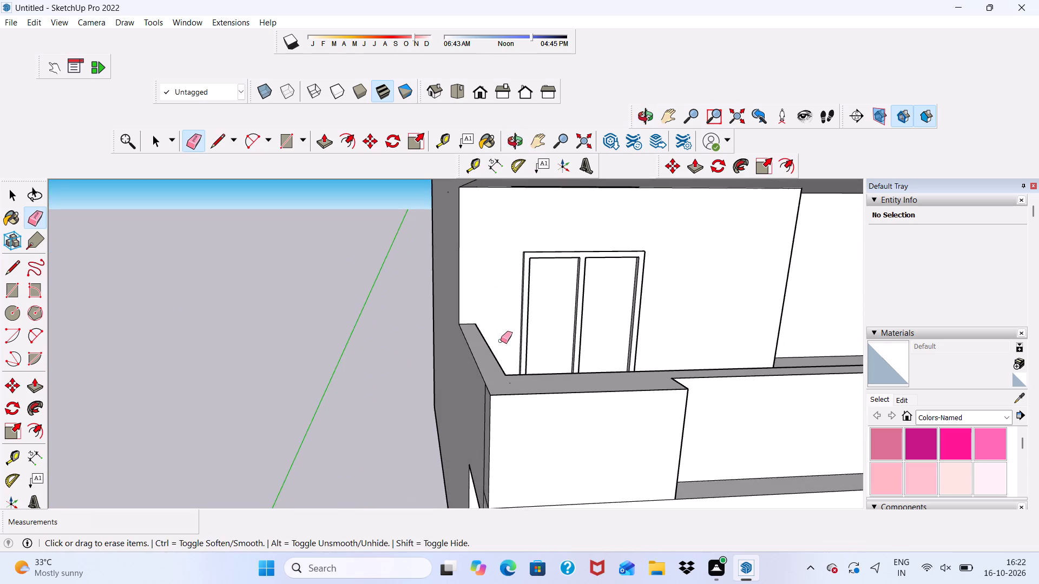
key(space)
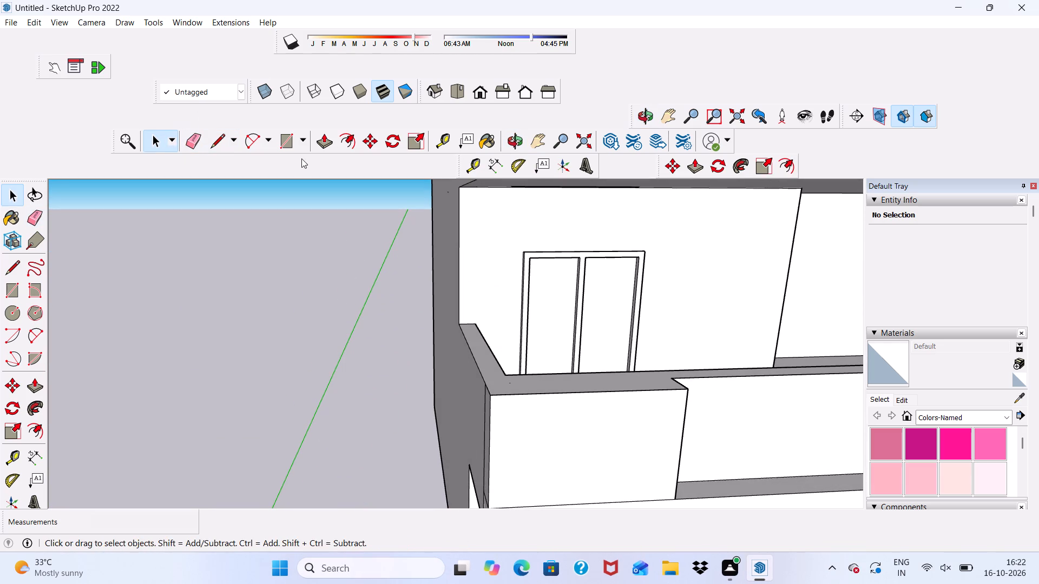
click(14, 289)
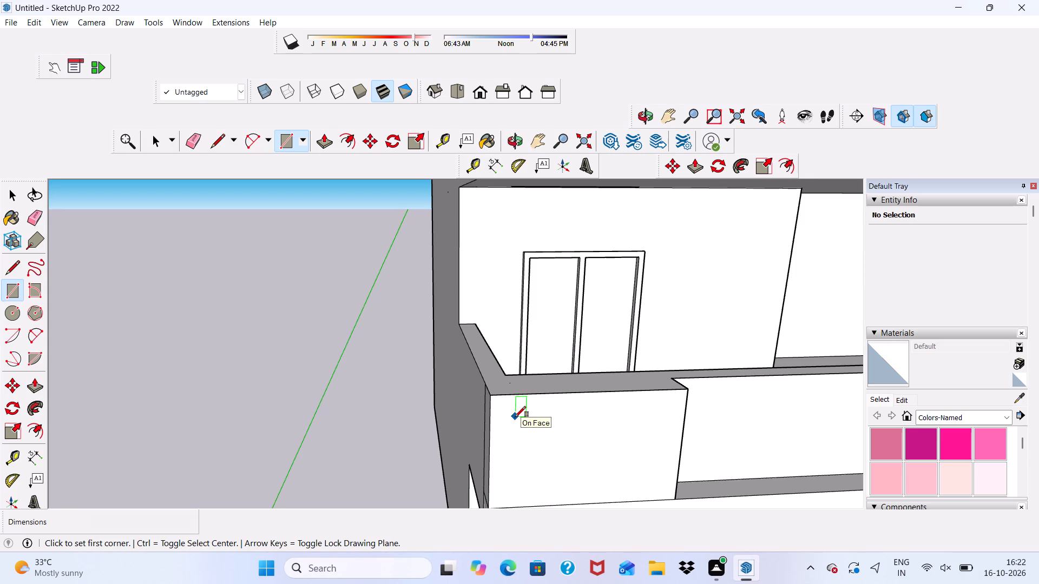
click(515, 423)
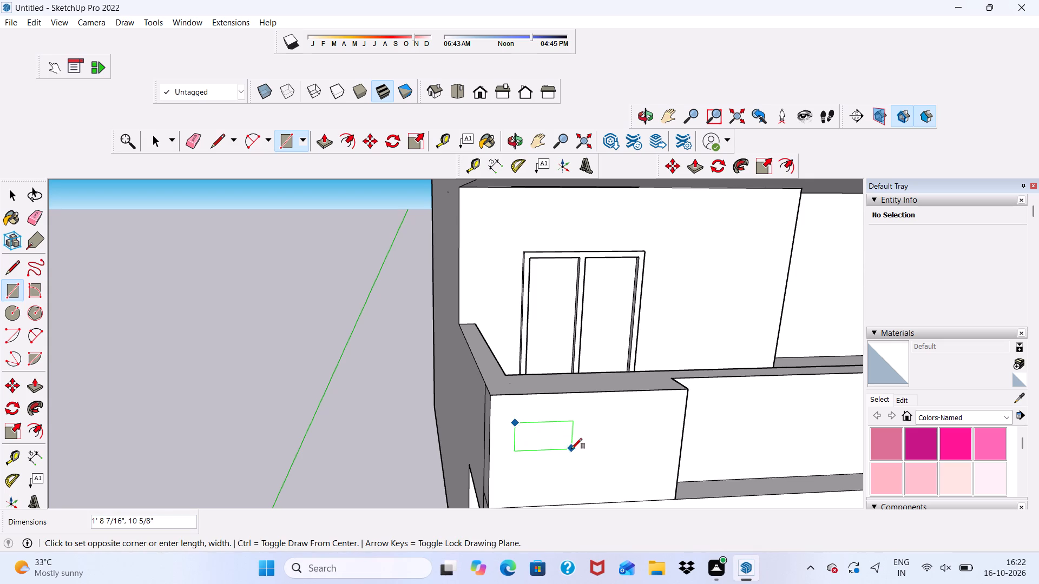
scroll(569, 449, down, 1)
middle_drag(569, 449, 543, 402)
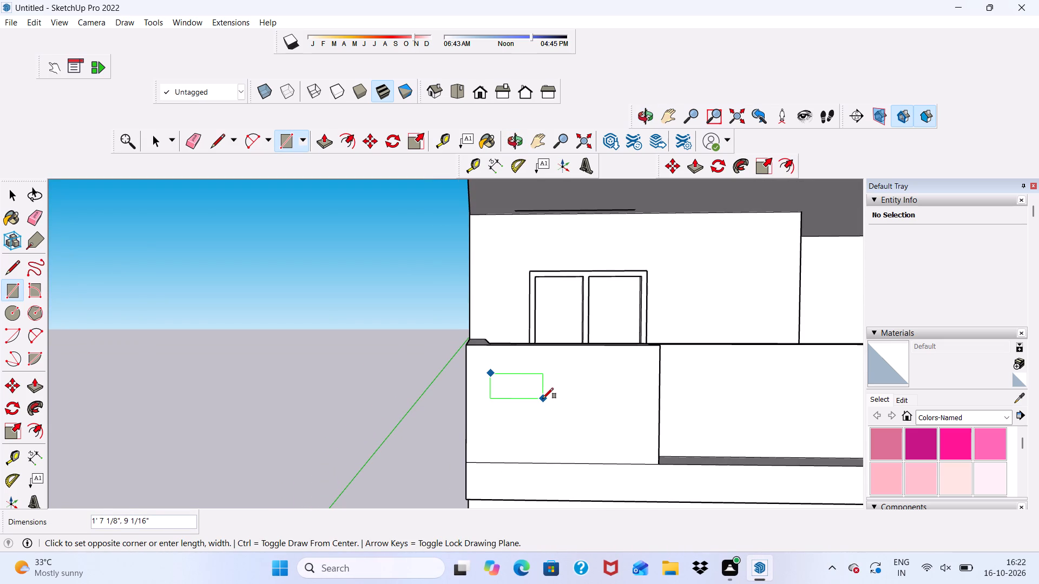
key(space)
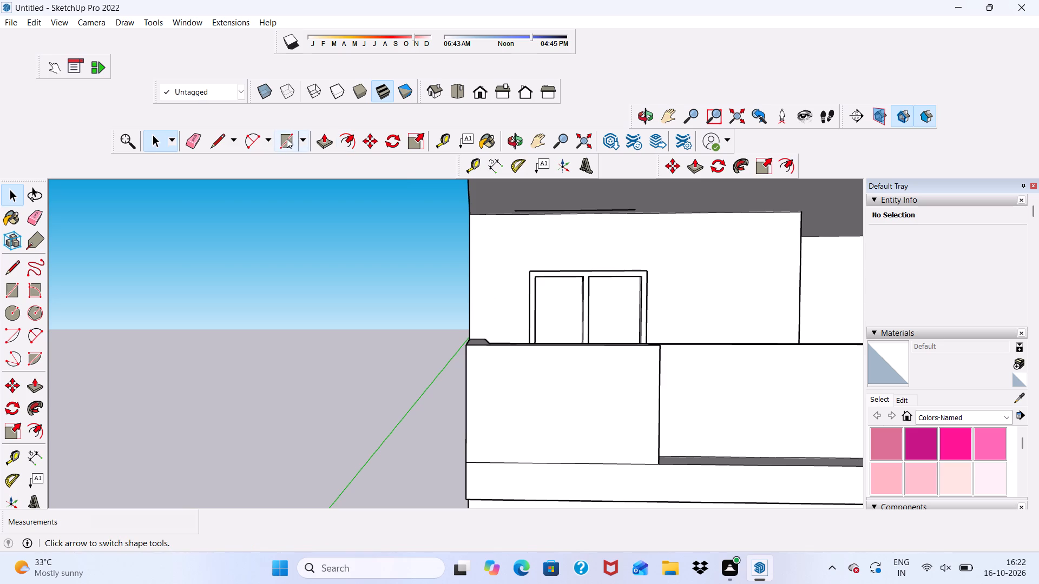
Draw a rectangle about 1' 4" by 1' 2" near the upper outer corner of the end block's front face.
click(289, 138)
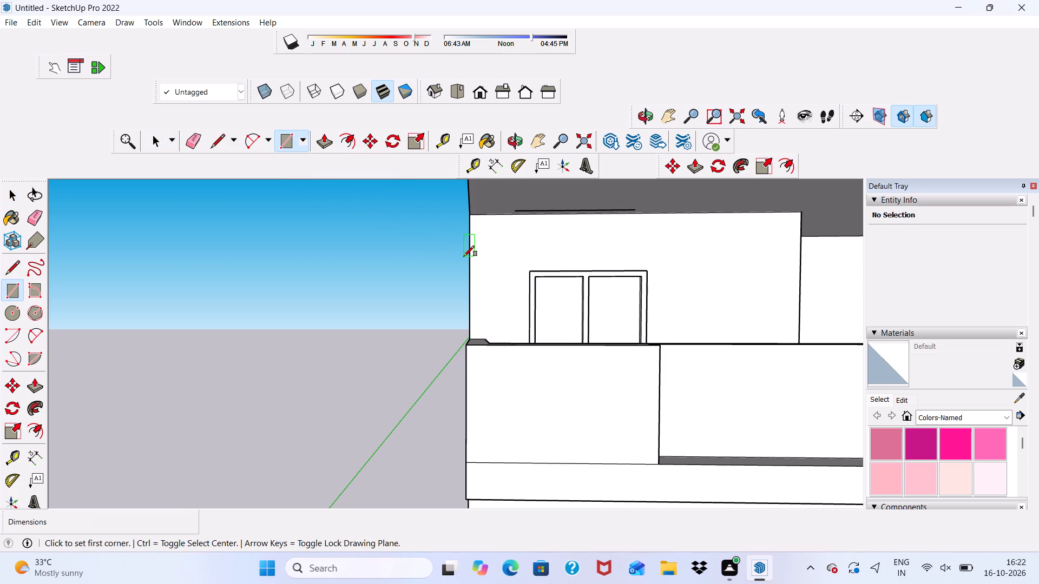
scroll(458, 244, up, 3)
scroll(460, 252, down, 3)
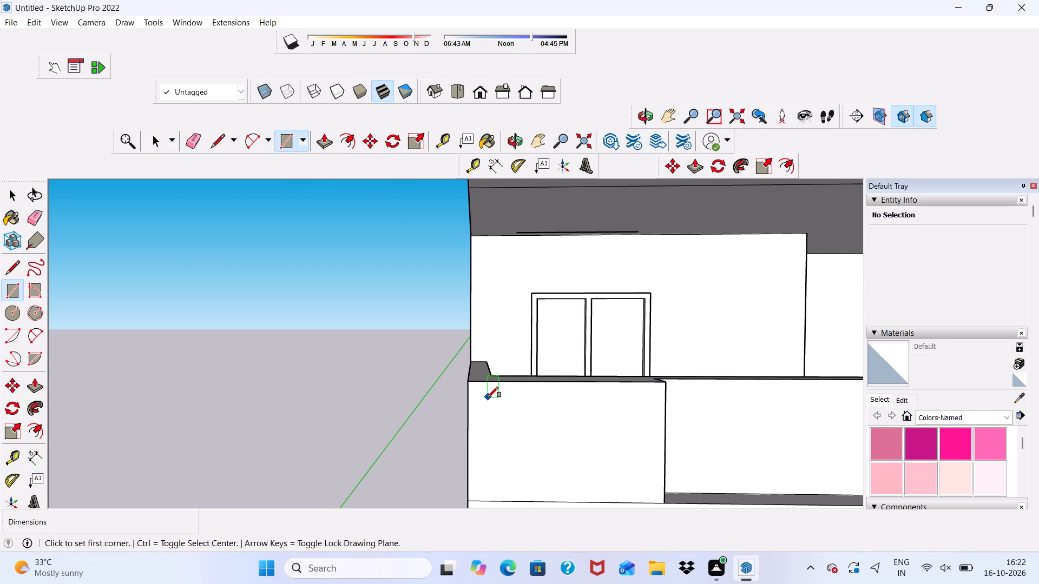
click(489, 396)
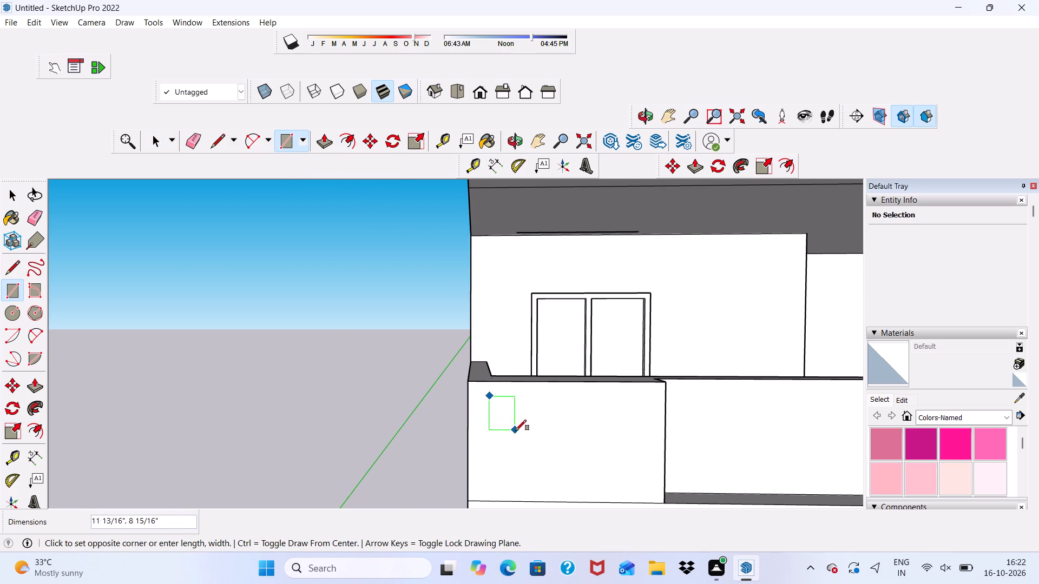
click(535, 435)
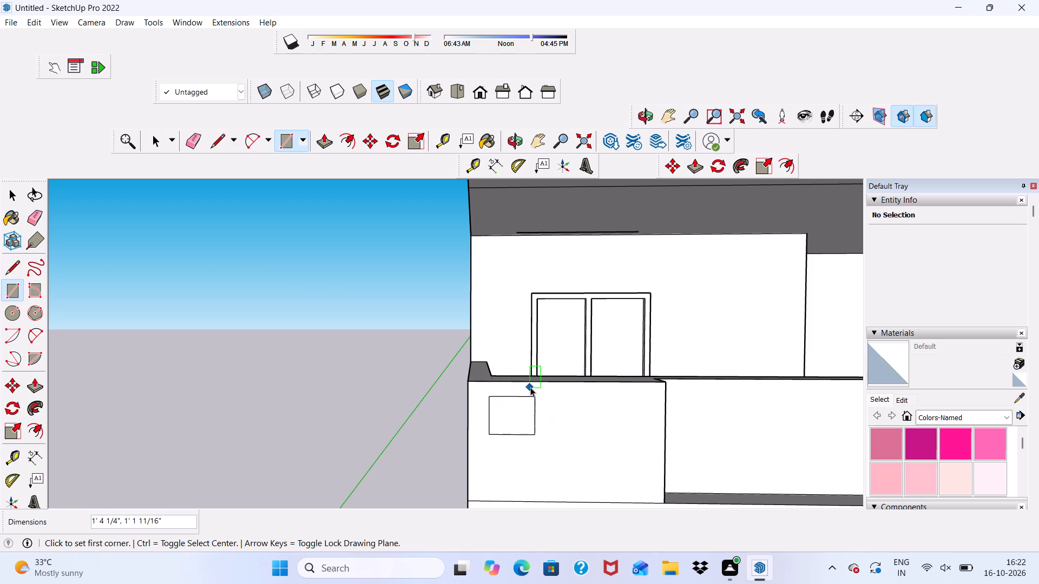
key(space)
Copy the rectangle 2' 8" horizontally across the end block's front face.
double_click(516, 423)
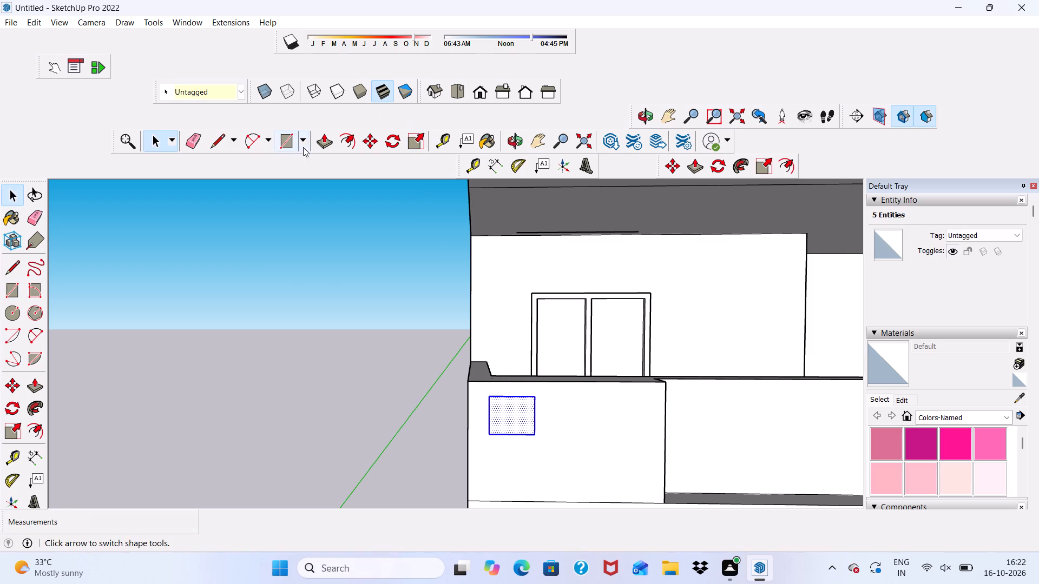
click(372, 142)
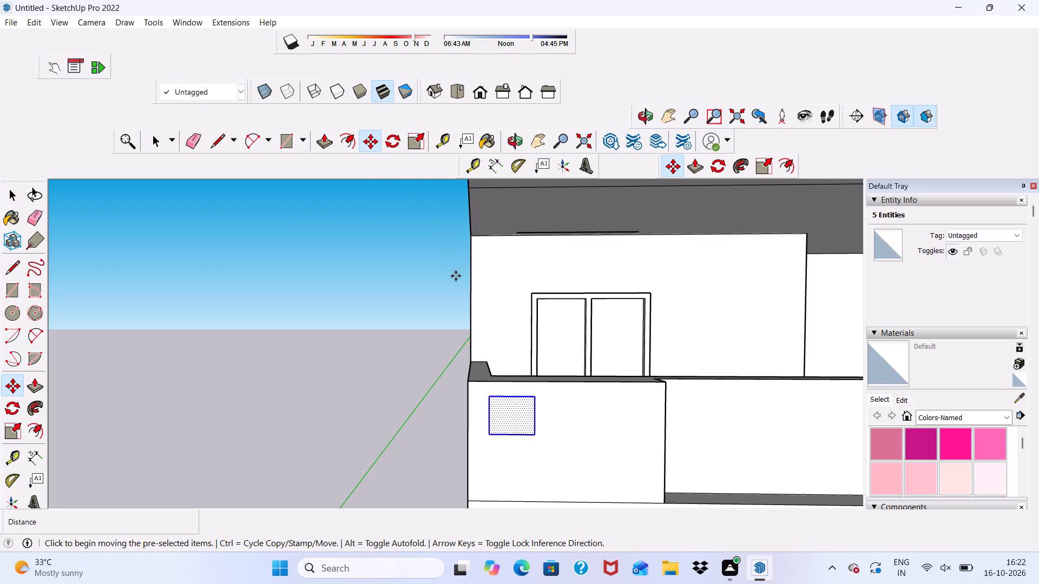
click(513, 422)
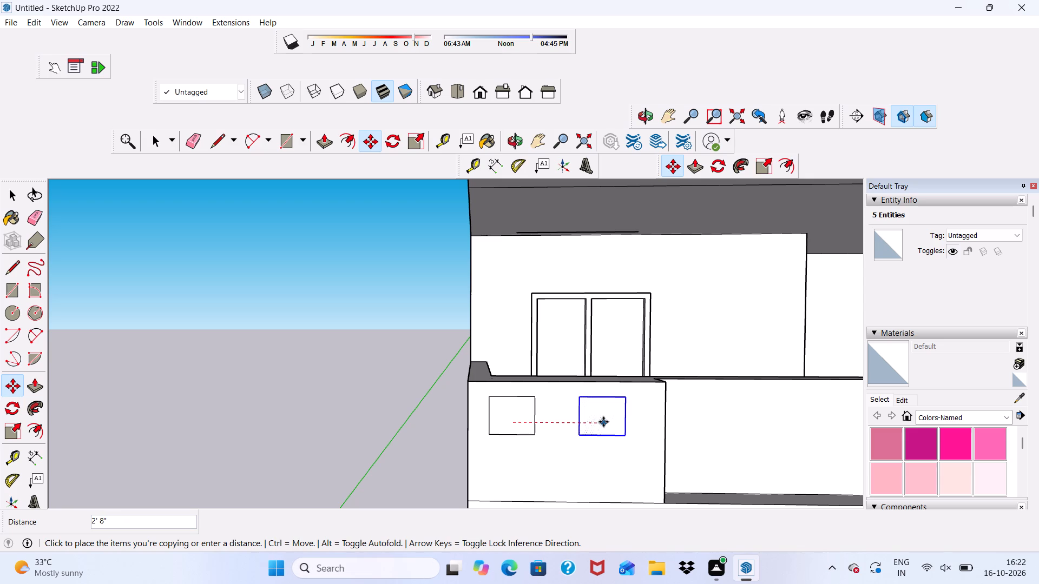
click(603, 422)
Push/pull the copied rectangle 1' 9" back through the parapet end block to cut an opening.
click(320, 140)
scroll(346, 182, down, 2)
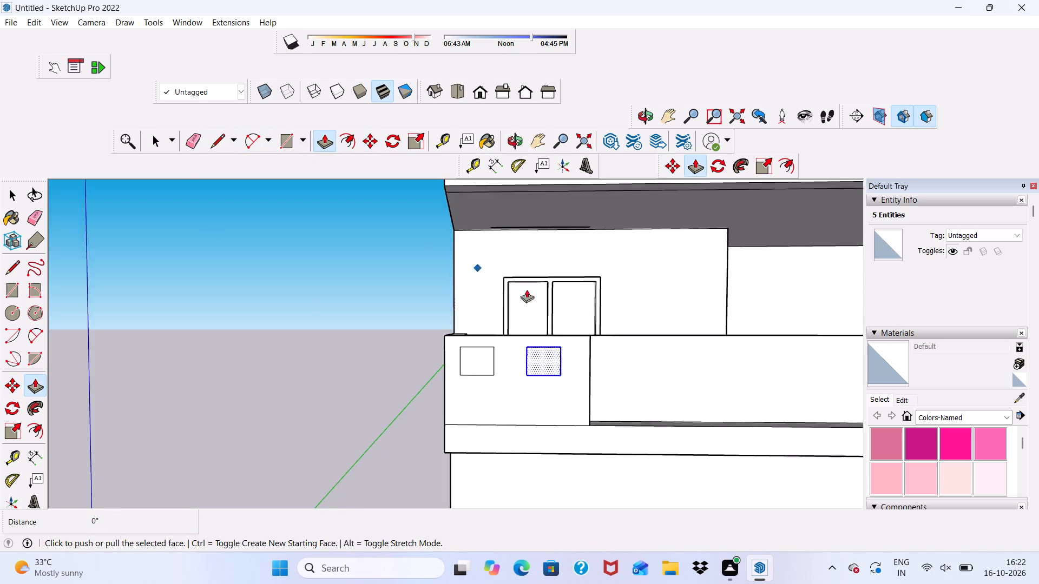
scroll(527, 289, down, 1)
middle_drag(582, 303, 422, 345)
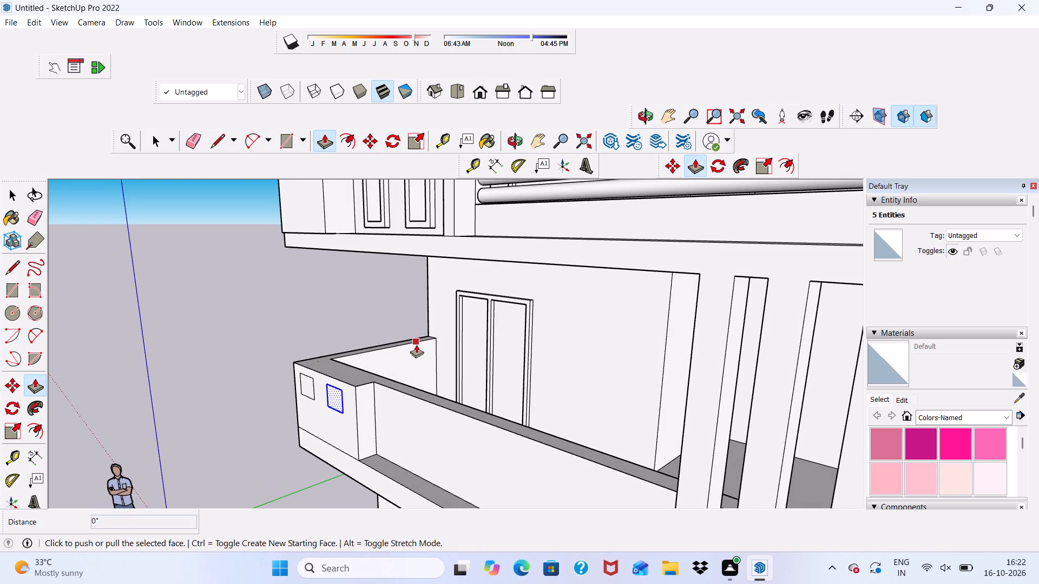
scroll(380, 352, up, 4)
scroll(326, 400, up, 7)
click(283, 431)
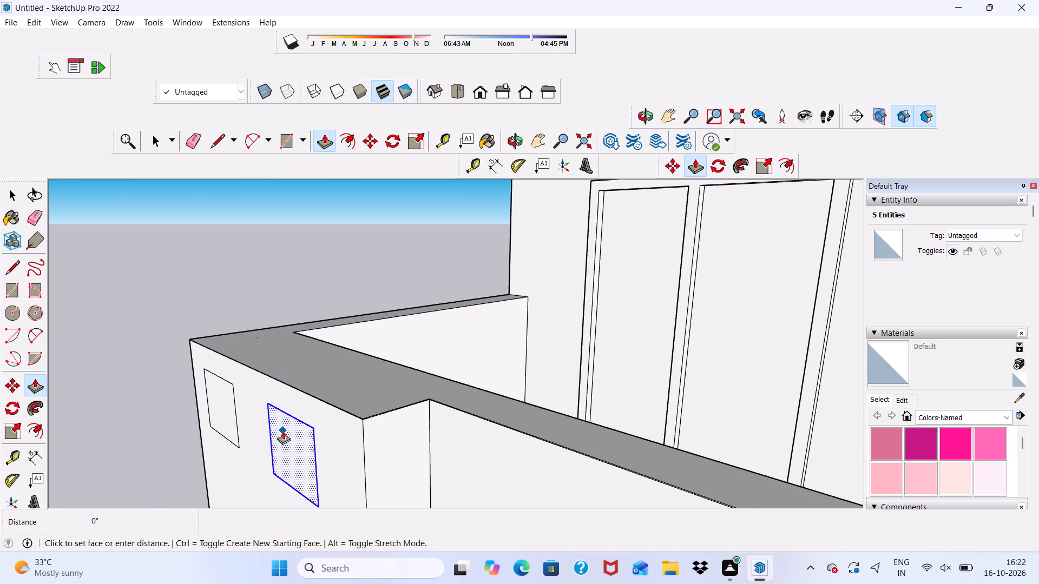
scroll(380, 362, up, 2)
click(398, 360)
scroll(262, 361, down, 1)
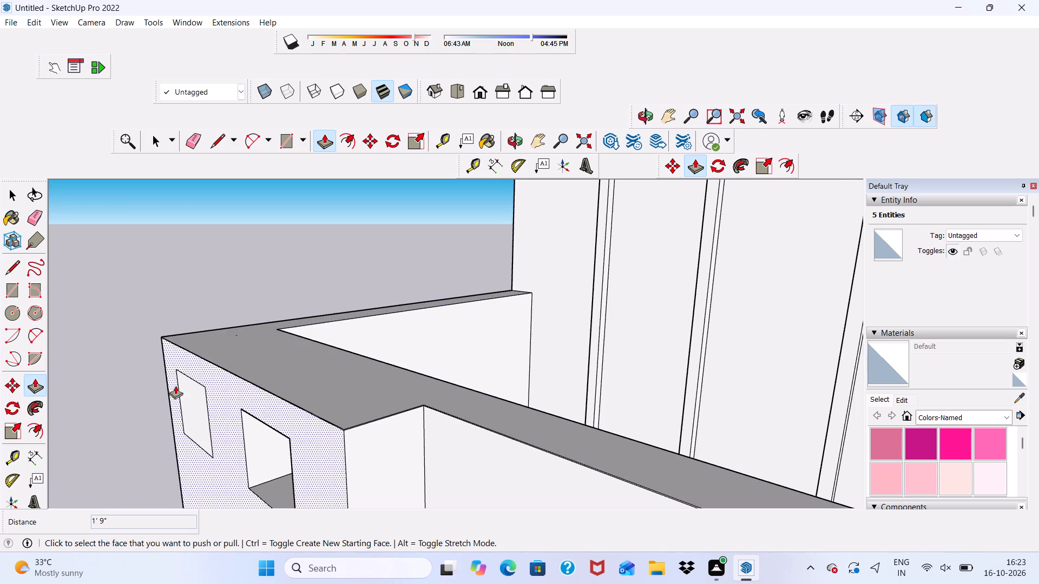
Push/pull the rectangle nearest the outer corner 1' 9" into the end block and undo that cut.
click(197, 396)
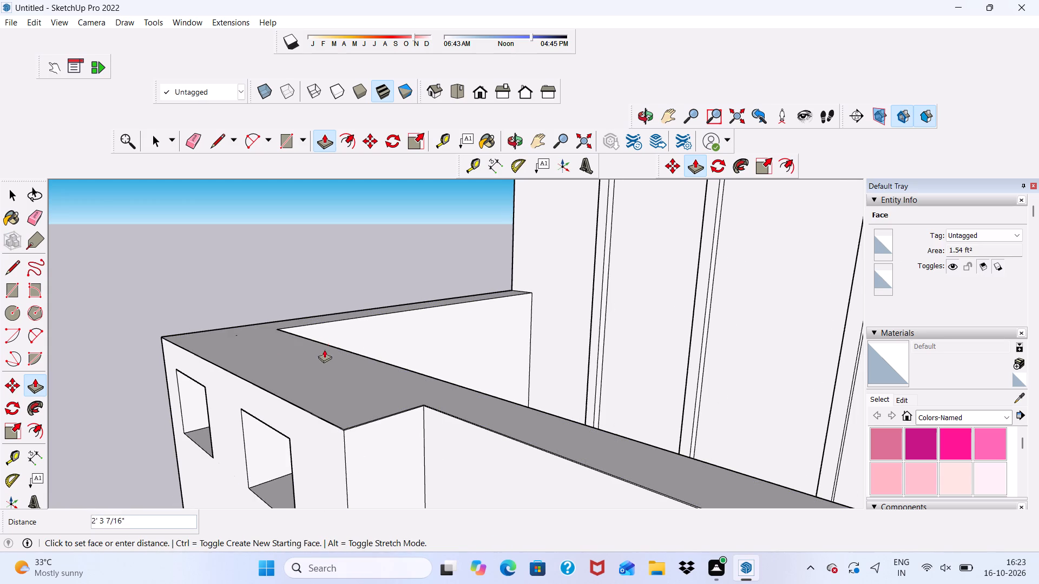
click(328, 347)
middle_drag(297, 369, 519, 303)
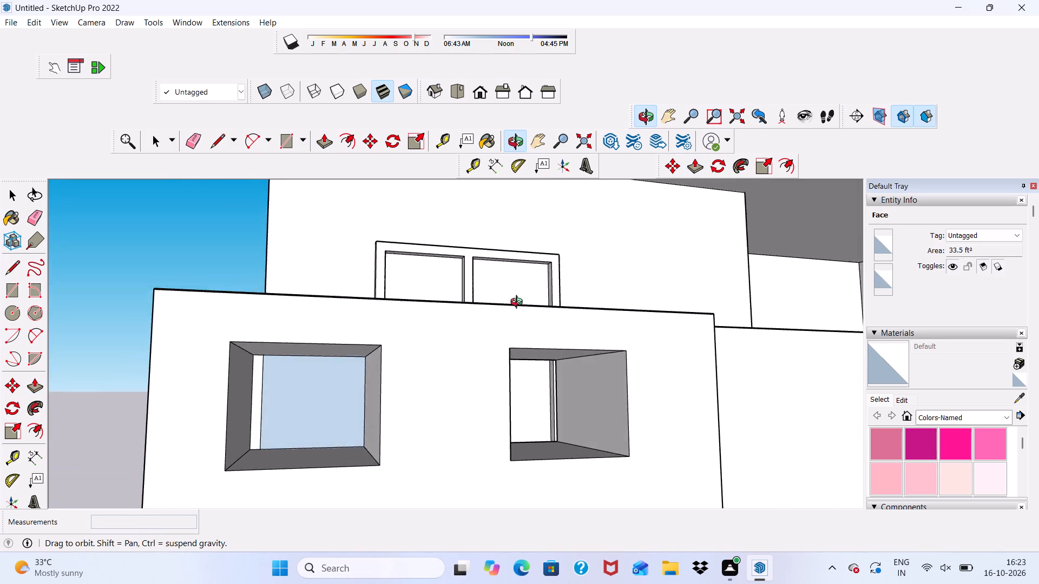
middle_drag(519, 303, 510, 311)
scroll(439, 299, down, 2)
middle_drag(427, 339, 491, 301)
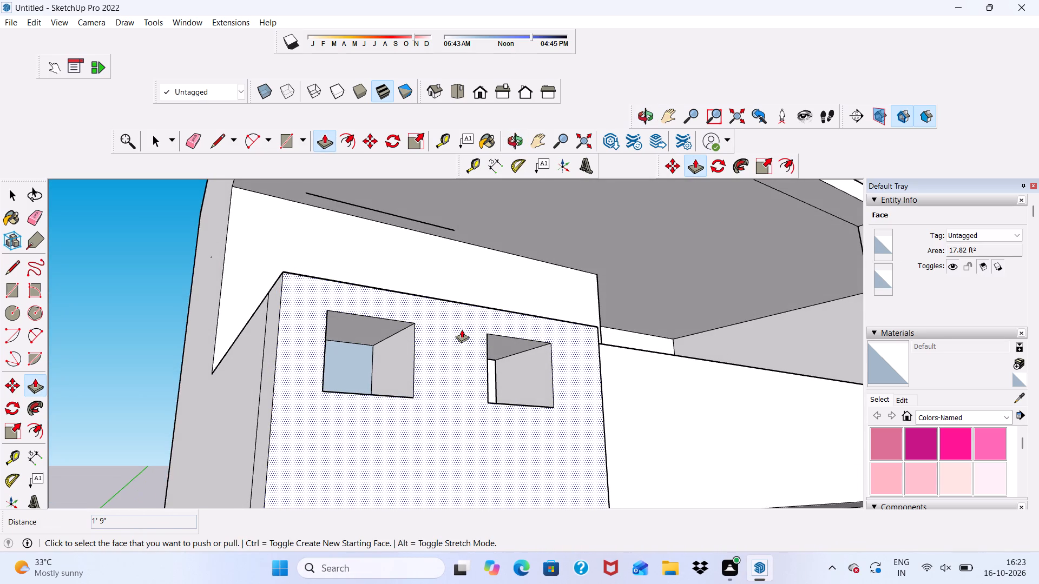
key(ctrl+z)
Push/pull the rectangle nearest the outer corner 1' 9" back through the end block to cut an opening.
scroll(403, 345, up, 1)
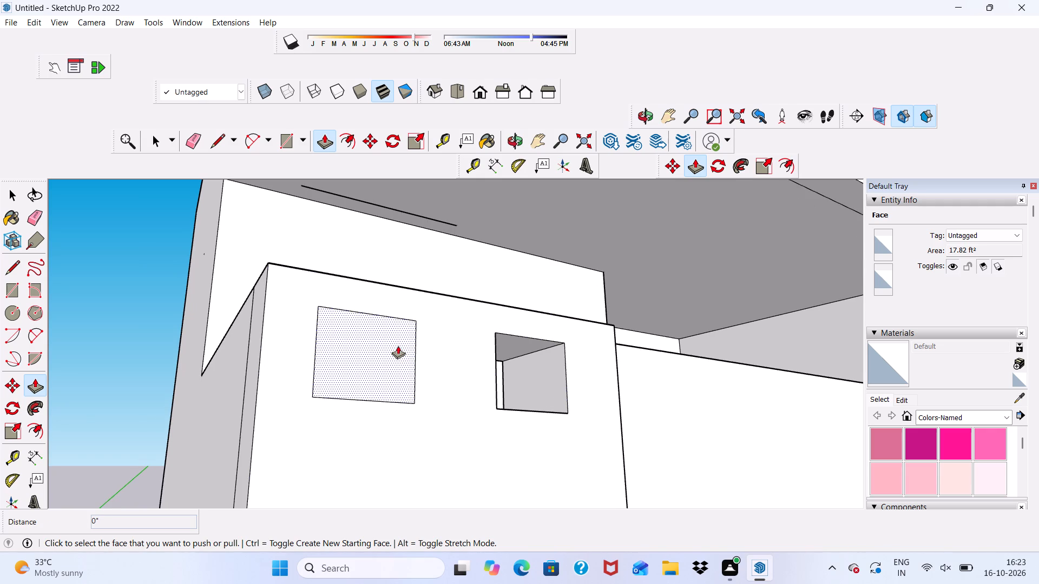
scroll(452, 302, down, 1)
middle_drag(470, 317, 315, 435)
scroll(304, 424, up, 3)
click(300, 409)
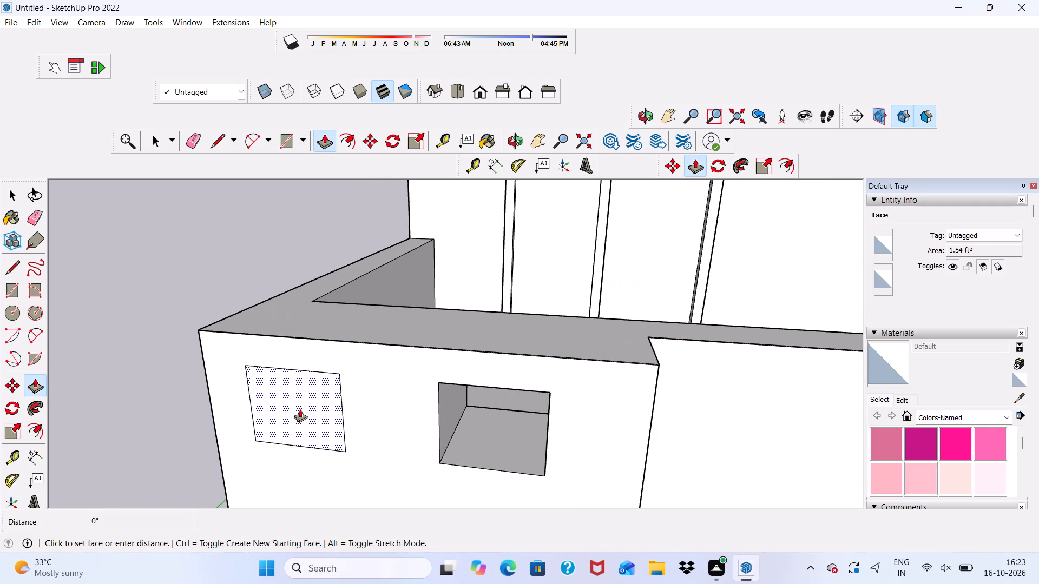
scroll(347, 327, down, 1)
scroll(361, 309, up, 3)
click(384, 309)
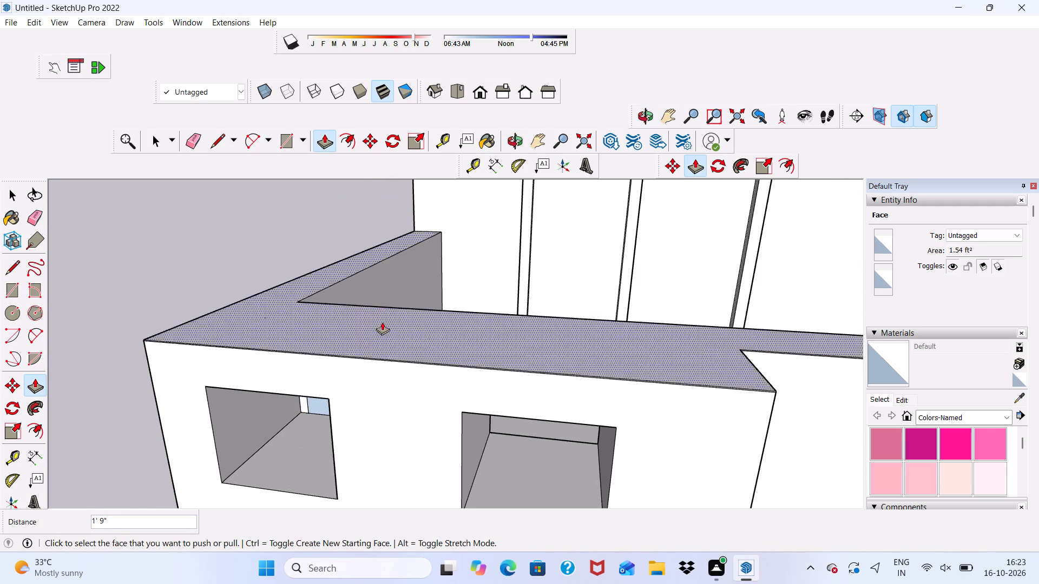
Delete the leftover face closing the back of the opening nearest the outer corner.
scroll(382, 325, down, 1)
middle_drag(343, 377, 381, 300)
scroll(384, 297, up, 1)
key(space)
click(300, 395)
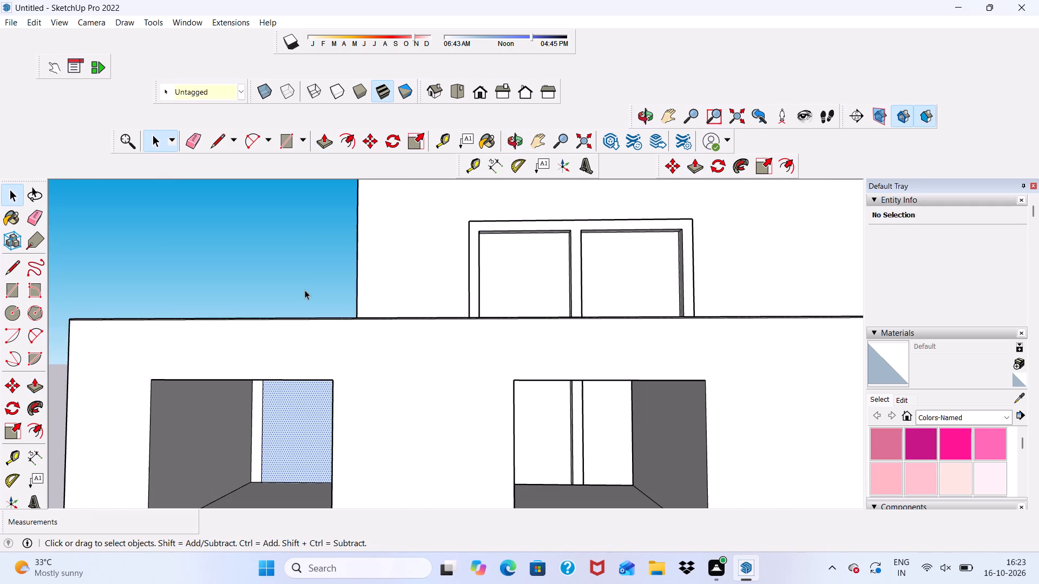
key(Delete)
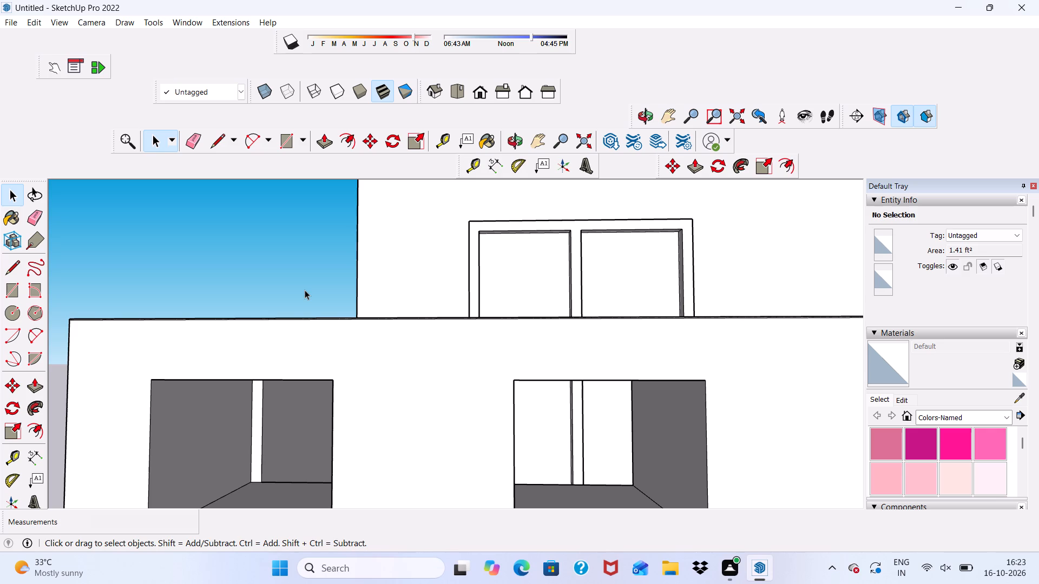
Examine both end block openings from outside and from within the balcony, checking where they meet the side parapet.
scroll(305, 290, down, 14)
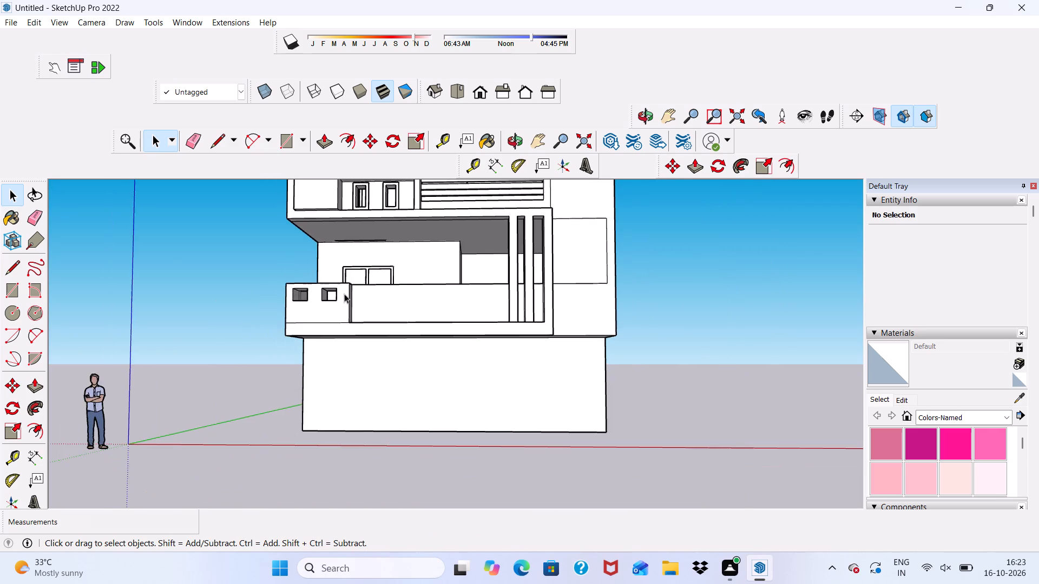
scroll(344, 294, down, 2)
middle_drag(358, 297, 266, 408)
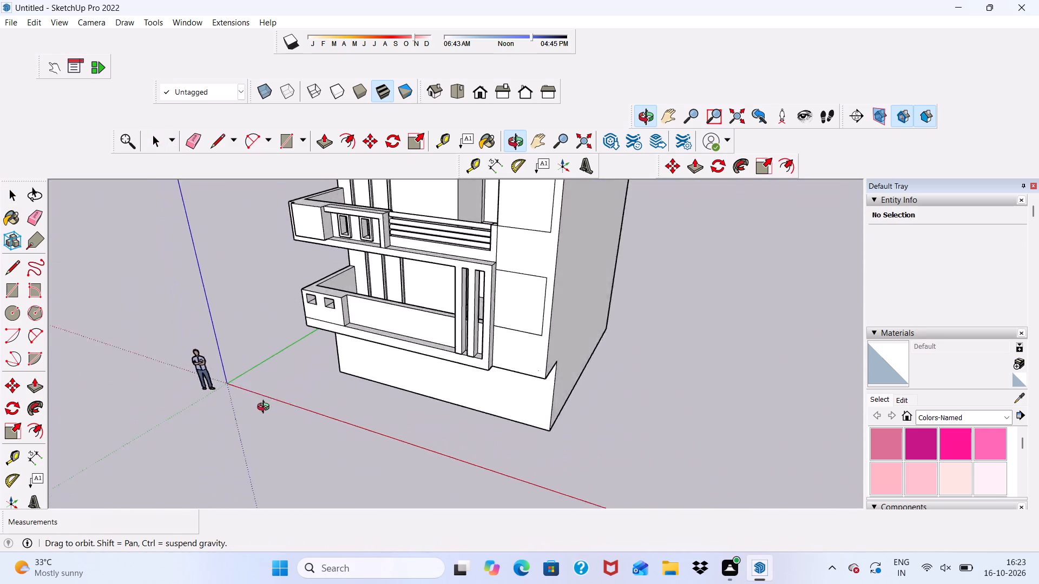
middle_drag(266, 408, 107, 423)
scroll(266, 308, up, 5)
scroll(469, 270, up, 1)
key(space)
scroll(504, 234, up, 5)
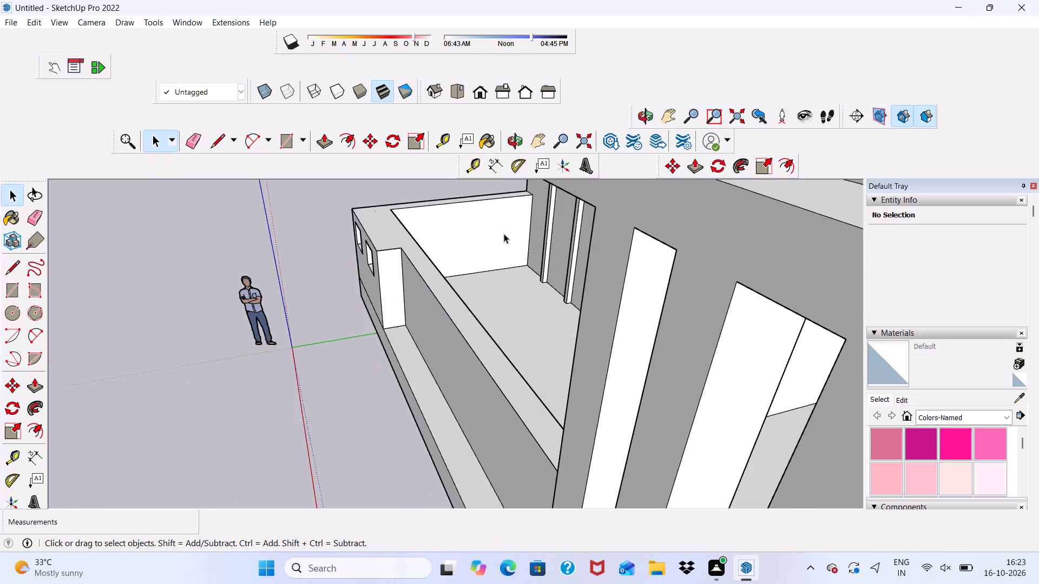
scroll(490, 227, up, 5)
middle_drag(488, 223, 418, 211)
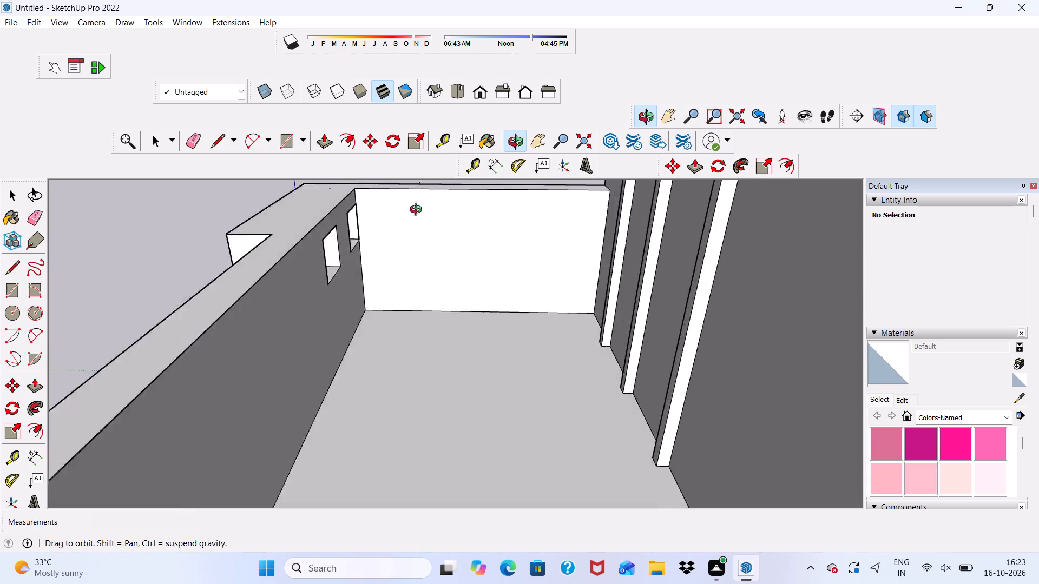
middle_drag(418, 211, 700, 153)
key(space)
scroll(361, 282, down, 3)
middle_drag(402, 310, 488, 298)
scroll(404, 310, up, 1)
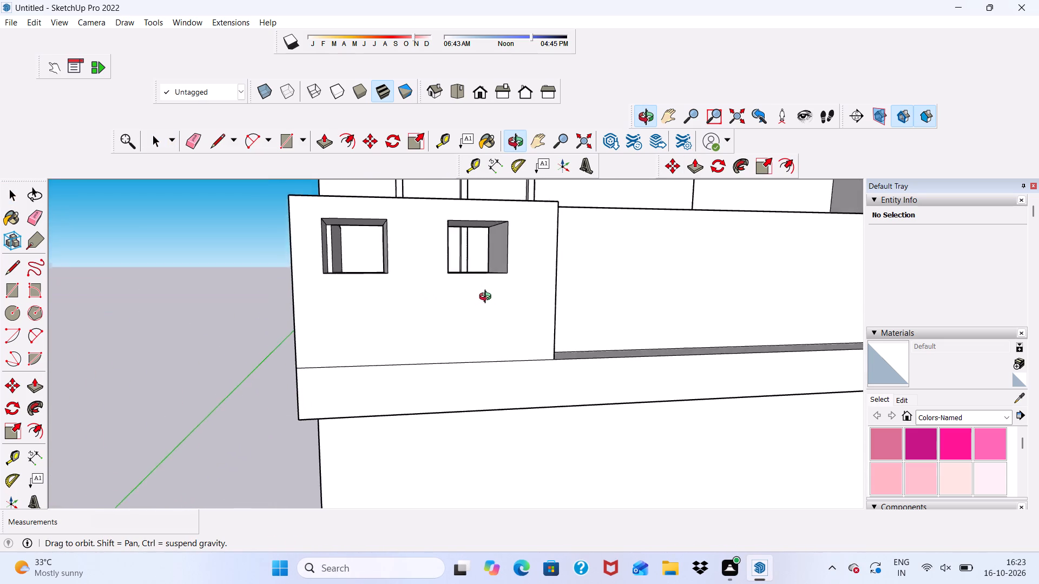
middle_drag(488, 298, 451, 307)
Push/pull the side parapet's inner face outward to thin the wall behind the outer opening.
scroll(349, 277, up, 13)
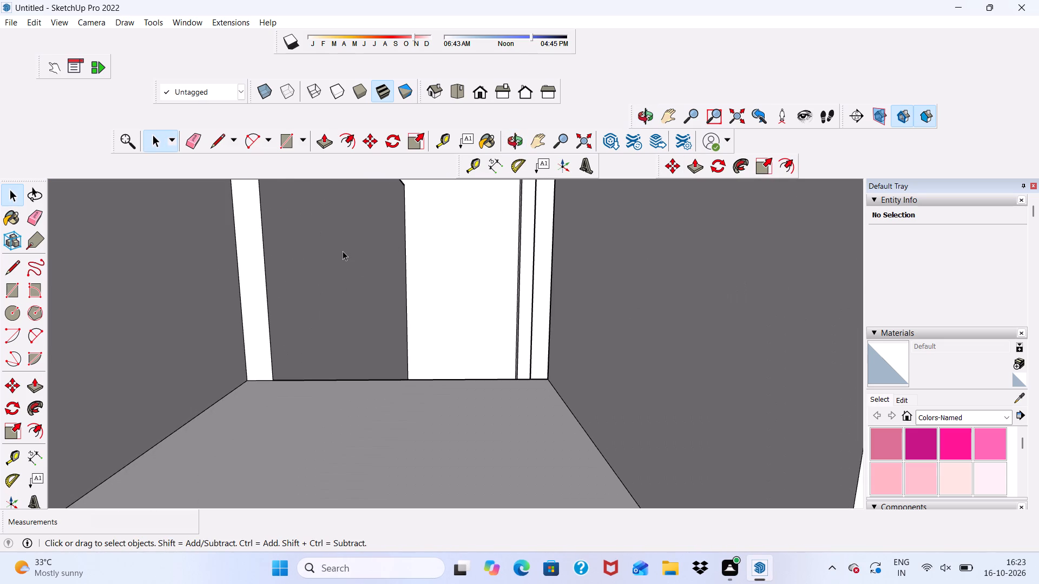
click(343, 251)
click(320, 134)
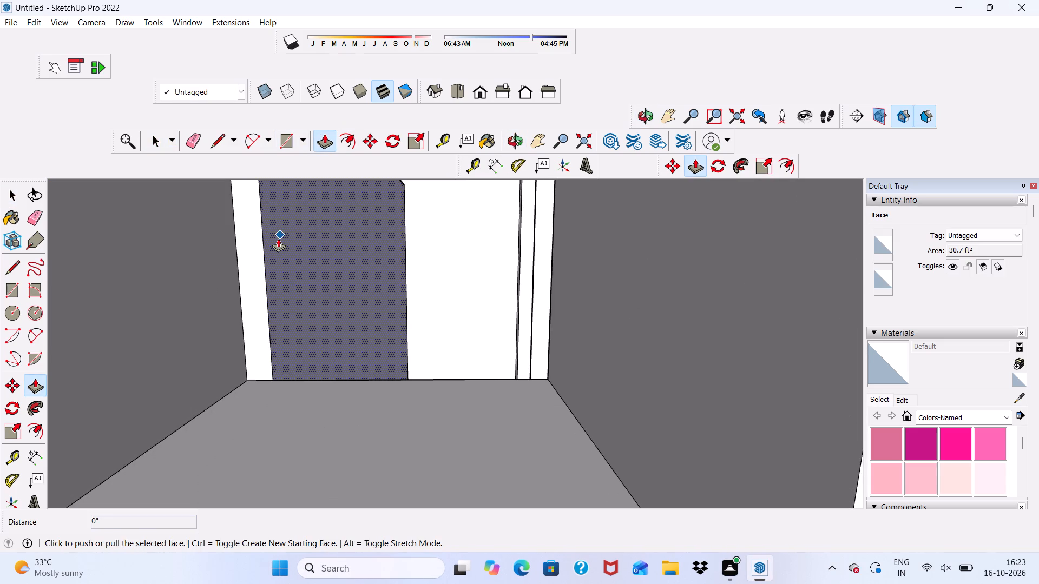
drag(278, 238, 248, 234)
Examine the two openings, the thinned side parapet and the wall behind them from several angles.
scroll(205, 232, down, 20)
middle_drag(384, 286, 269, 417)
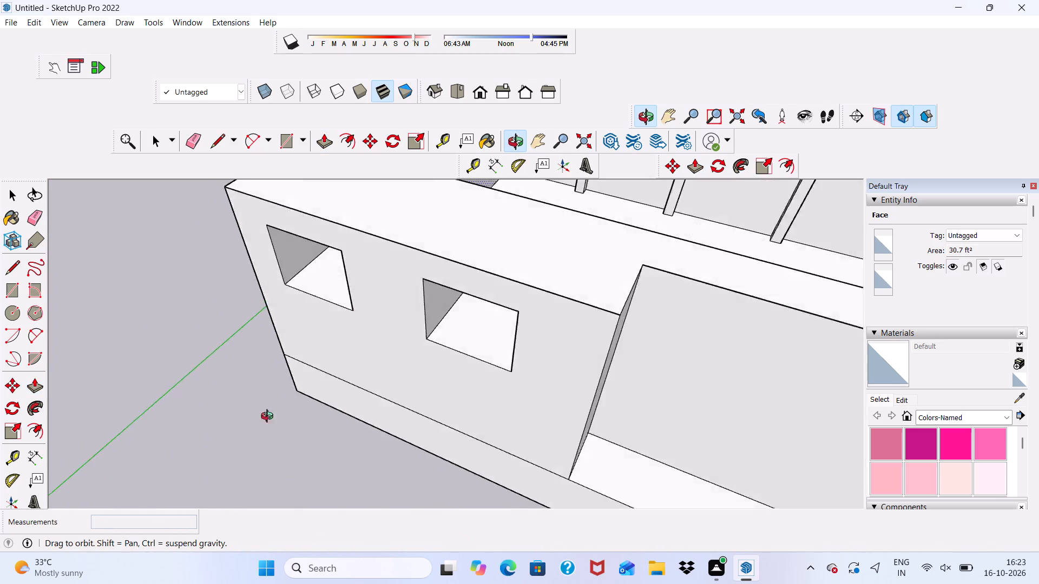
middle_drag(269, 417, 43, 304)
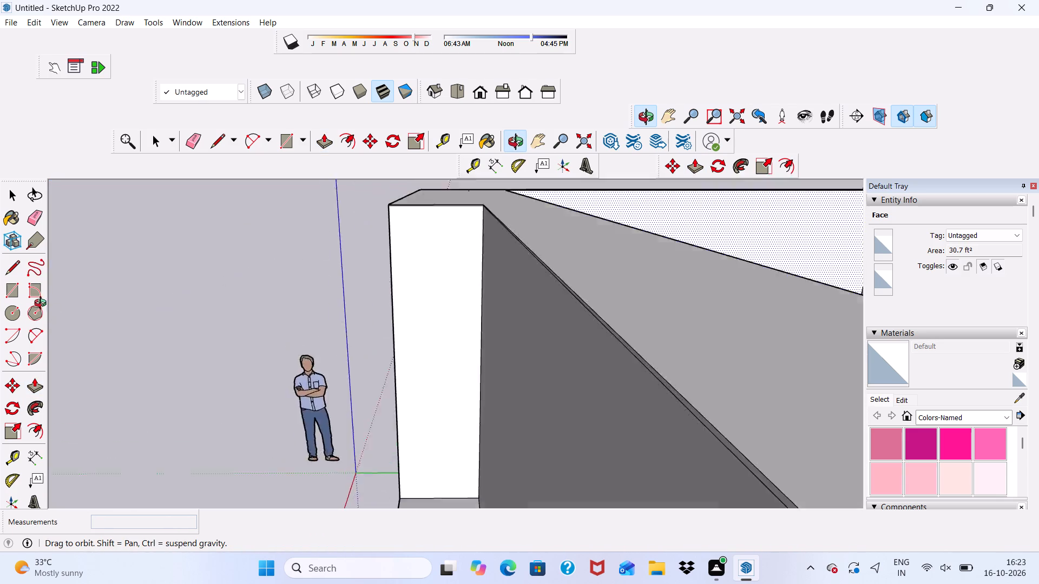
middle_drag(43, 304, 452, 267)
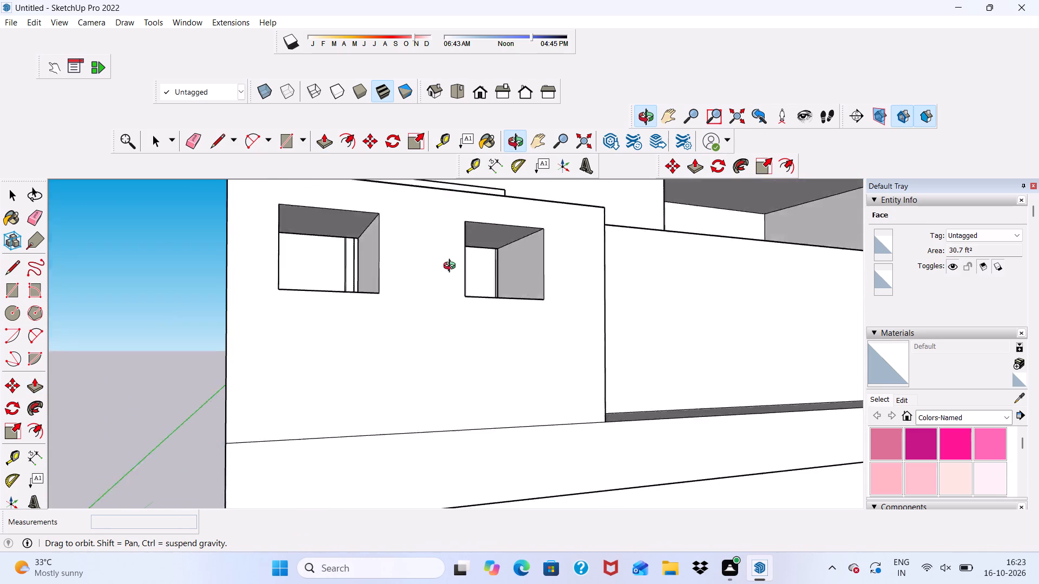
middle_drag(452, 267, 315, 400)
key(space)
scroll(316, 337, down, 6)
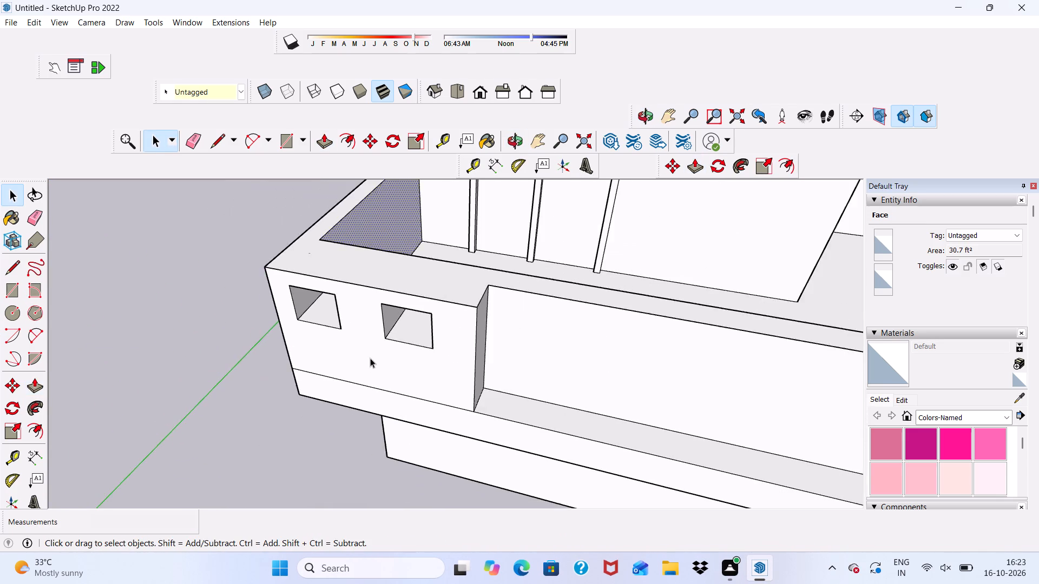
middle_drag(371, 356, 424, 259)
scroll(341, 276, down, 1)
middle_drag(235, 332, 276, 287)
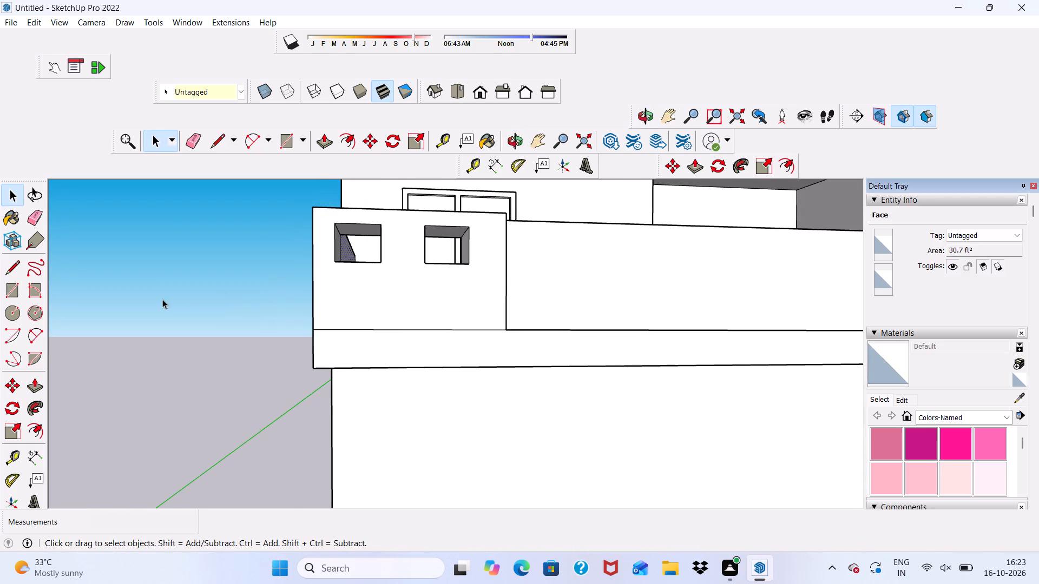
click(161, 289)
scroll(466, 260, up, 5)
scroll(393, 240, down, 7)
middle_drag(429, 241, 412, 301)
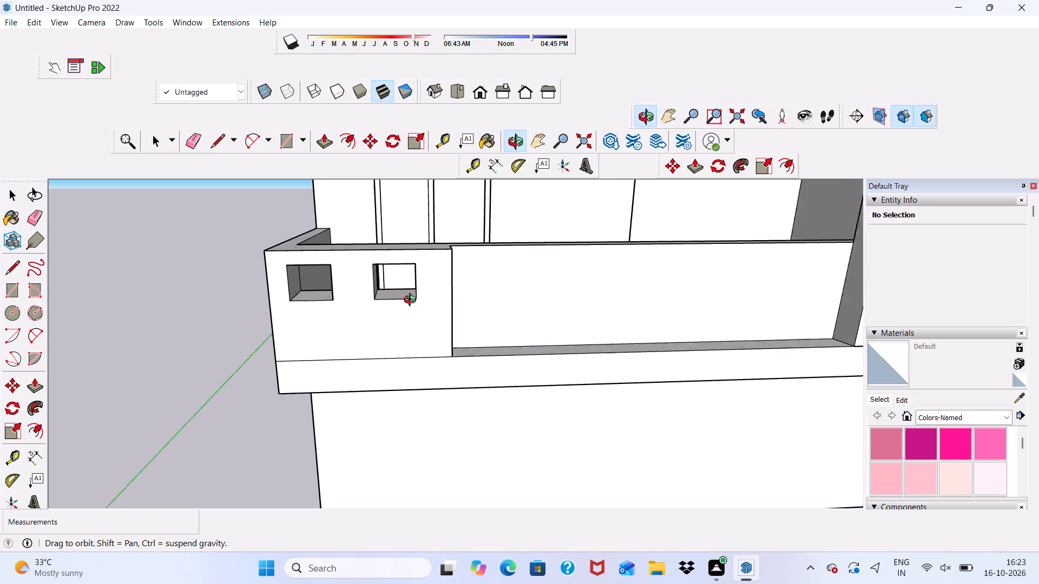
middle_drag(412, 301, 399, 302)
scroll(393, 281, up, 4)
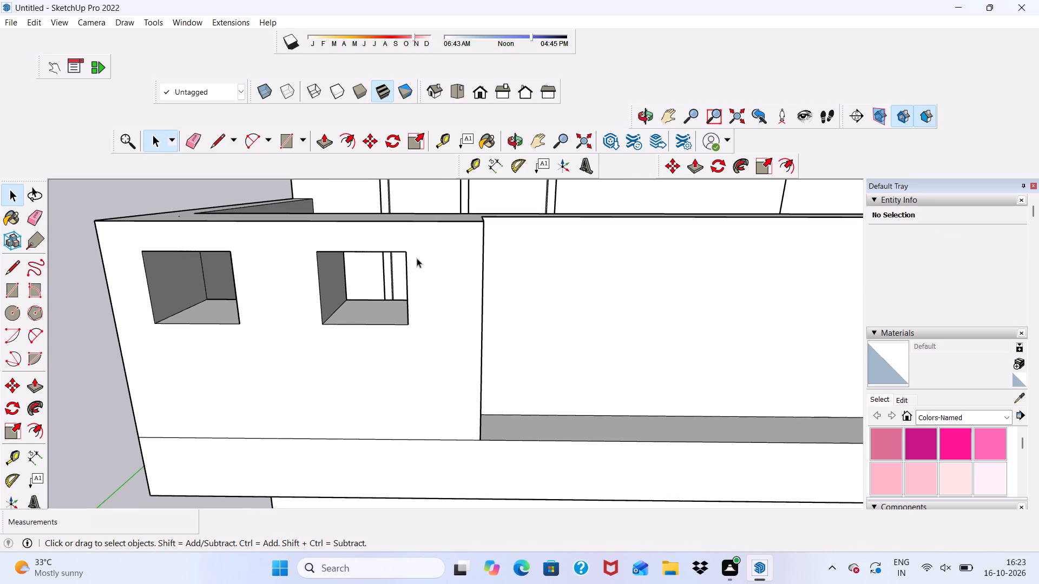
scroll(383, 241, up, 4)
click(345, 243)
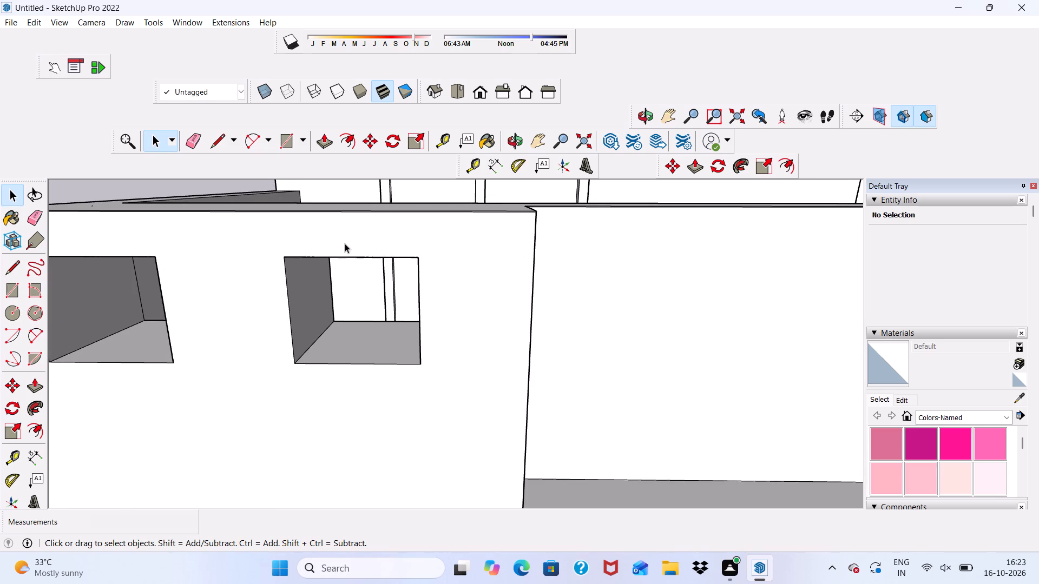
scroll(280, 293, up, 1)
scroll(285, 267, down, 5)
scroll(328, 187, up, 5)
click(330, 183)
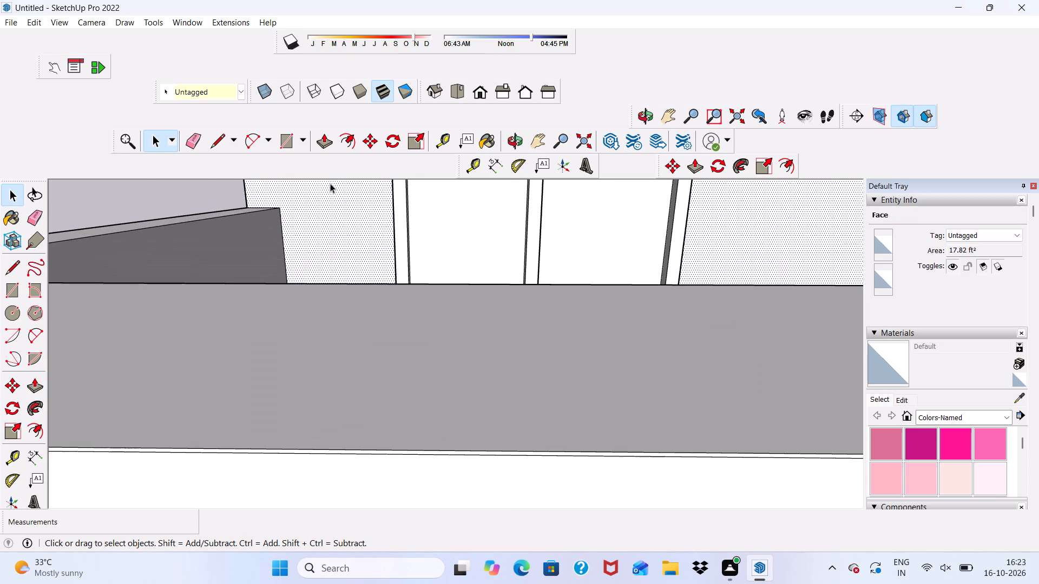
scroll(323, 209, down, 5)
middle_drag(338, 337, 327, 323)
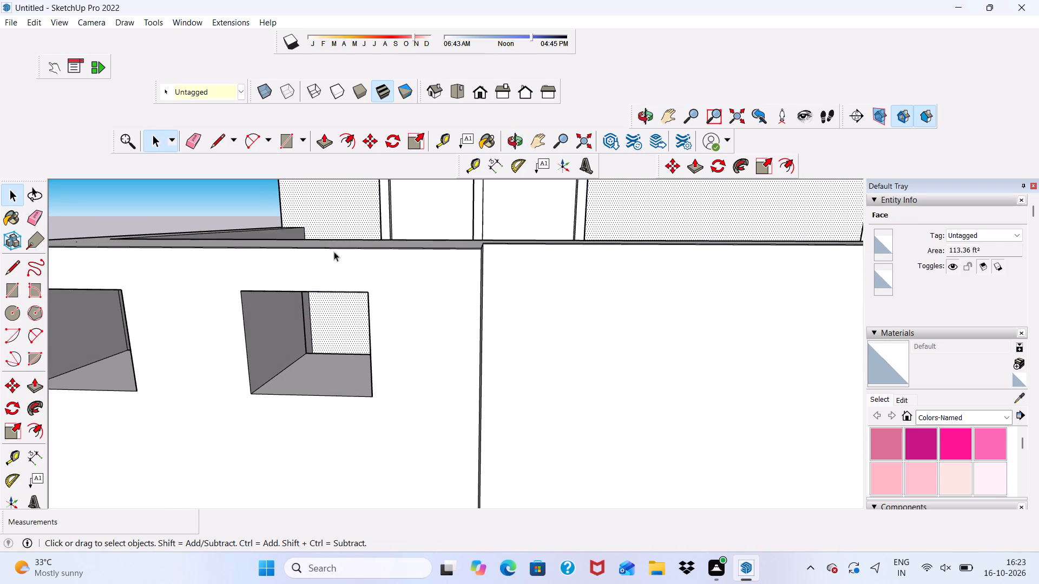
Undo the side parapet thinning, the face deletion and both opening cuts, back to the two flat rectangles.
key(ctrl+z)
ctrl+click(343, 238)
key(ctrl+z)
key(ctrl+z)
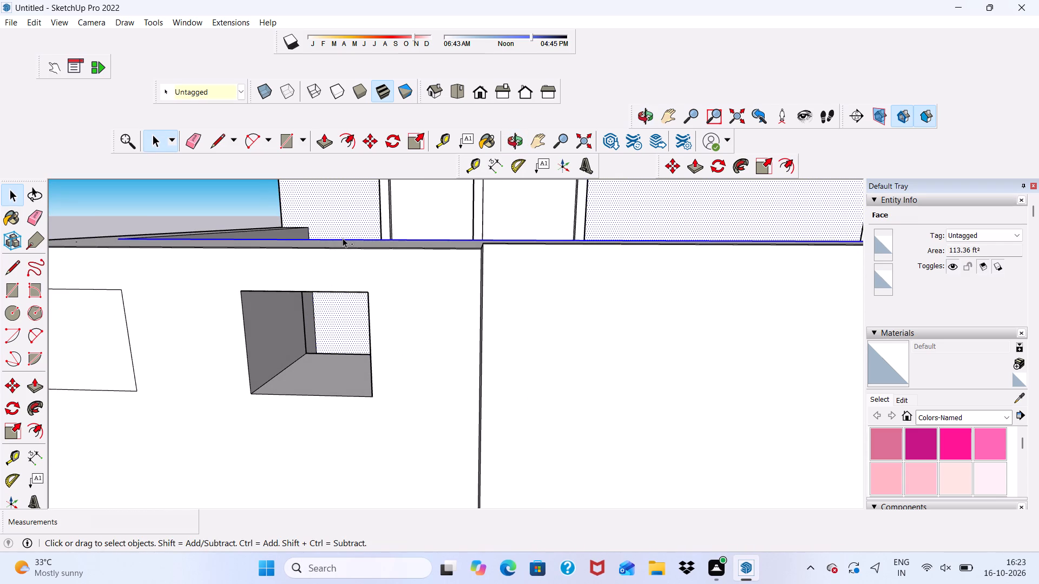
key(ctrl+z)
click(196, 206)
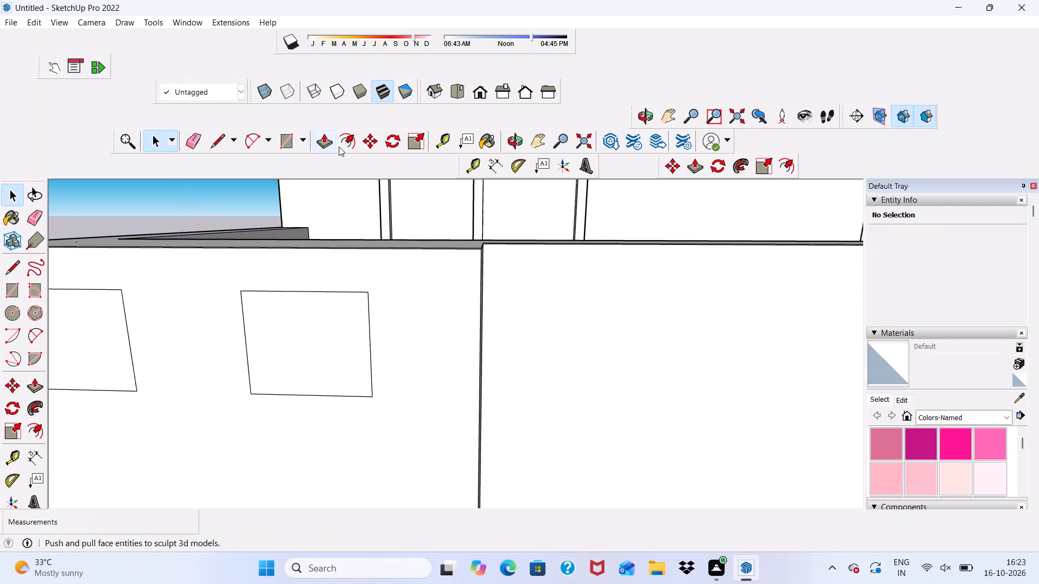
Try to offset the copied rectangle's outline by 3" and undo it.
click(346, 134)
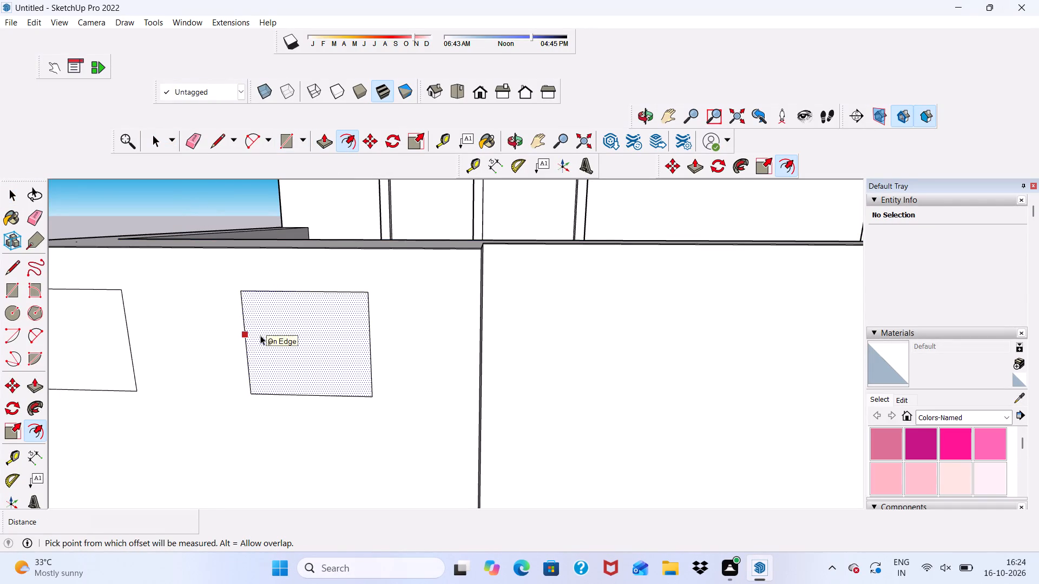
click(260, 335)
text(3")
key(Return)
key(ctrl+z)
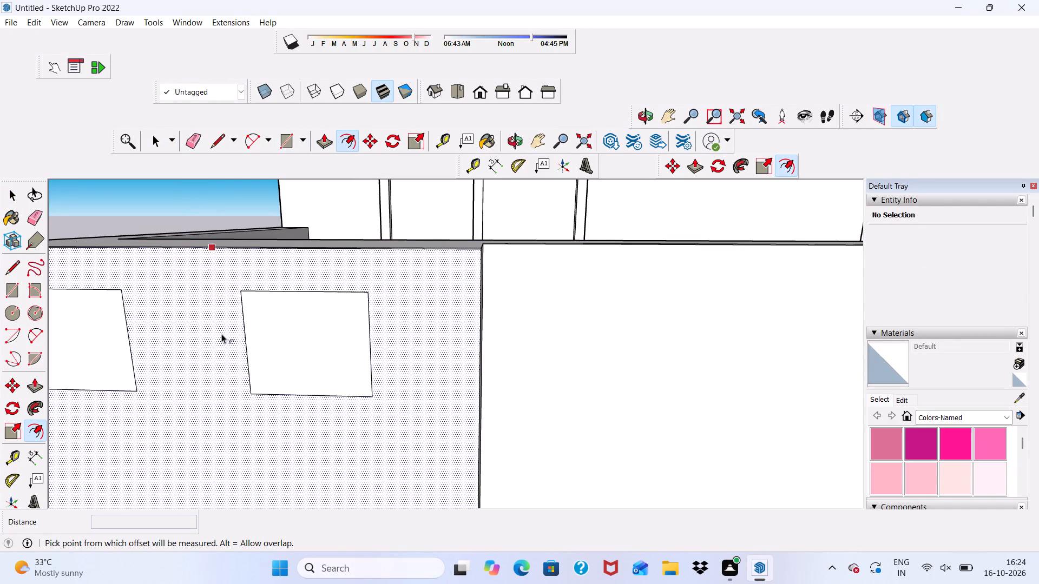
Offset the copied rectangle's outline inward to form a narrow frame border on the end block's front face.
click(270, 344)
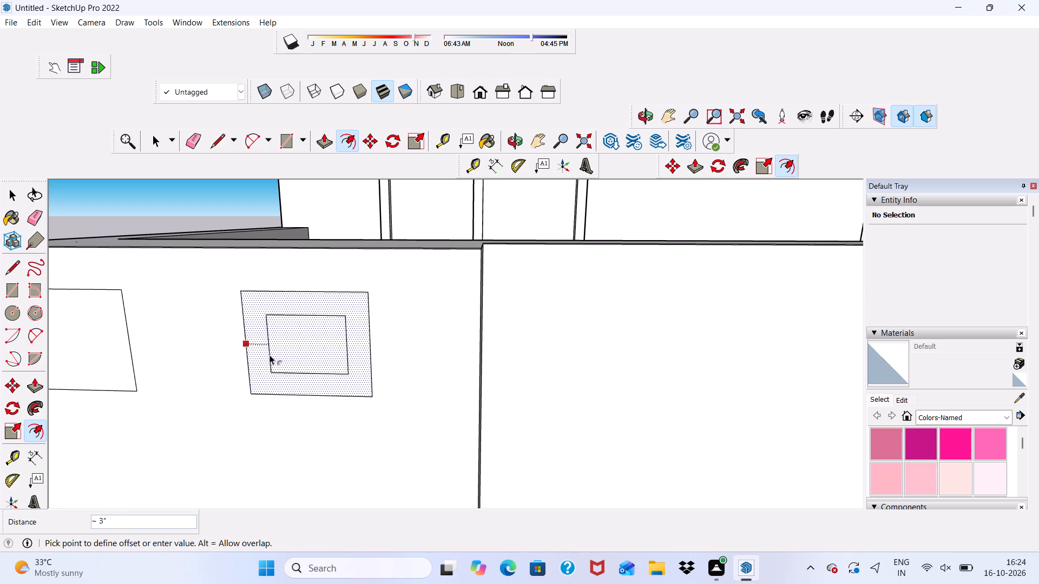
click(257, 354)
scroll(253, 354, down, 4)
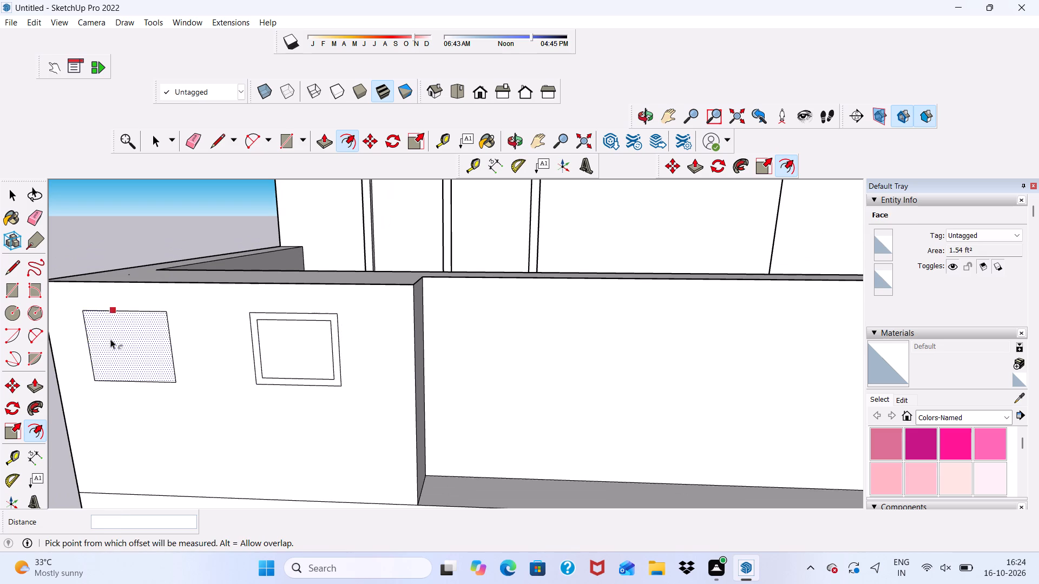
Offset the original rectangle's outline inward by the same distance as the copied one, forming its matching frame border.
double_click(98, 346)
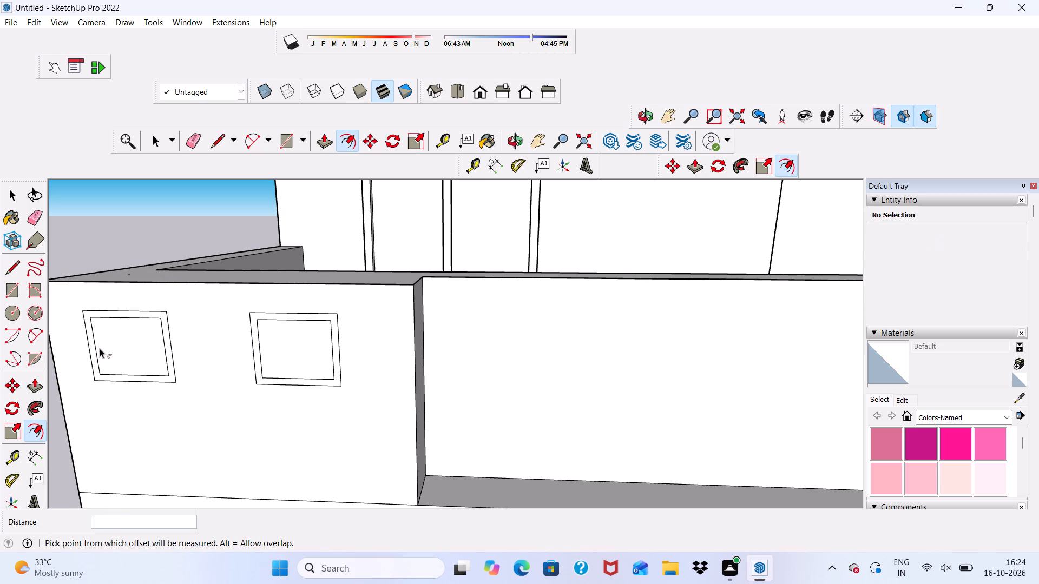
key(space)
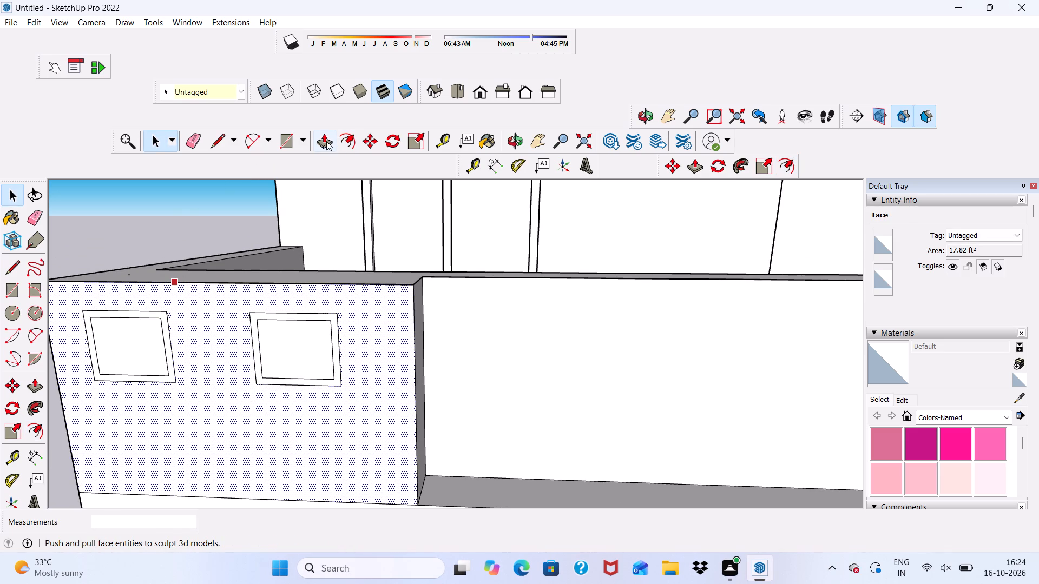
key(space)
click(190, 207)
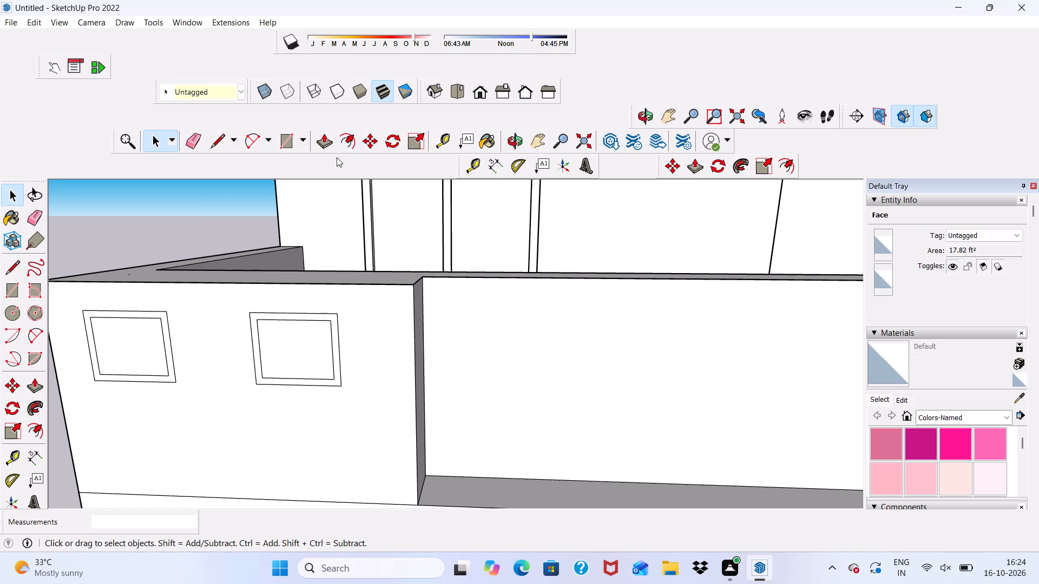
Push both inner rectangles back through the end block's front wall to cut two framed openings.
click(331, 145)
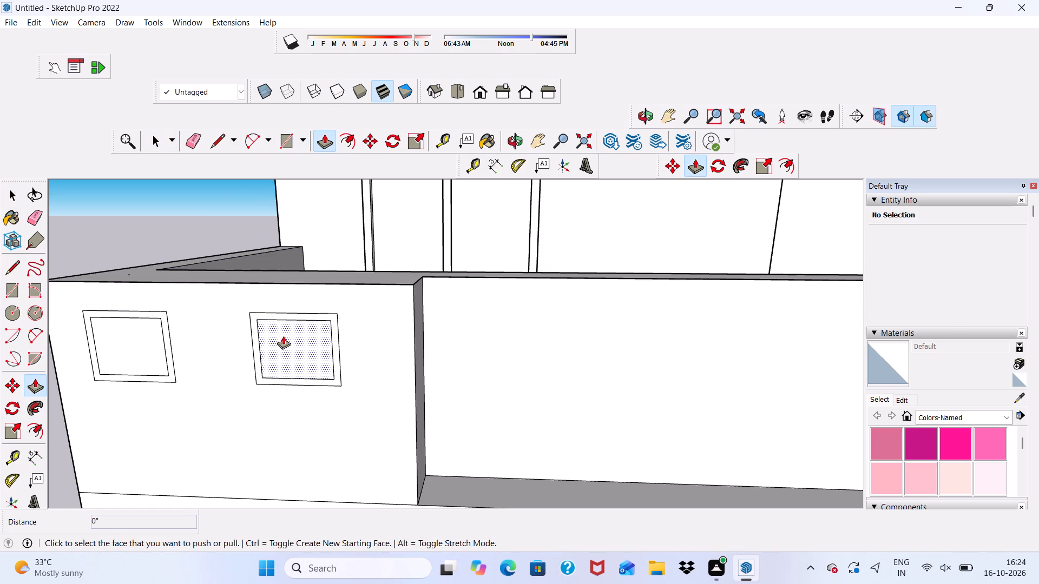
click(283, 328)
middle_drag(313, 248, 273, 324)
scroll(311, 344, up, 2)
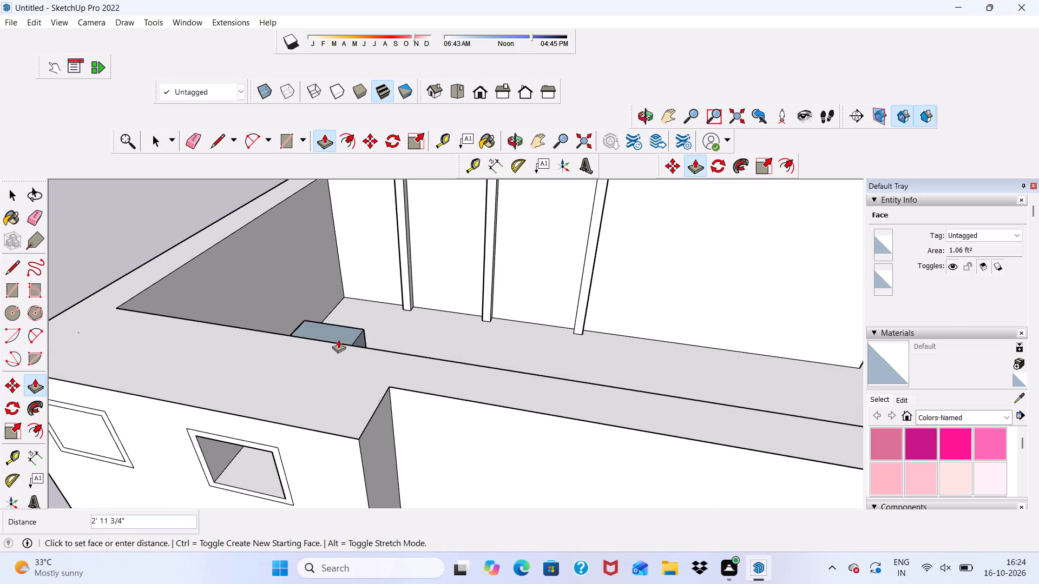
click(338, 343)
scroll(306, 355, down, 5)
click(163, 401)
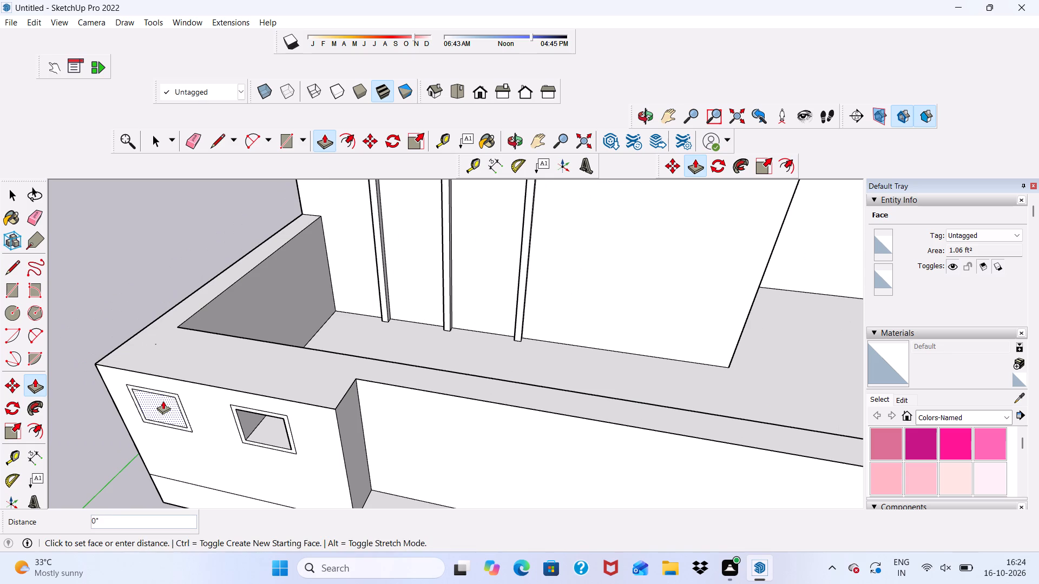
scroll(255, 341, up, 3)
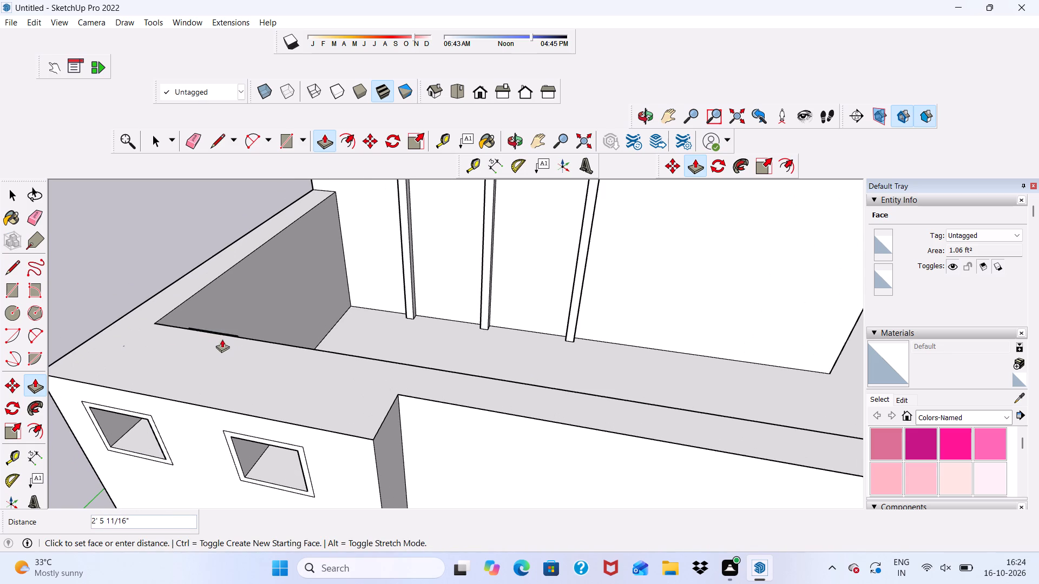
scroll(210, 338, up, 4)
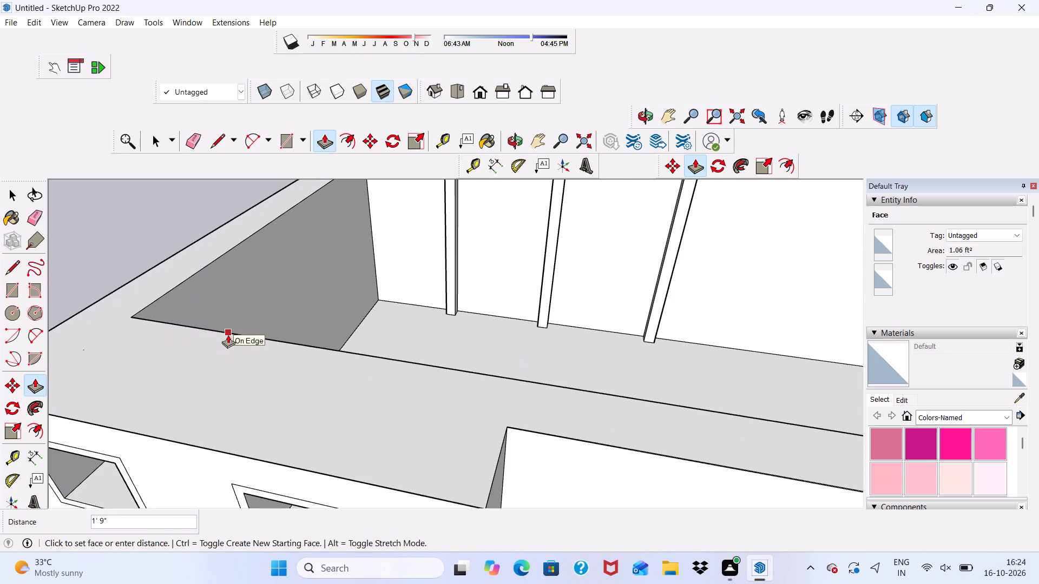
click(228, 335)
scroll(225, 363, down, 1)
middle_drag(229, 368, 353, 232)
key(space)
Delete the leftover face closing the back of the opening nearest the end block's outer corner.
scroll(363, 234, up, 1)
scroll(301, 259, down, 4)
middle_drag(284, 316, 285, 321)
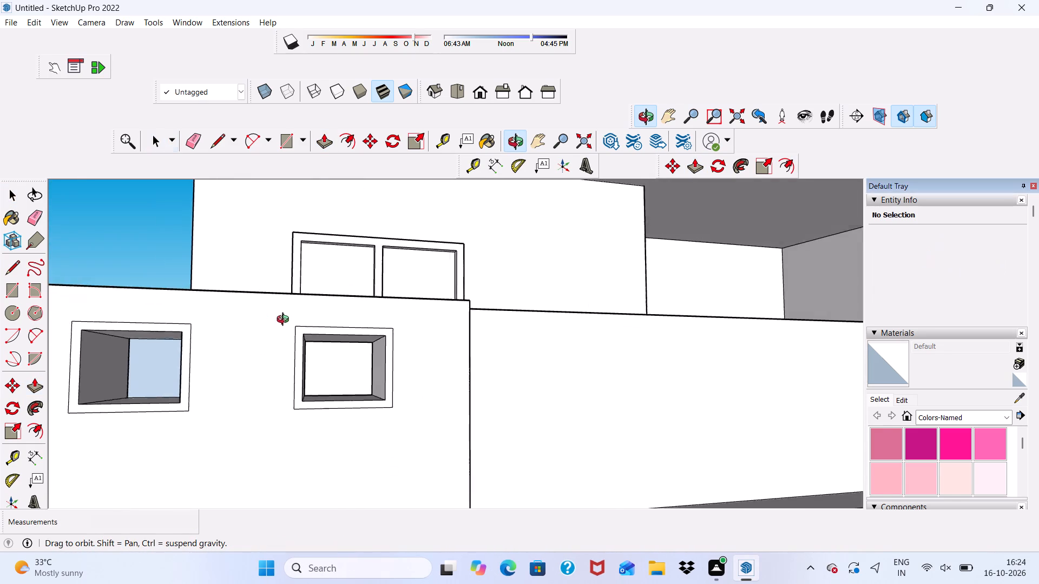
middle_drag(285, 321, 88, 430)
key(space)
scroll(233, 347, up, 5)
scroll(297, 309, down, 1)
middle_drag(297, 309, 383, 273)
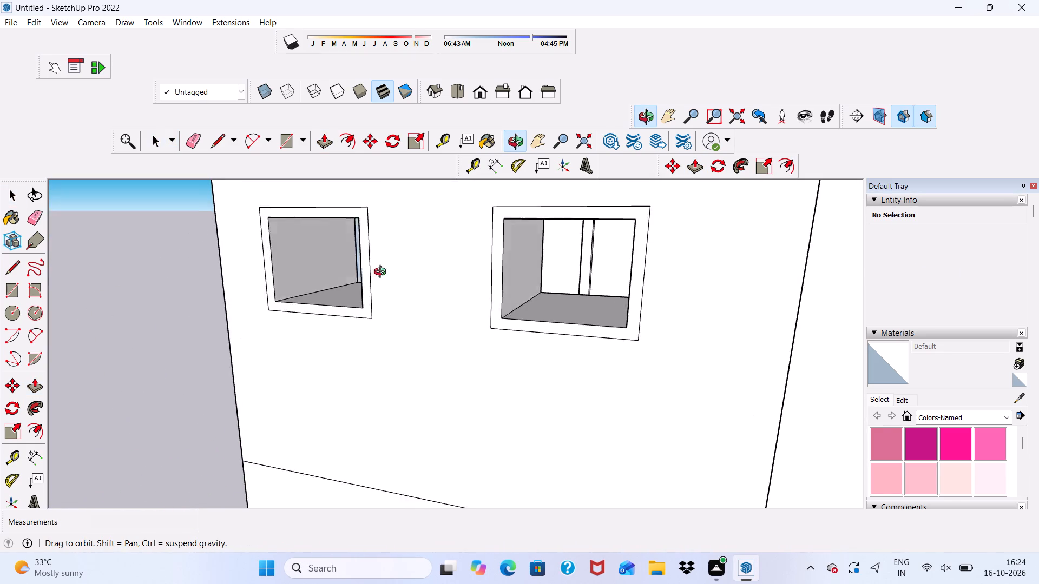
middle_drag(383, 273, 471, 268)
scroll(470, 262, up, 5)
click(311, 244)
scroll(313, 244, down, 8)
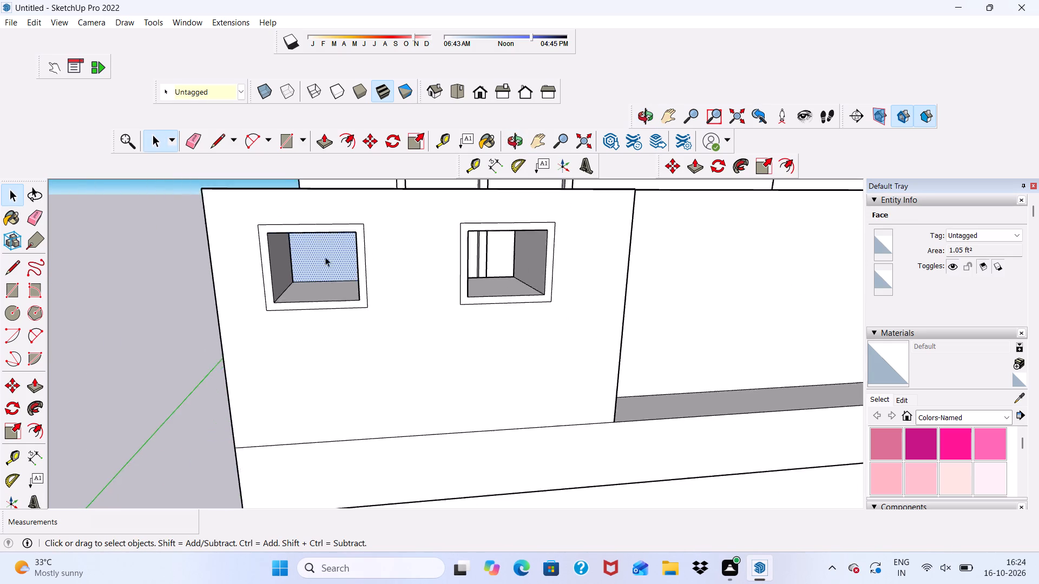
scroll(325, 257, down, 2)
middle_drag(328, 274, 195, 519)
scroll(344, 275, up, 2)
scroll(311, 249, down, 4)
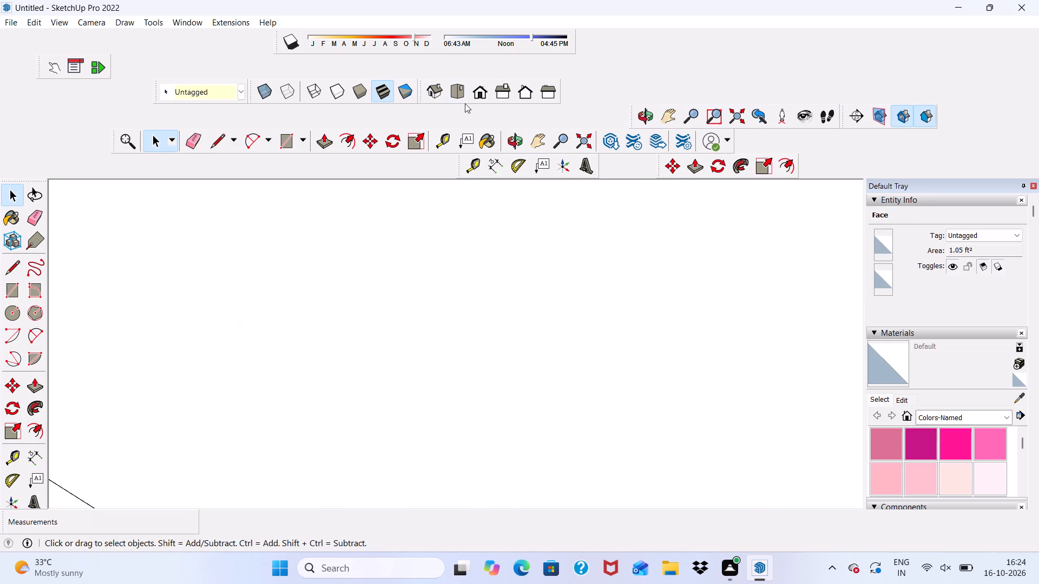
click(475, 89)
scroll(373, 251, down, 7)
middle_drag(433, 308, 745, 441)
scroll(599, 307, up, 4)
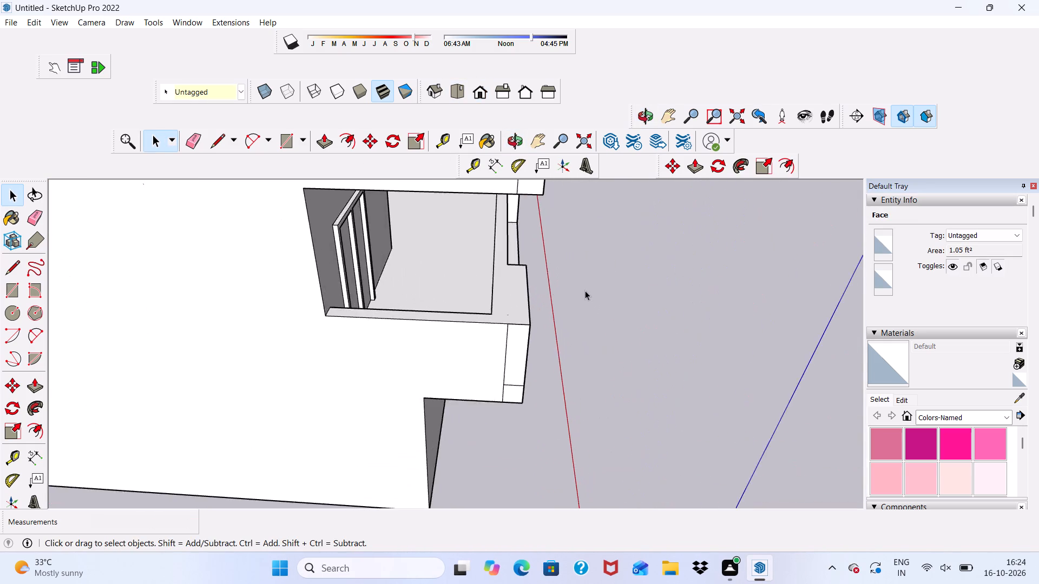
scroll(585, 290, up, 6)
middle_drag(461, 276, 222, 224)
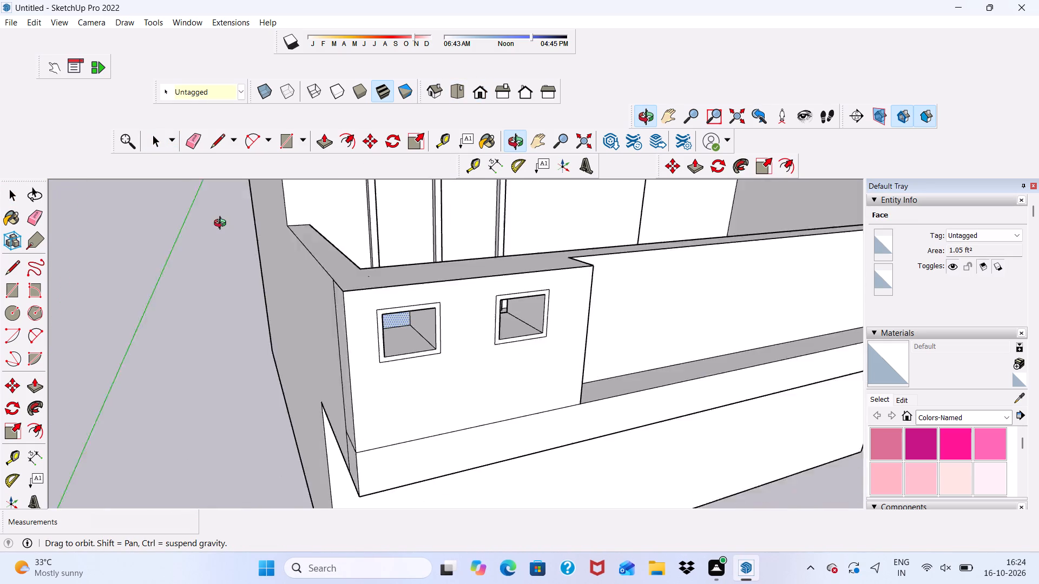
middle_drag(222, 224, 207, 216)
key(Delete)
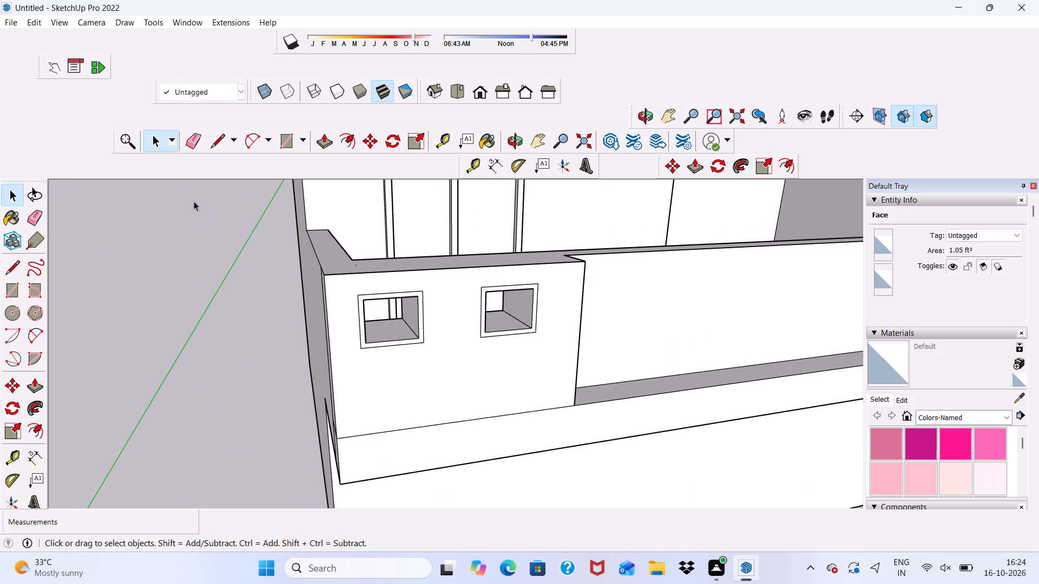
Push the side parapet's inner face about 1/8" so it sits flush with the side of the outer opening.
scroll(463, 444, down, 1)
middle_drag(448, 410, 439, 397)
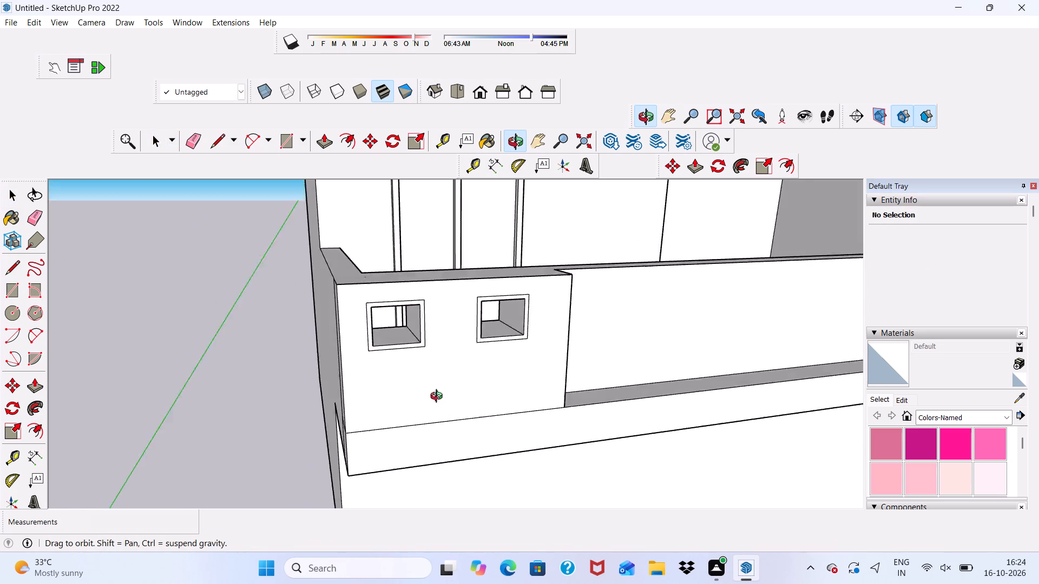
middle_drag(439, 397, 354, 362)
scroll(339, 341, up, 4)
scroll(367, 273, up, 11)
middle_drag(389, 266, 405, 273)
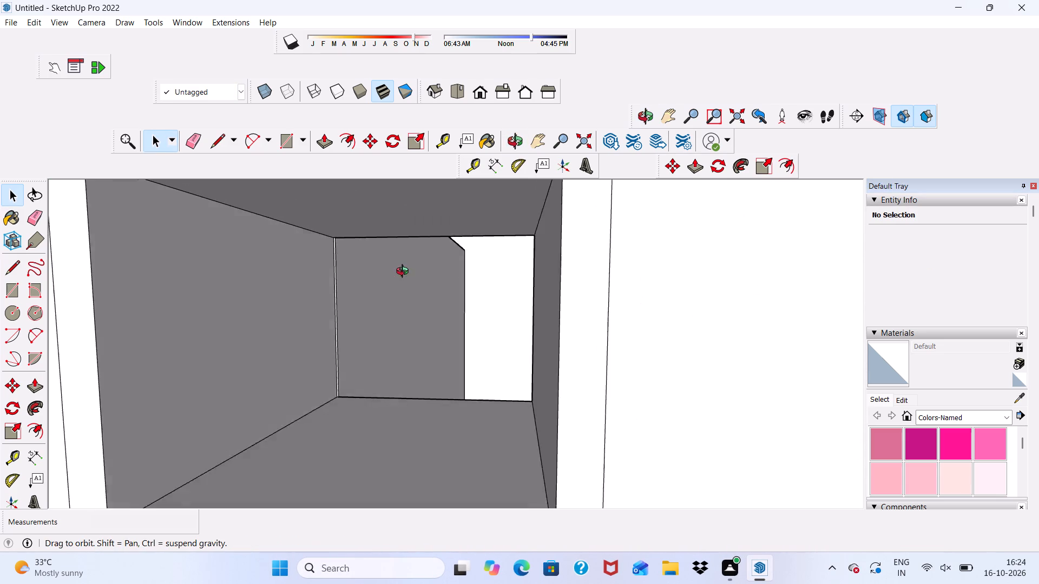
middle_drag(405, 273, 404, 276)
click(367, 283)
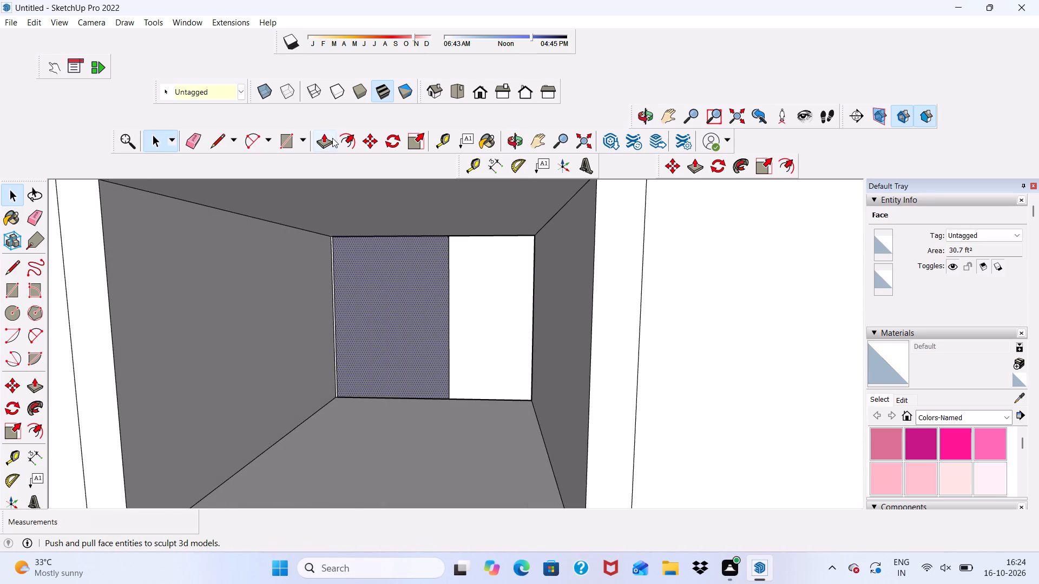
click(325, 138)
drag(363, 282, 357, 282)
scroll(285, 280, down, 3)
key(space)
Erase the leftover vertical edge between the outer opening's side and the side parapet's inner face.
click(187, 147)
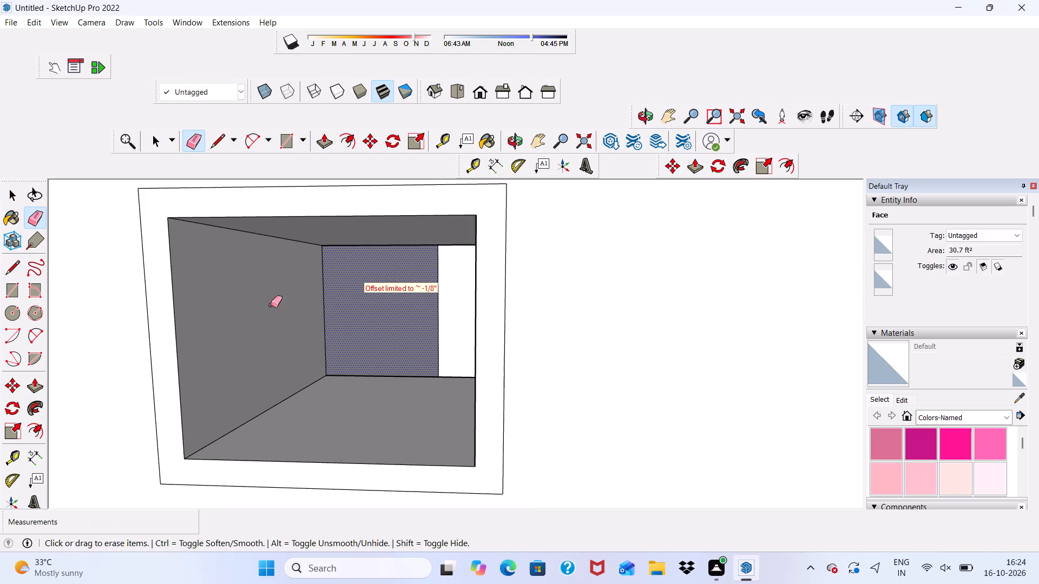
click(325, 318)
scroll(275, 334, down, 11)
middle_drag(323, 430, 344, 433)
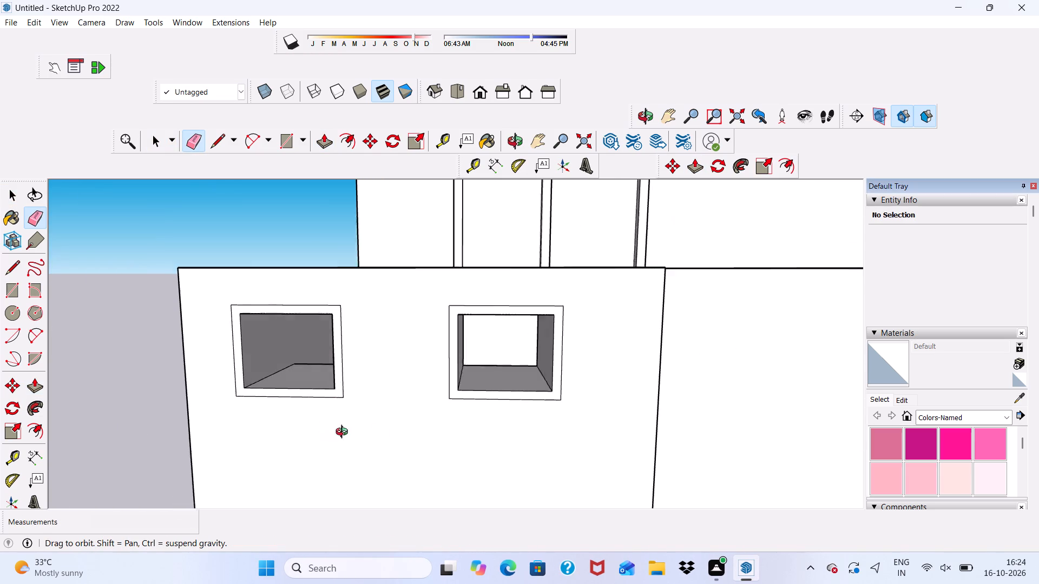
middle_drag(344, 433, 360, 398)
key(space)
Examine the two framed openings and the adjoining front parapet from several angles.
scroll(354, 395, up, 1)
scroll(347, 375, down, 9)
scroll(344, 412, up, 1)
middle_drag(344, 412, 350, 432)
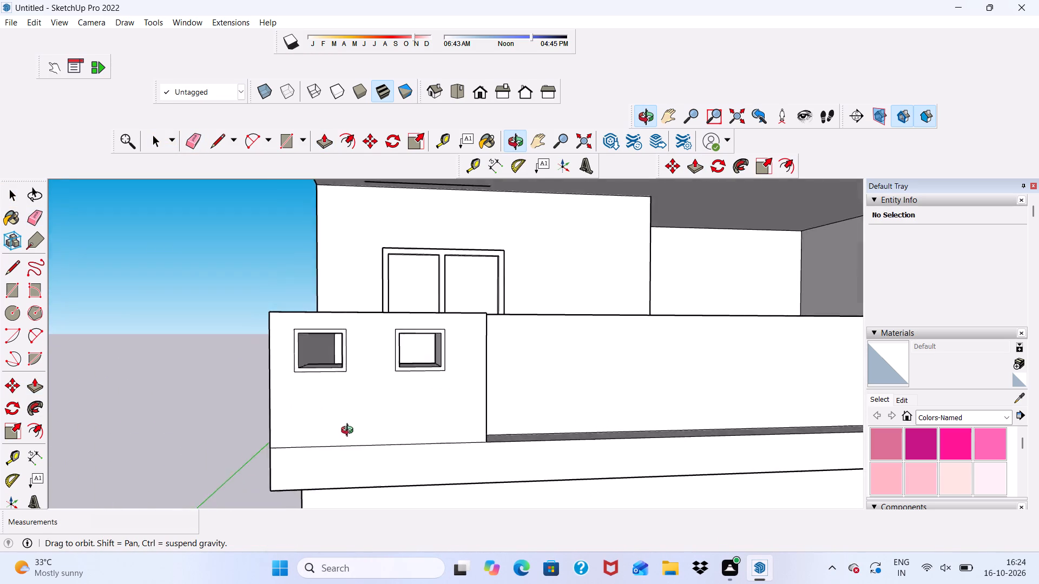
middle_drag(350, 432, 371, 415)
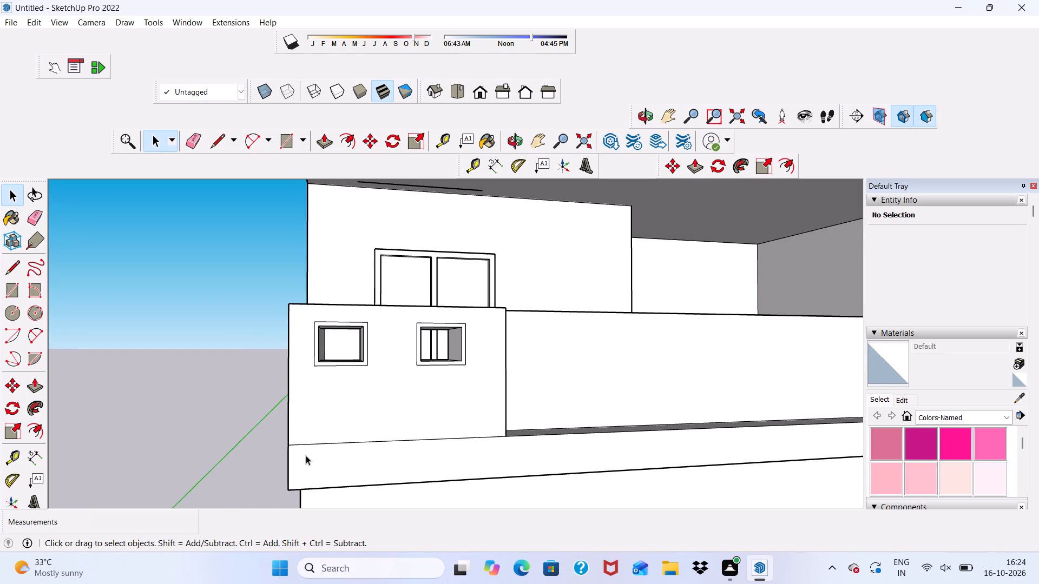
scroll(313, 472, down, 2)
middle_drag(490, 439, 443, 491)
scroll(460, 406, up, 1)
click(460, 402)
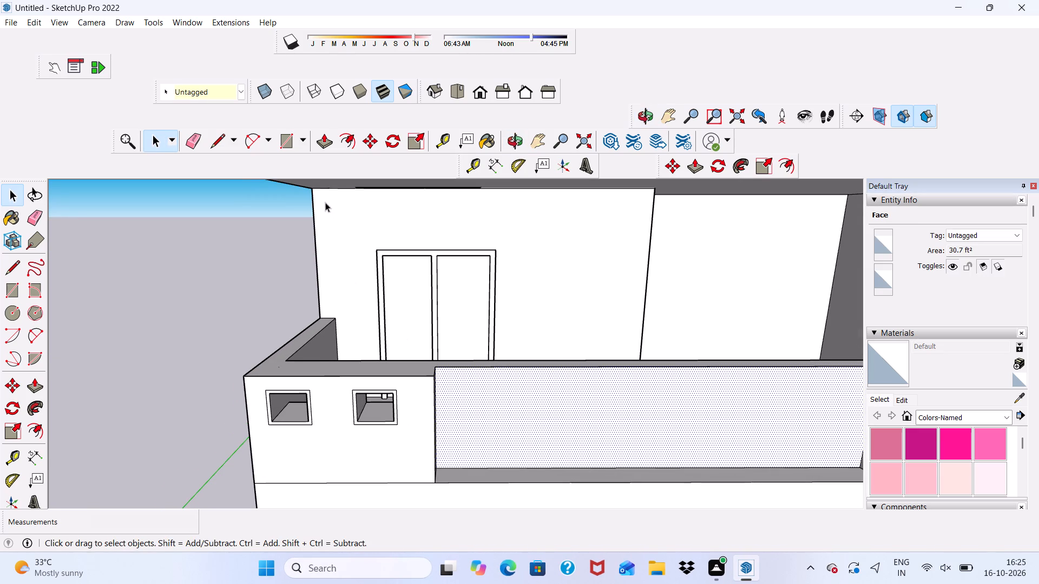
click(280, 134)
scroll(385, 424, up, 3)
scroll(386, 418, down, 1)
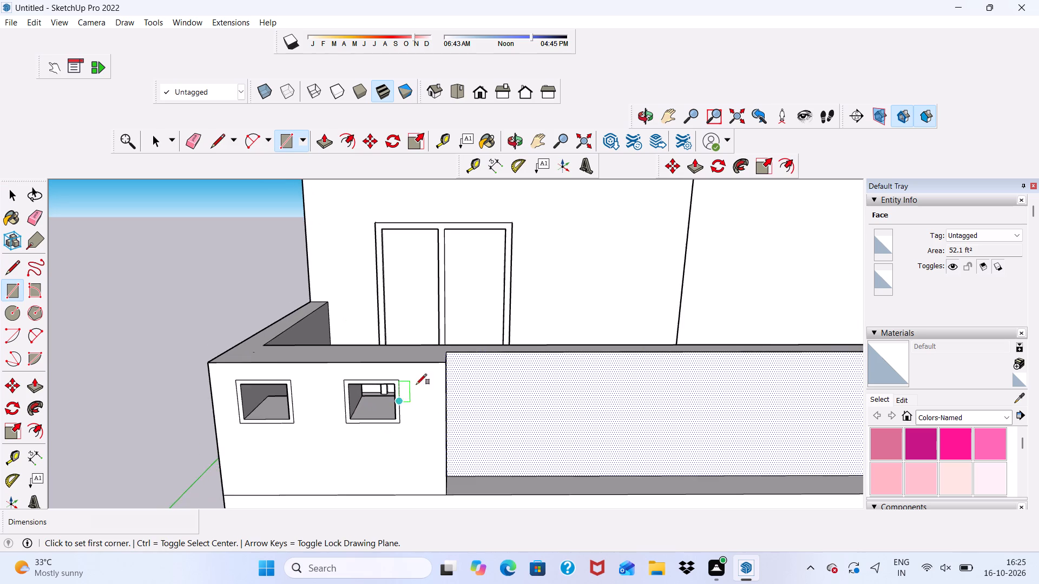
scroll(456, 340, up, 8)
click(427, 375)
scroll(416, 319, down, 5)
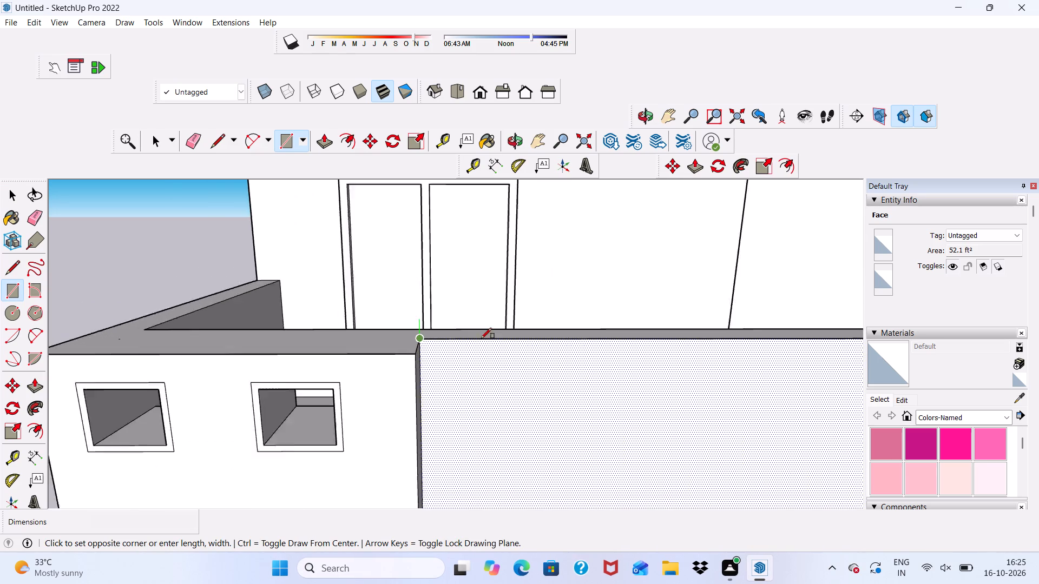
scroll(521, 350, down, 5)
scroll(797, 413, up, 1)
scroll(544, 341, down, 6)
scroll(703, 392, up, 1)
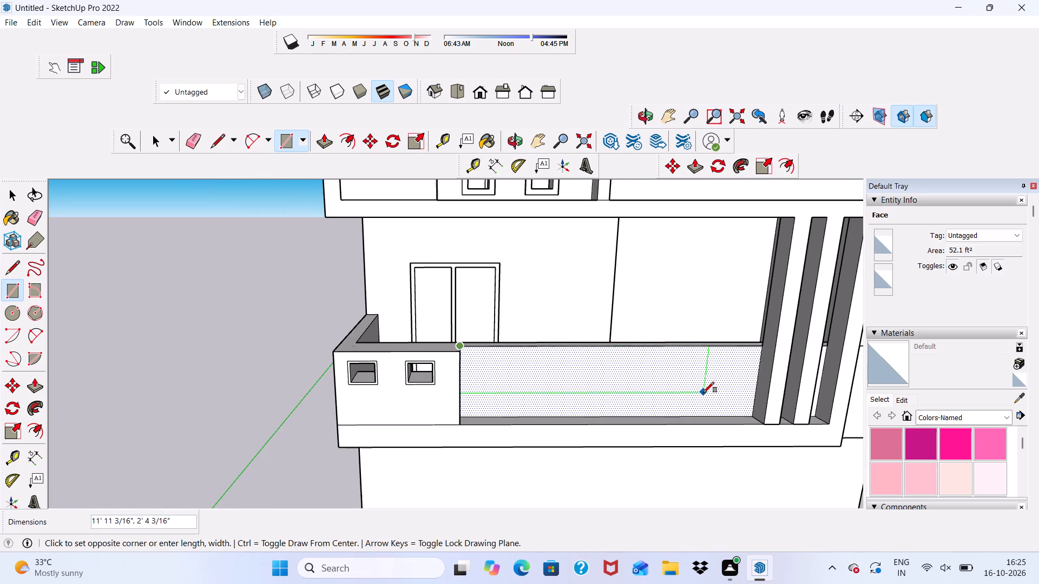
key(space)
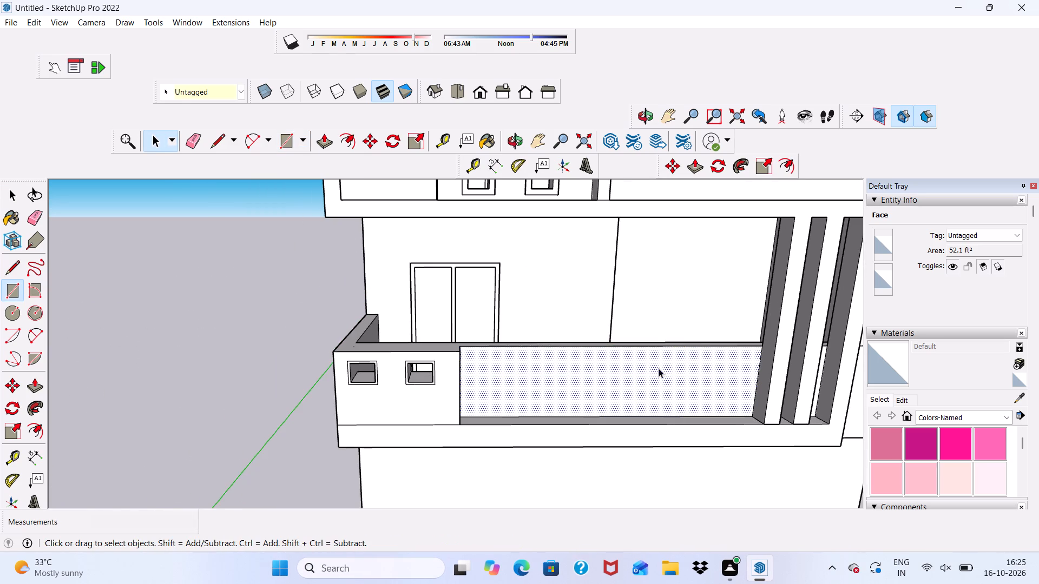
Push the balcony's long recessed front parapet face back 6" through its thickness to open it up.
click(650, 386)
click(332, 145)
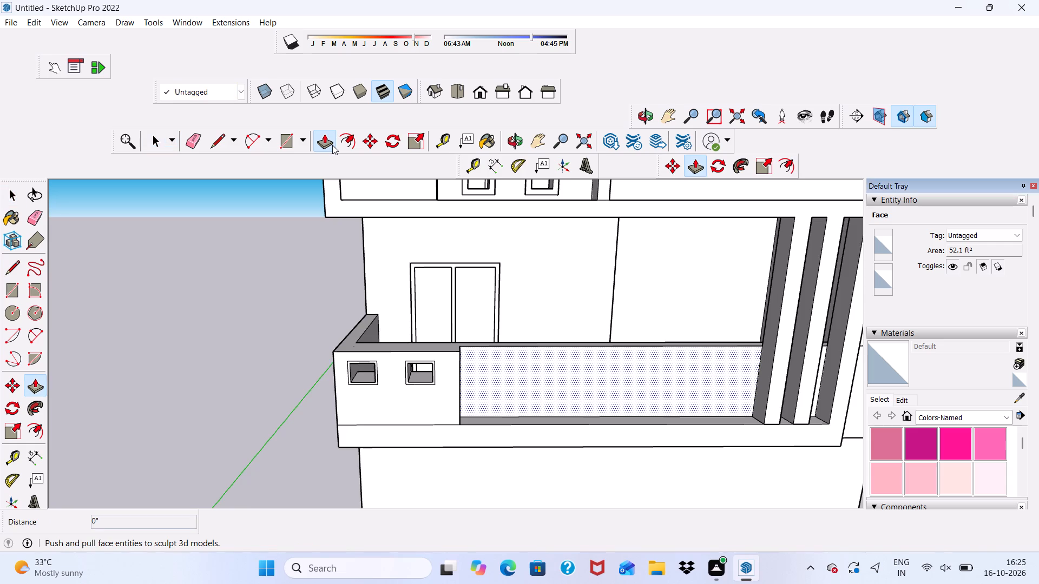
scroll(399, 239, down, 4)
scroll(659, 363, up, 4)
drag(622, 340, 622, 331)
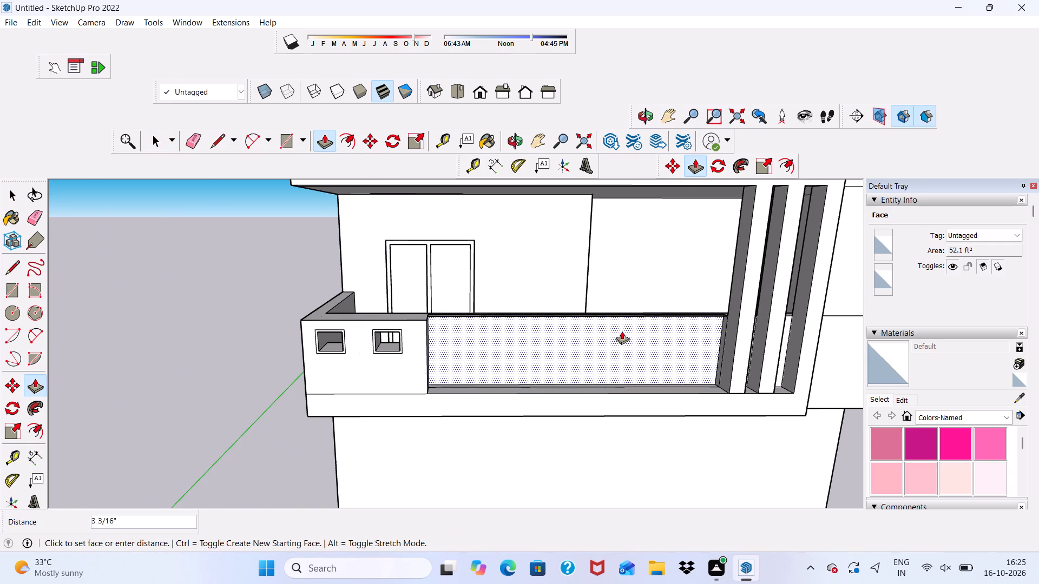
drag(622, 331, 622, 328)
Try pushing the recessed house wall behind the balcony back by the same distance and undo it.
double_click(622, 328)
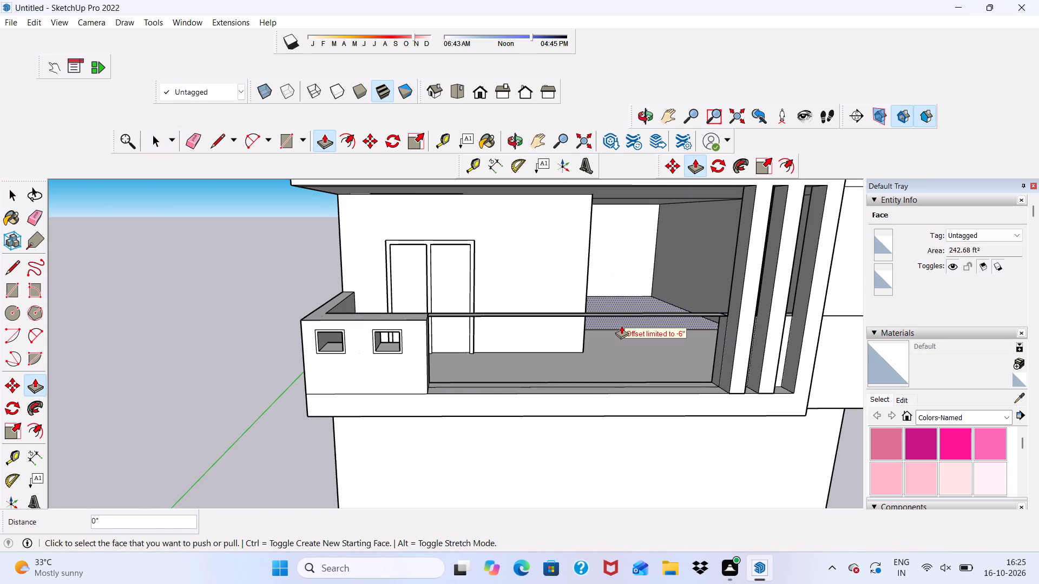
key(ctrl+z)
Pull the recessed house wall behind the balcony forward 6' 7 1/8", flush with the adjoining wall beside the door.
ctrl+drag(622, 324, 545, 348)
scroll(587, 342, up, 3)
scroll(509, 405, down, 1)
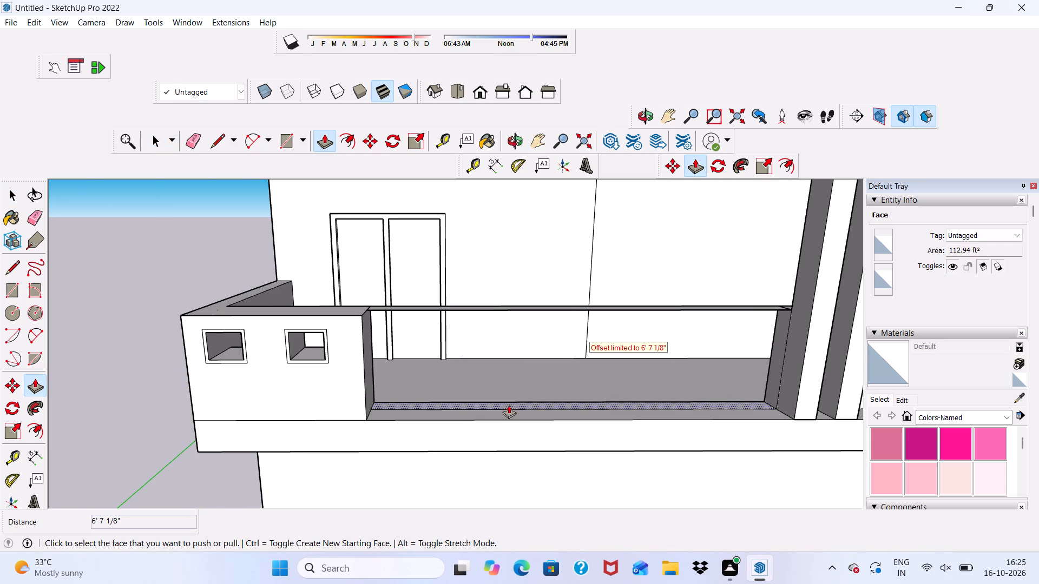
key(space)
key(space)
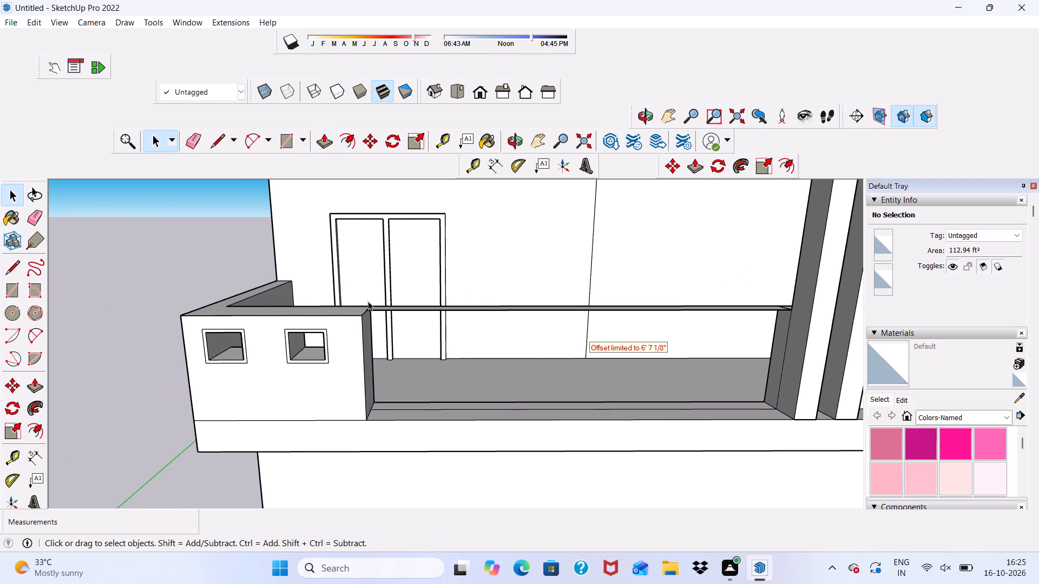
Draw a line about 7 3/8" long across the parapet's top face, from the end block's inner front corner to its back edge.
scroll(397, 318, up, 9)
scroll(390, 301, down, 3)
middle_drag(392, 308, 358, 335)
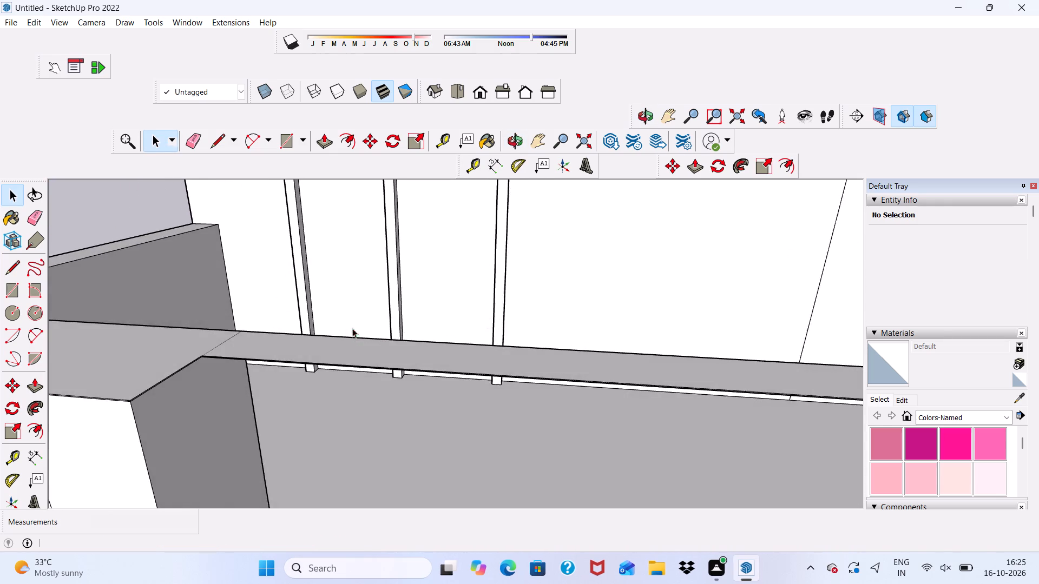
scroll(342, 310, down, 1)
click(215, 137)
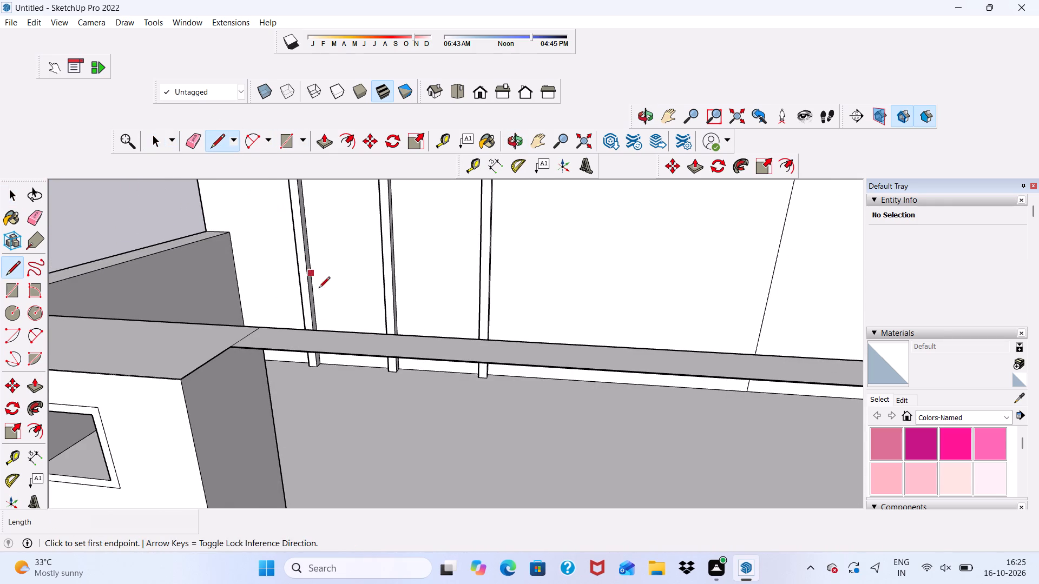
scroll(285, 334, up, 3)
click(216, 344)
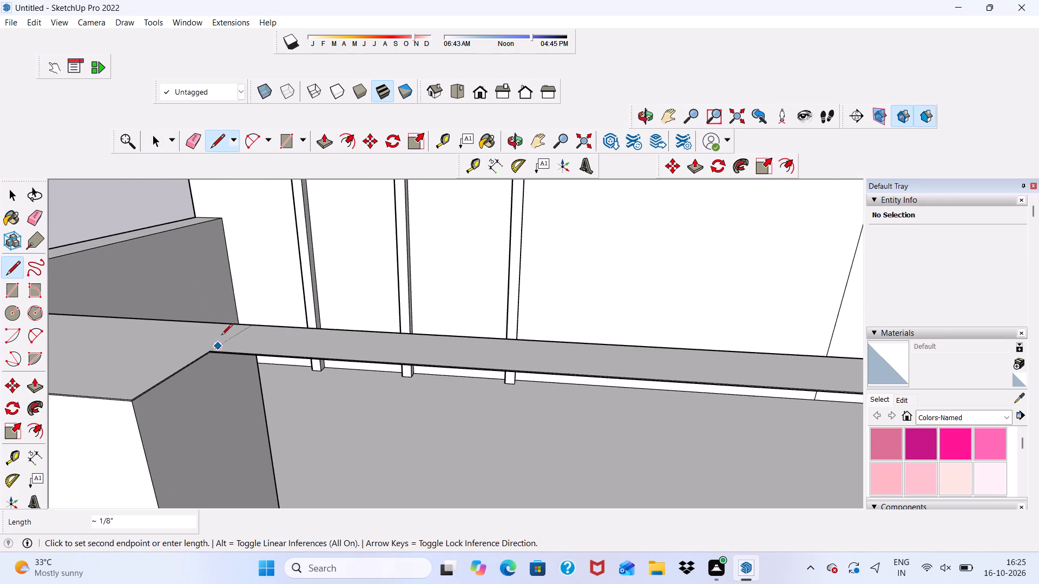
click(249, 323)
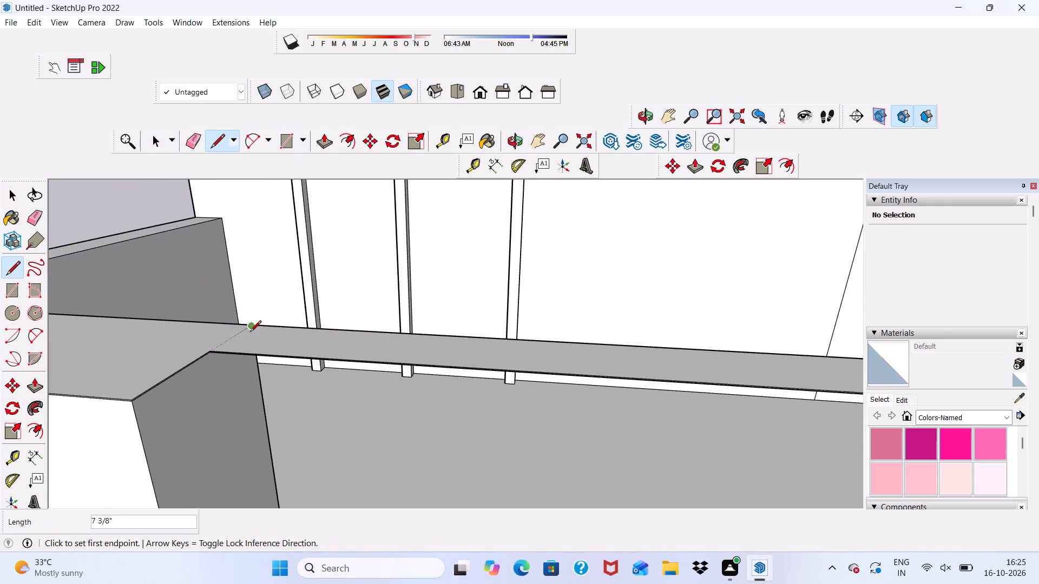
key(space)
click(275, 354)
click(280, 346)
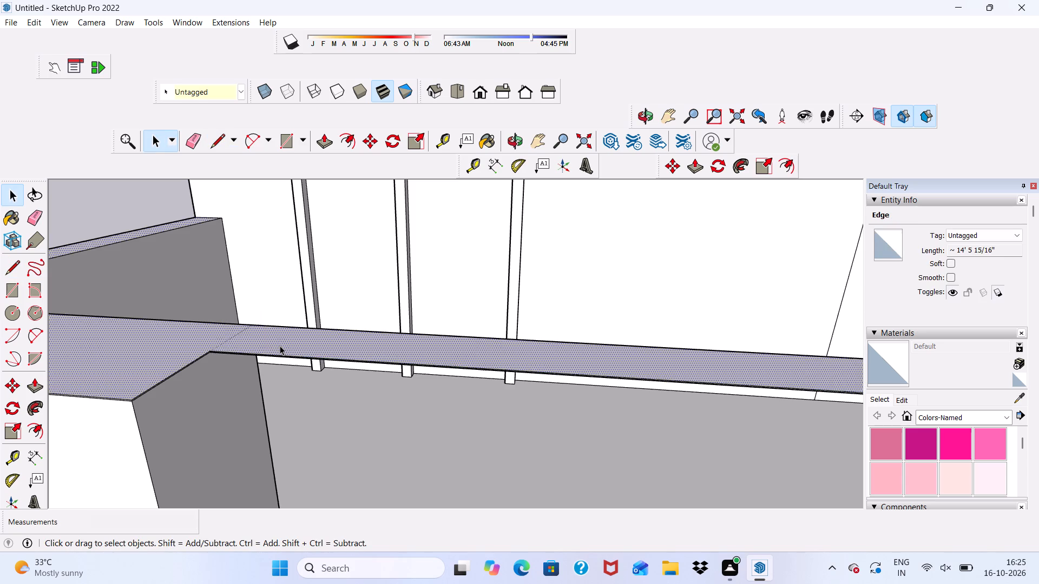
Draw a rectangle about 14' 4" by 9" over the long parapet's top face, from the end block's corner to the slatted pillar.
scroll(282, 339, down, 4)
middle_drag(362, 367, 324, 422)
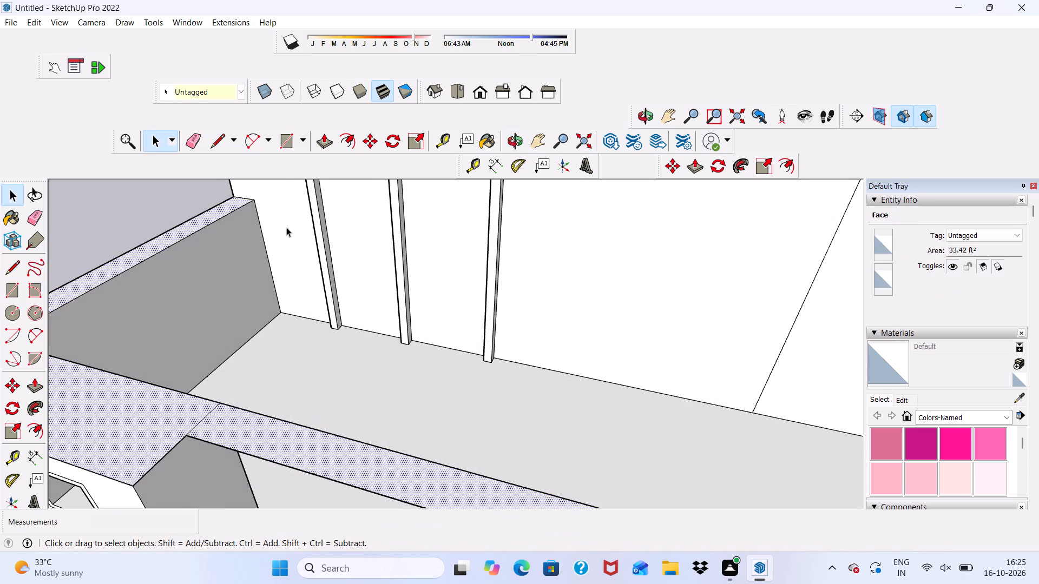
click(287, 142)
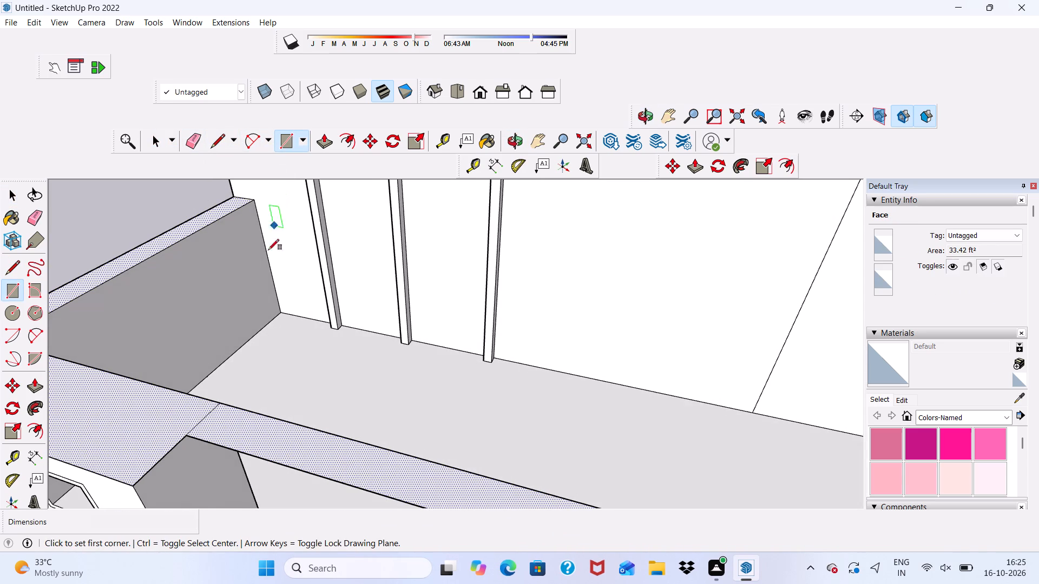
scroll(208, 422, up, 4)
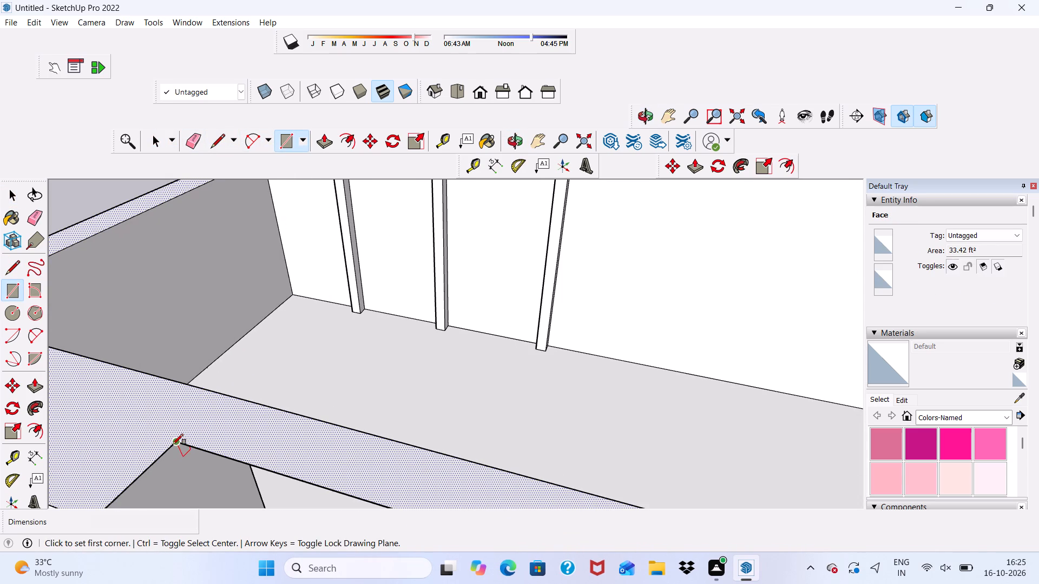
click(175, 441)
scroll(193, 373, down, 15)
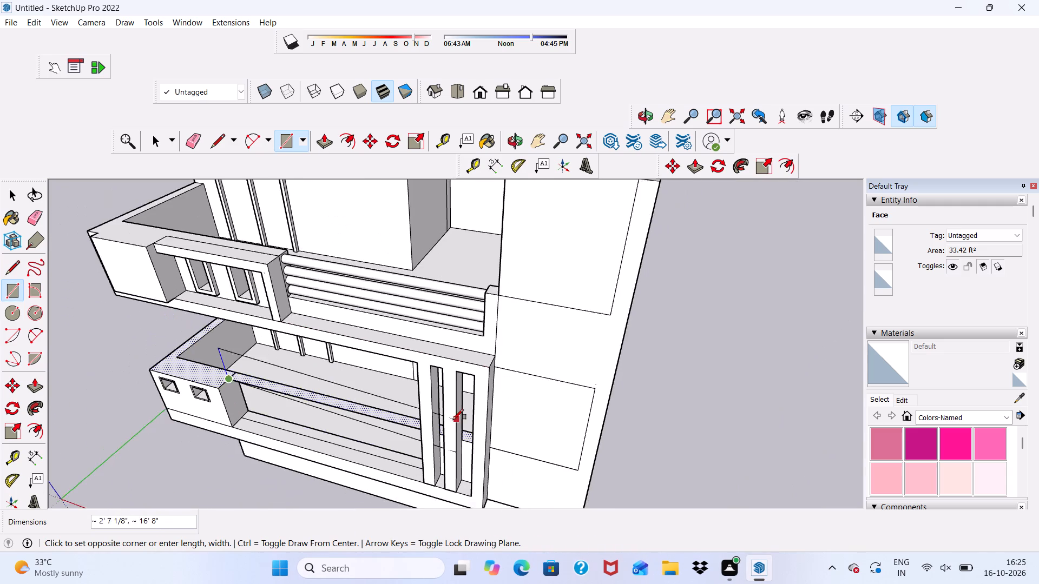
scroll(453, 420, down, 2)
middle_drag(418, 417, 642, 351)
scroll(465, 421, up, 4)
scroll(521, 412, up, 3)
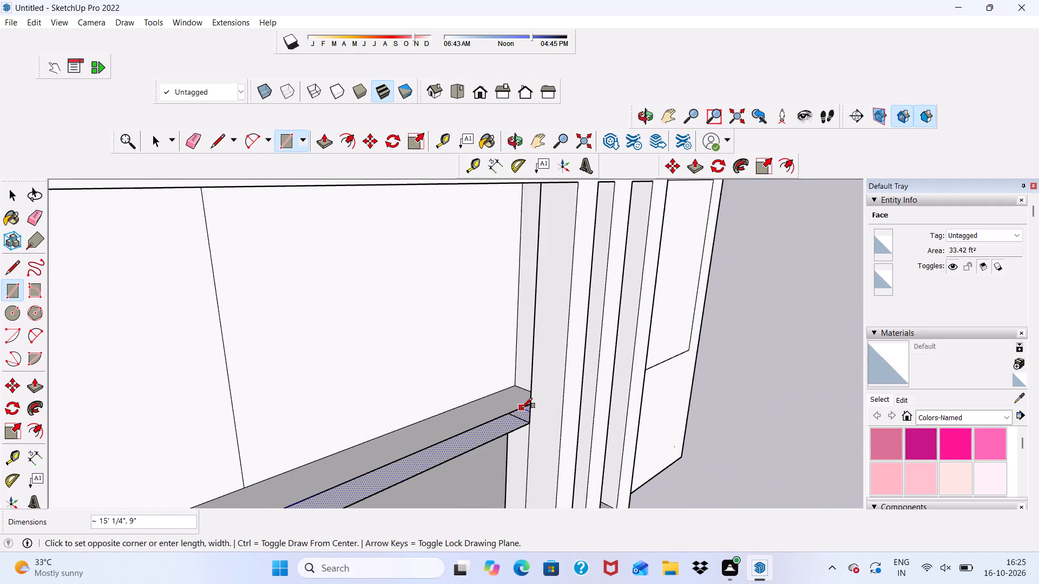
scroll(522, 408, up, 9)
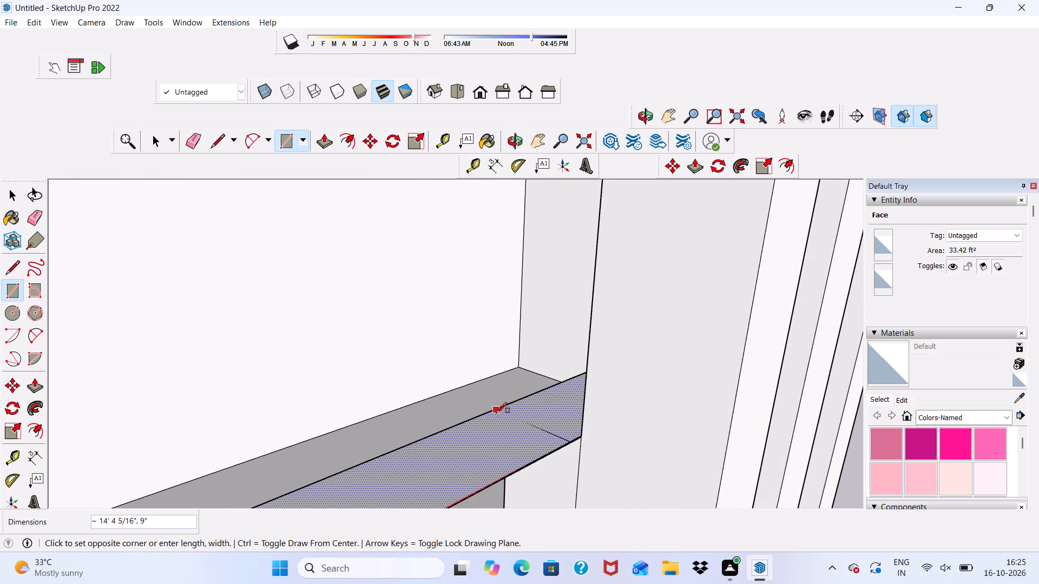
click(501, 404)
key(space)
Erase the long edges of the strip spanning between the end block and the slatted pillar to remove the parapet's top.
scroll(501, 388, down, 3)
scroll(514, 426, left, 1)
scroll(448, 368, down, 5)
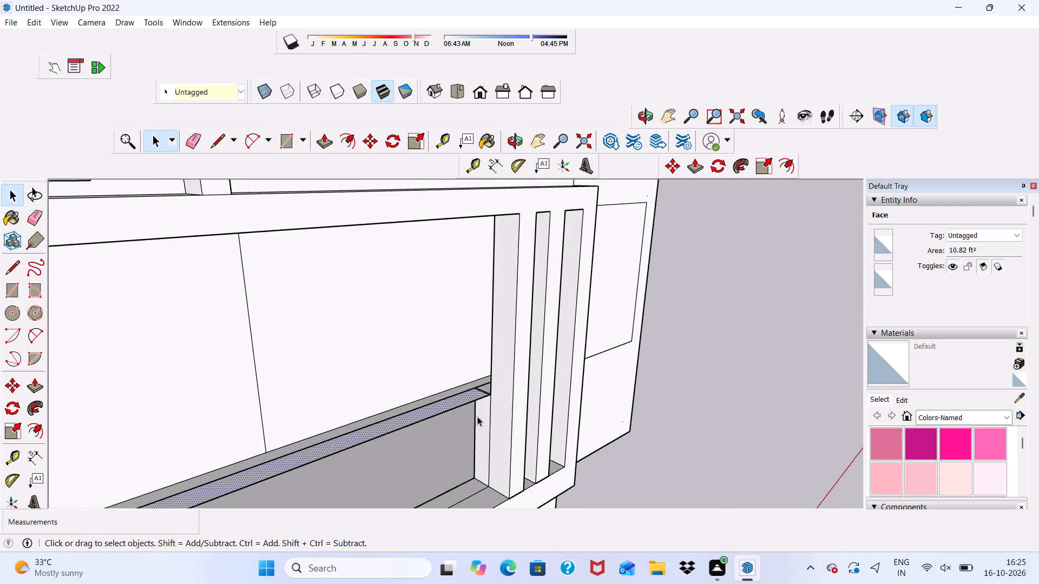
middle_drag(465, 433, 428, 398)
scroll(422, 389, up, 1)
scroll(361, 350, down, 5)
middle_drag(371, 376, 351, 443)
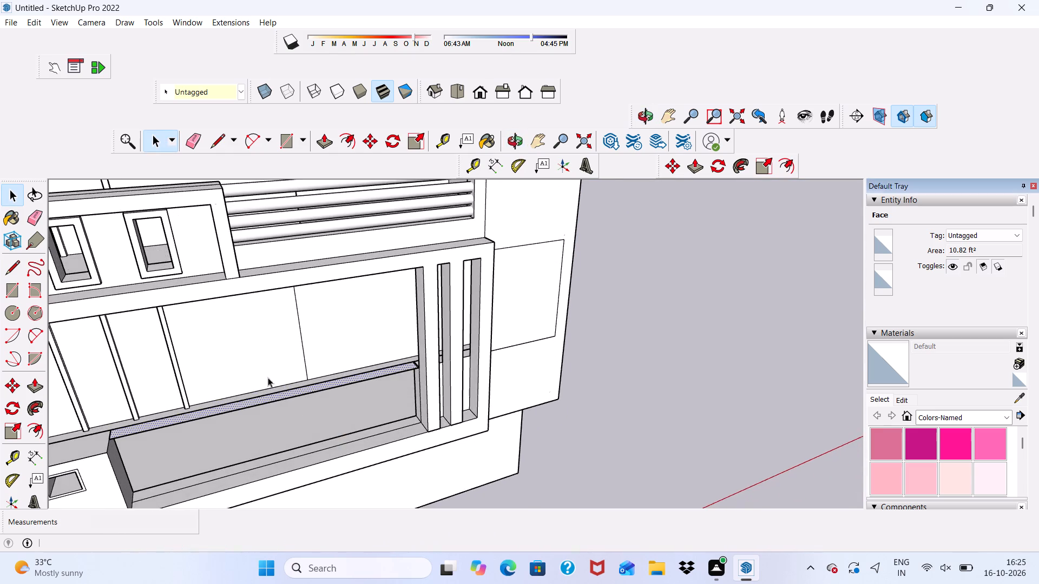
scroll(235, 349, up, 1)
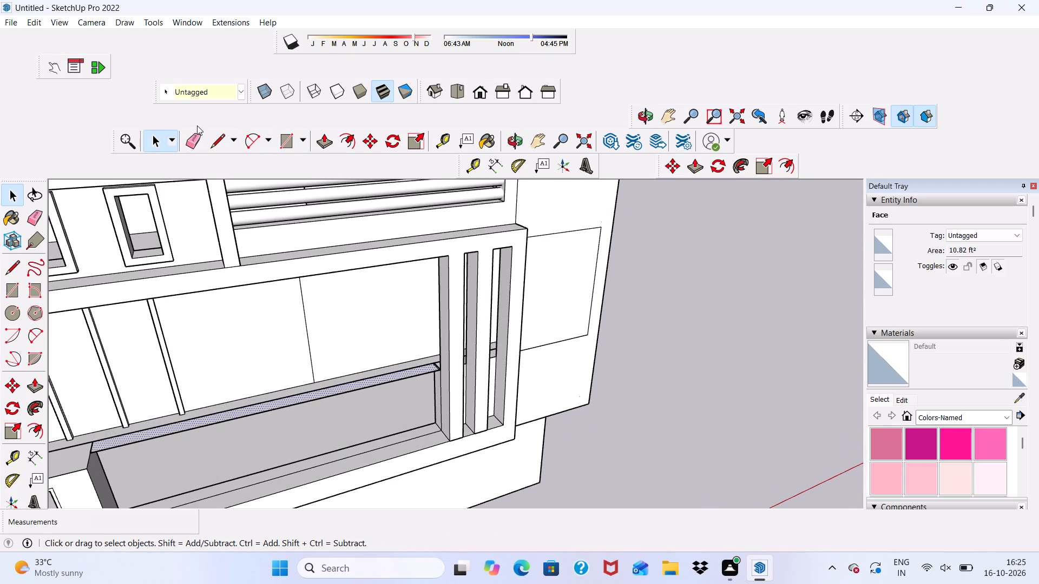
click(192, 137)
scroll(199, 200, down, 1)
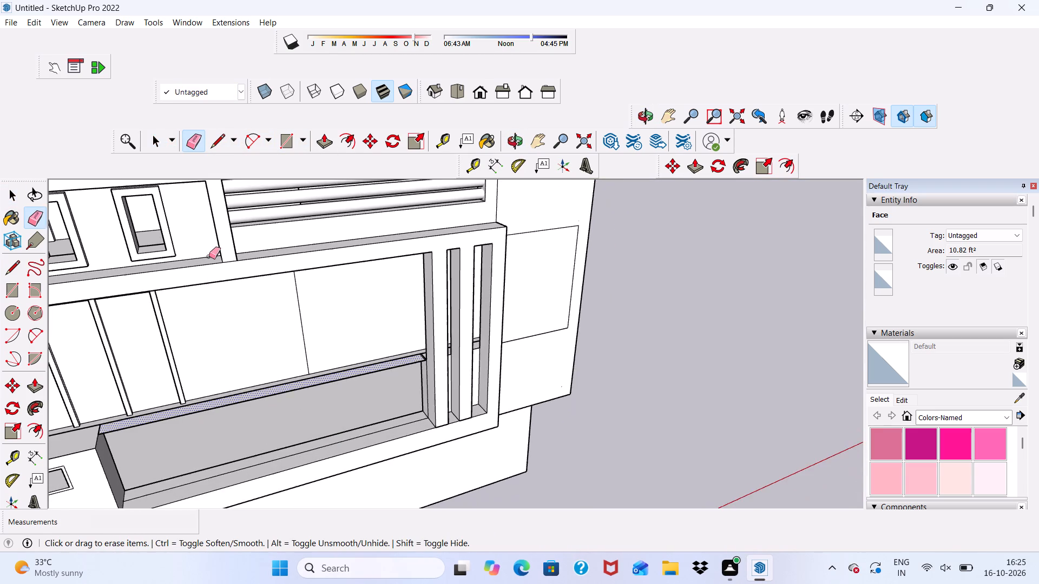
scroll(194, 364, up, 3)
double_click(216, 430)
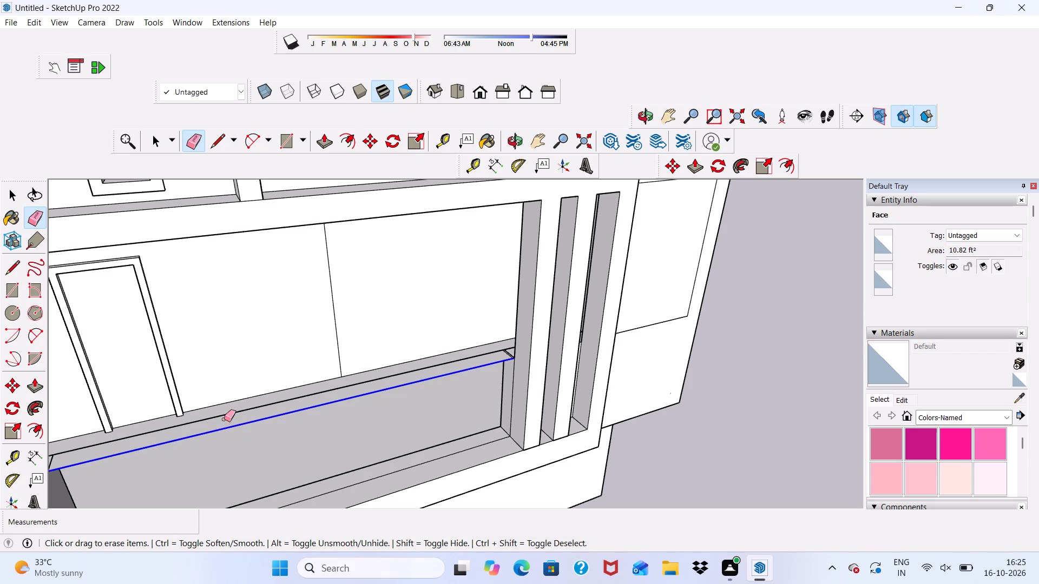
click(224, 419)
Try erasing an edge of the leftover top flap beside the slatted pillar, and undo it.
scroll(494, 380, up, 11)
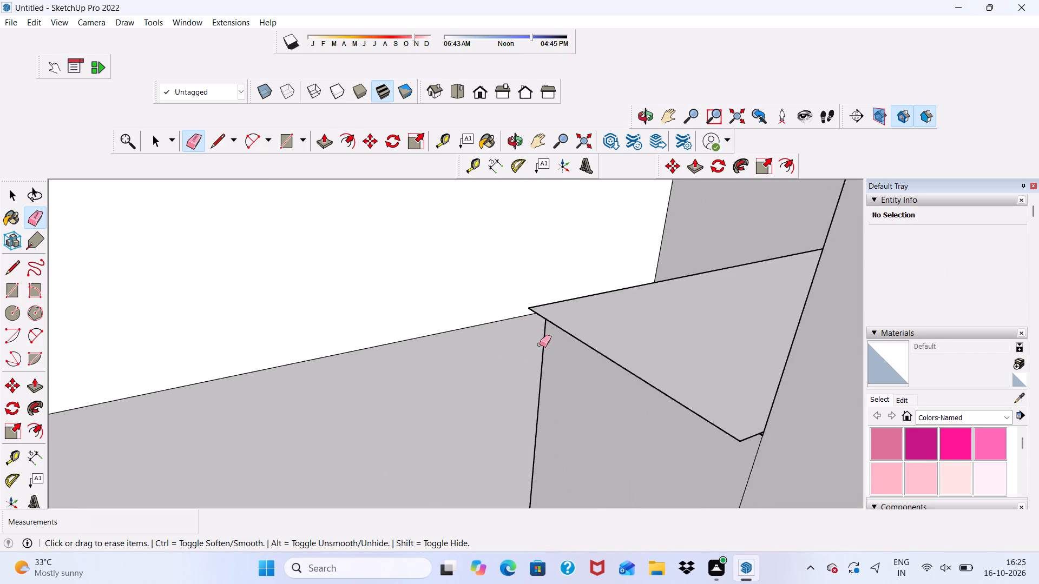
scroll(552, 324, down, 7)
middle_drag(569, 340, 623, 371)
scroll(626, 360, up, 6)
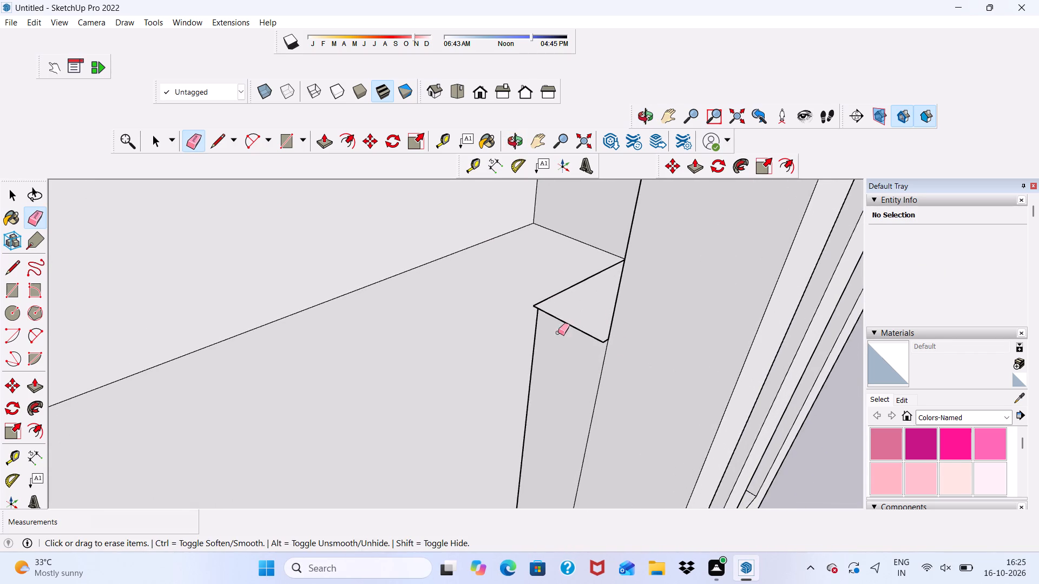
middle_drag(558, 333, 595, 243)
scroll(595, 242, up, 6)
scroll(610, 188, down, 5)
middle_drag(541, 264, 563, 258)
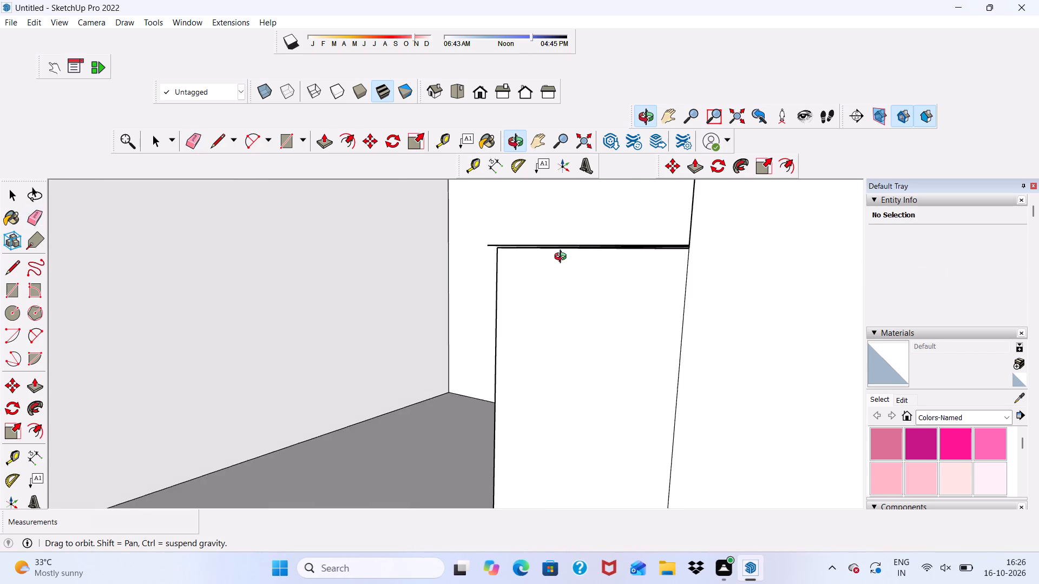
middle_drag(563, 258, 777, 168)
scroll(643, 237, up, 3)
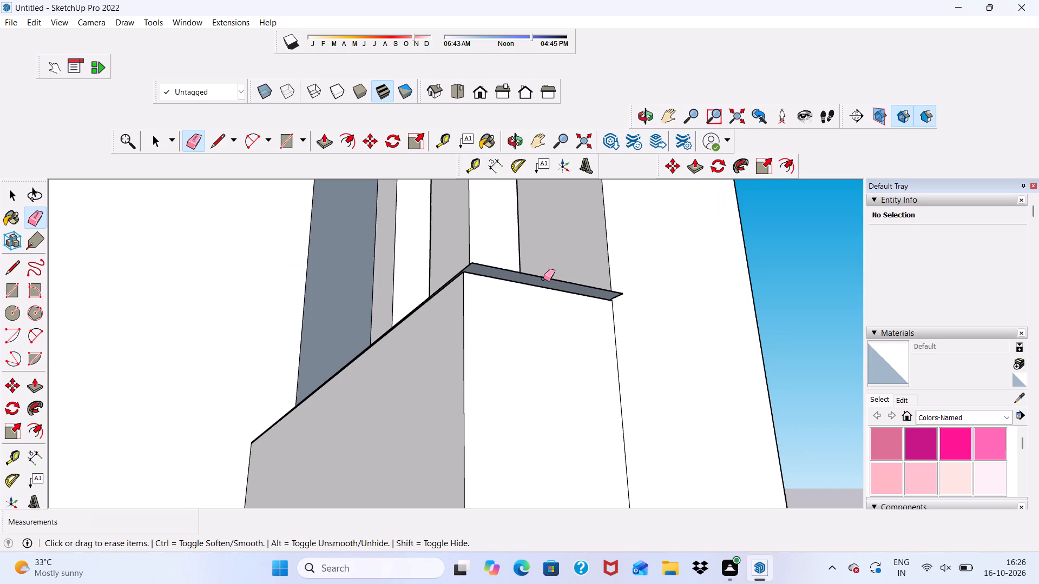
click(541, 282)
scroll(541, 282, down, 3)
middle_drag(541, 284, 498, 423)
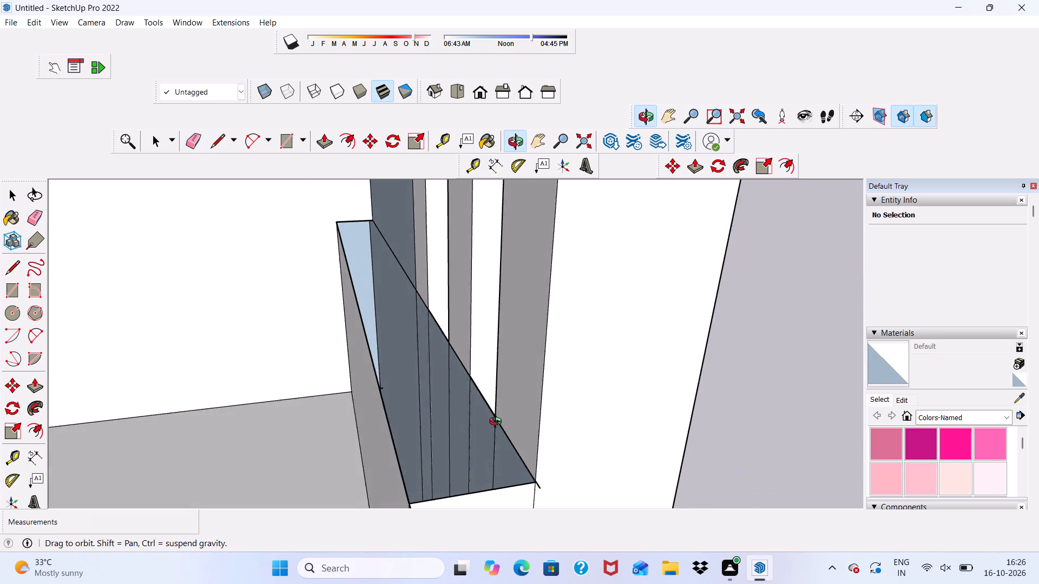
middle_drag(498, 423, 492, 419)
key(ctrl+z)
Pull the stub wall's end face beneath the leftover flap outward to meet the flap's overhanging edge.
scroll(451, 456, down, 1)
middle_drag(452, 466, 513, 313)
scroll(515, 310, up, 5)
key(space)
click(516, 296)
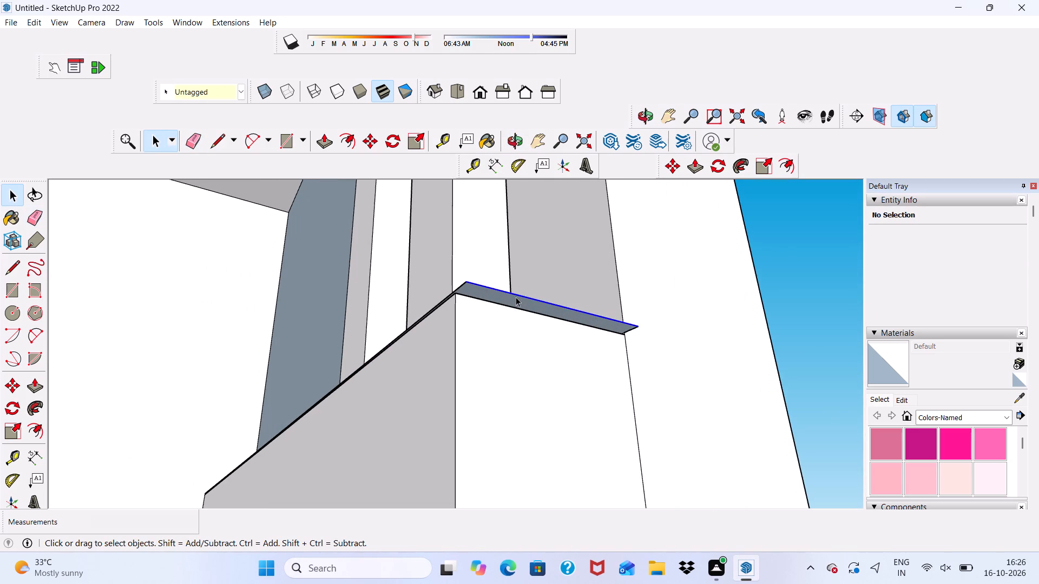
scroll(510, 299, up, 3)
click(510, 299)
click(496, 339)
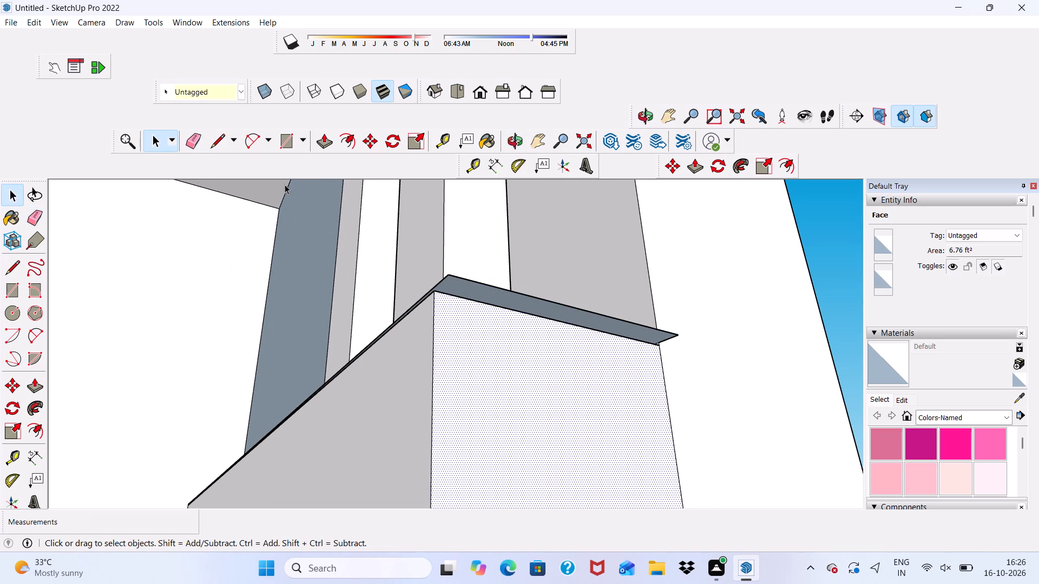
click(318, 136)
click(480, 374)
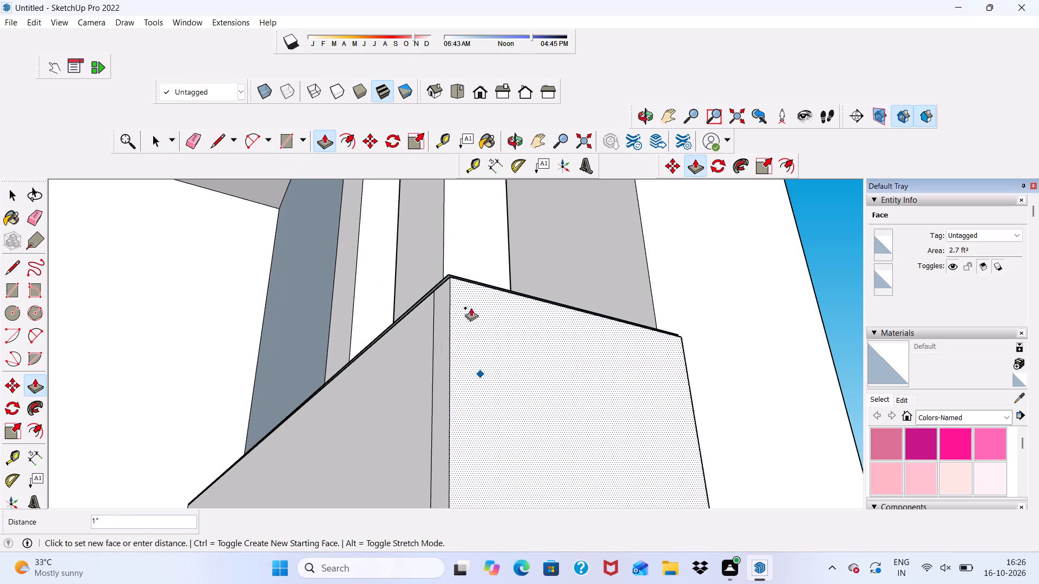
scroll(470, 273, up, 2)
scroll(470, 274, down, 4)
middle_drag(474, 283, 474, 337)
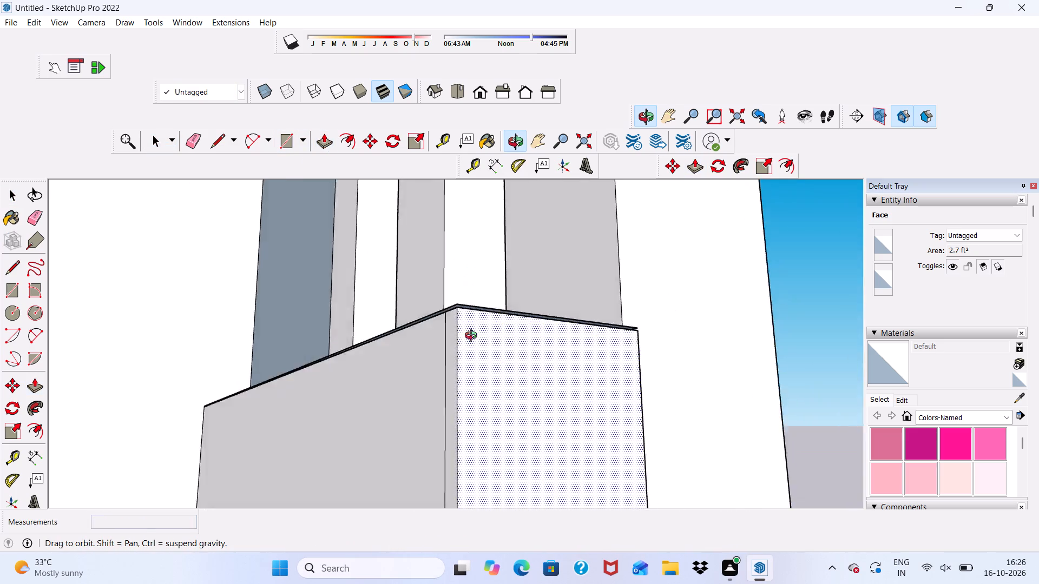
middle_drag(474, 337, 418, 419)
scroll(411, 395, up, 3)
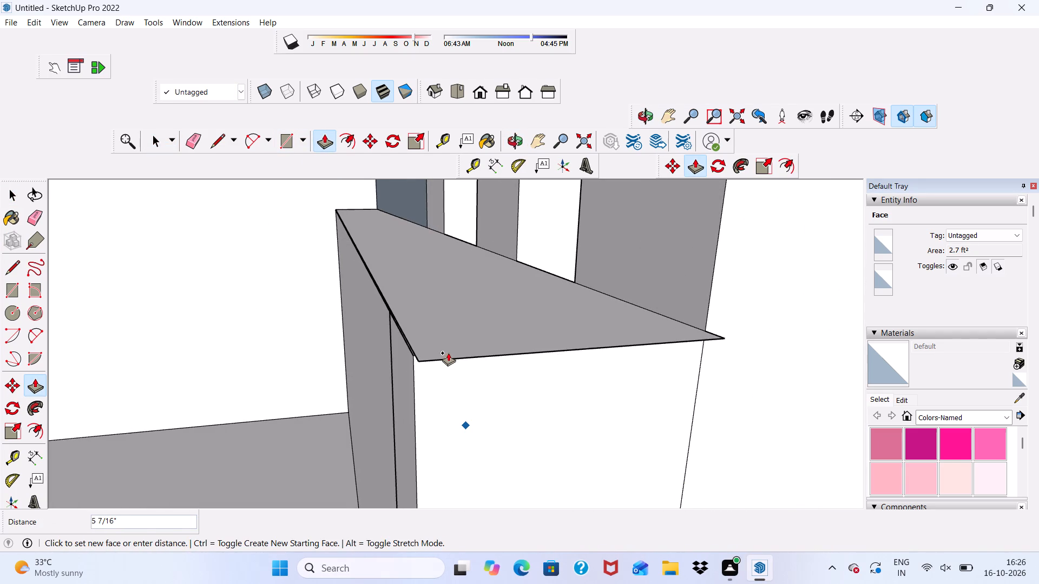
click(455, 361)
Raise the thin 9" strip on the stub wall's top, in front of the flap, by about 1/8".
scroll(458, 360, up, 8)
key(space)
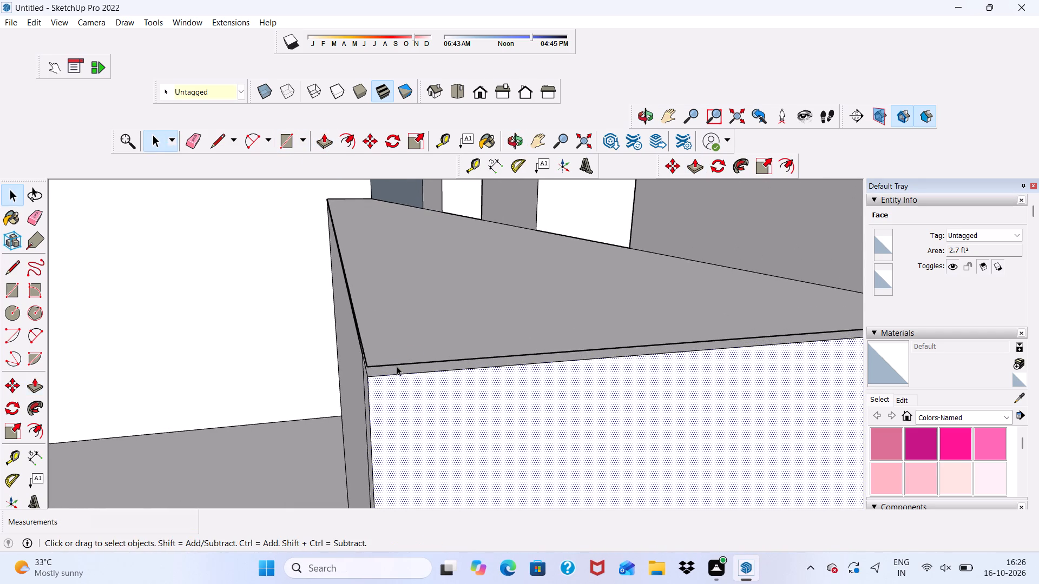
click(397, 367)
scroll(393, 374, up, 5)
click(384, 366)
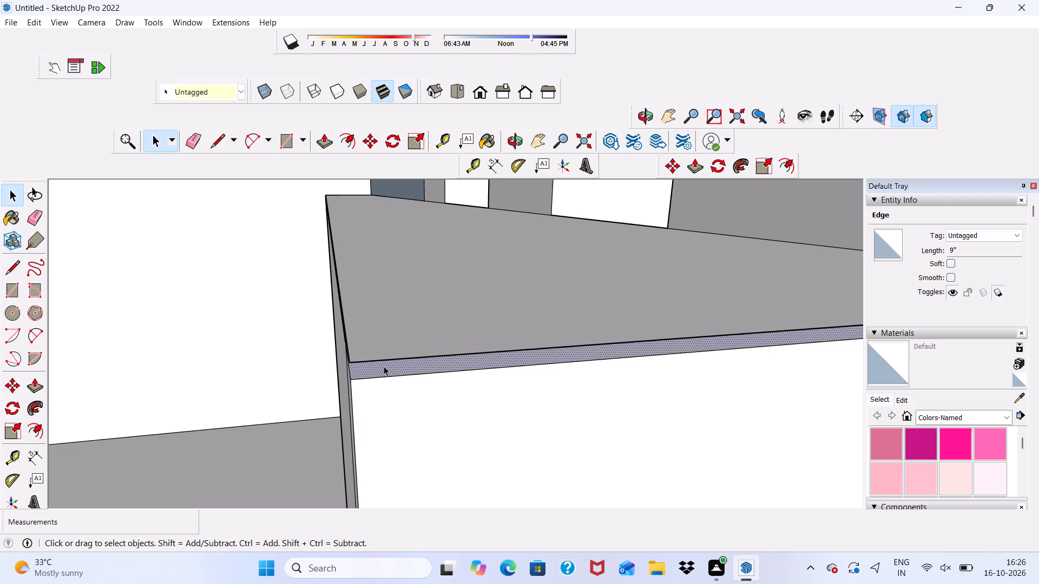
click(325, 142)
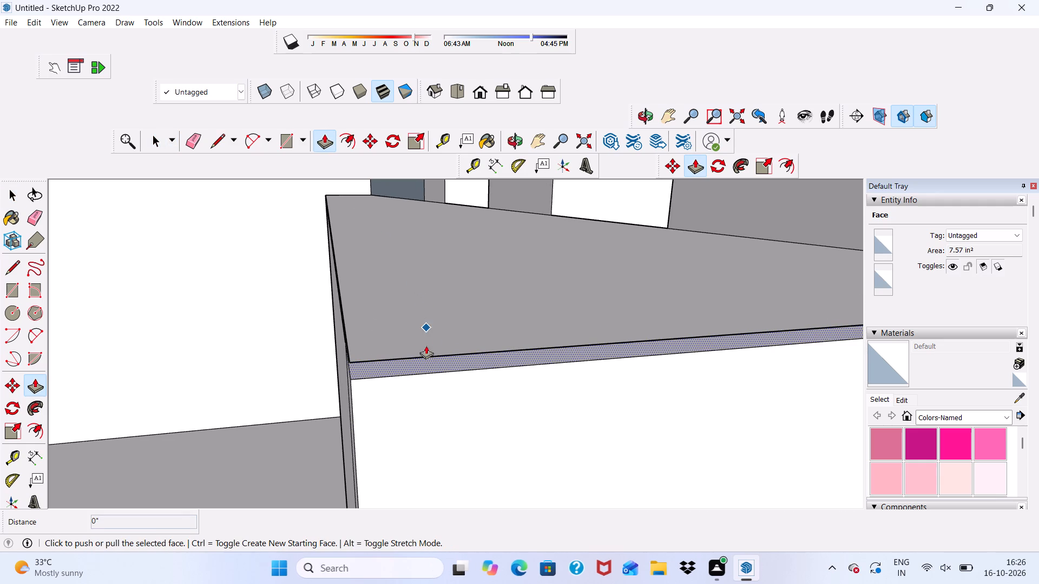
click(424, 364)
click(418, 335)
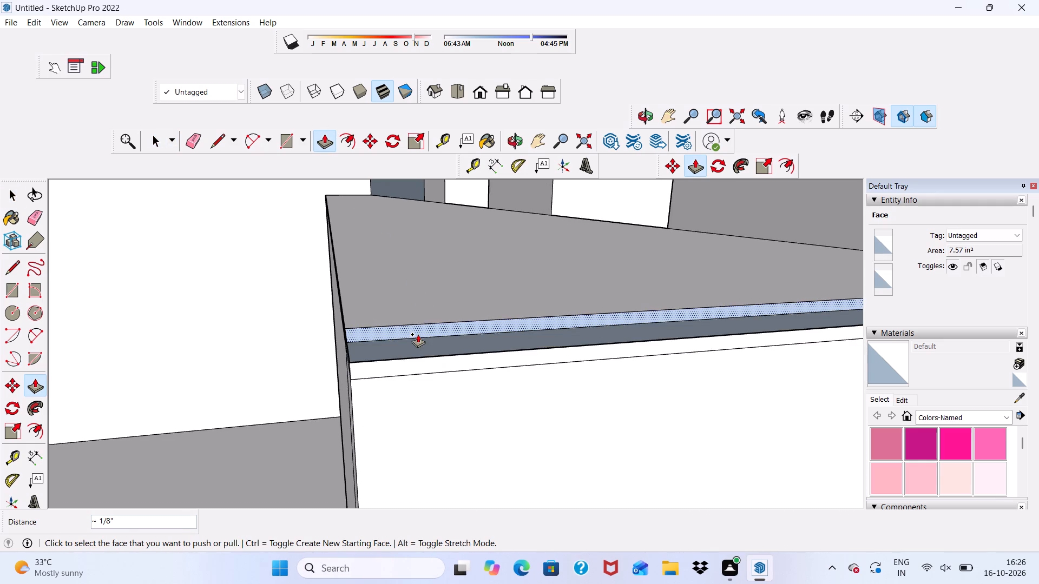
Push the thin vertical face beside the raised strip about 13/16" to align it between the flap and stub wall edges.
scroll(418, 329, up, 3)
click(418, 329)
click(429, 399)
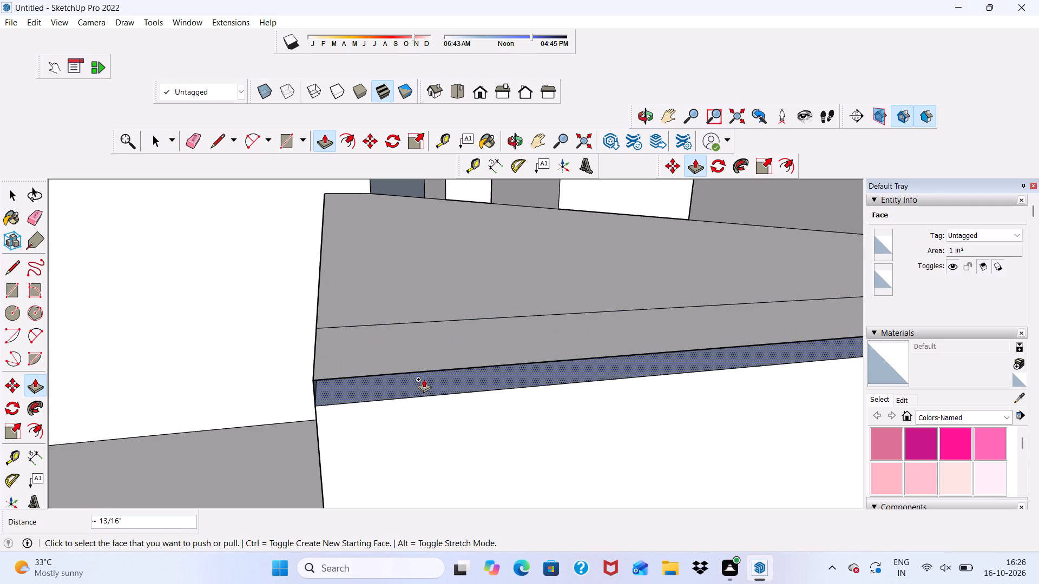
scroll(422, 377, up, 3)
click(411, 391)
click(397, 354)
scroll(390, 322, up, 4)
click(388, 318)
click(318, 454)
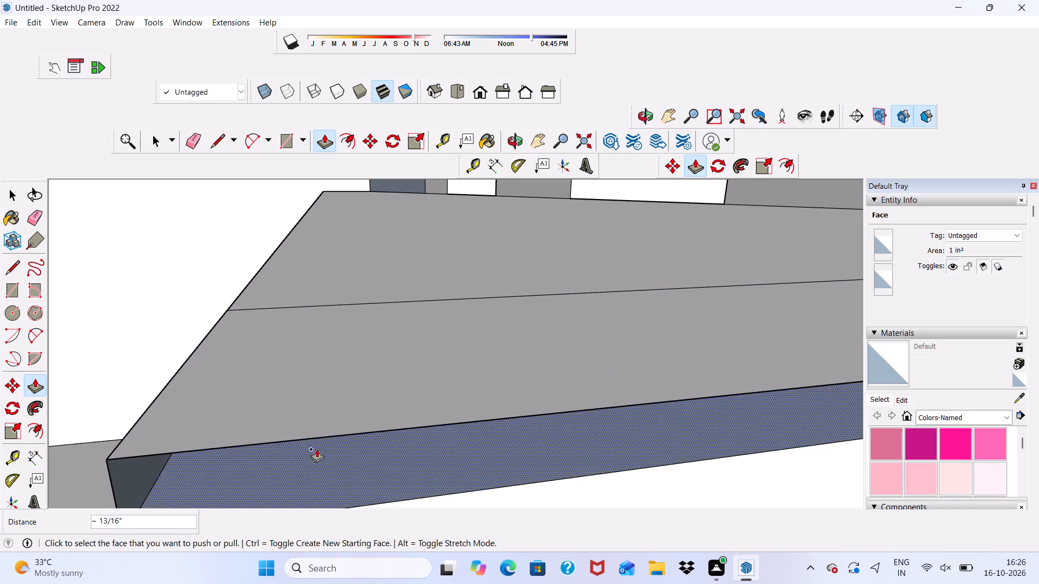
Pull the tiny end face at the strip's corner 9" across the stub wall's full width to fill the remaining notch.
scroll(293, 381, down, 3)
scroll(221, 440, up, 2)
click(172, 463)
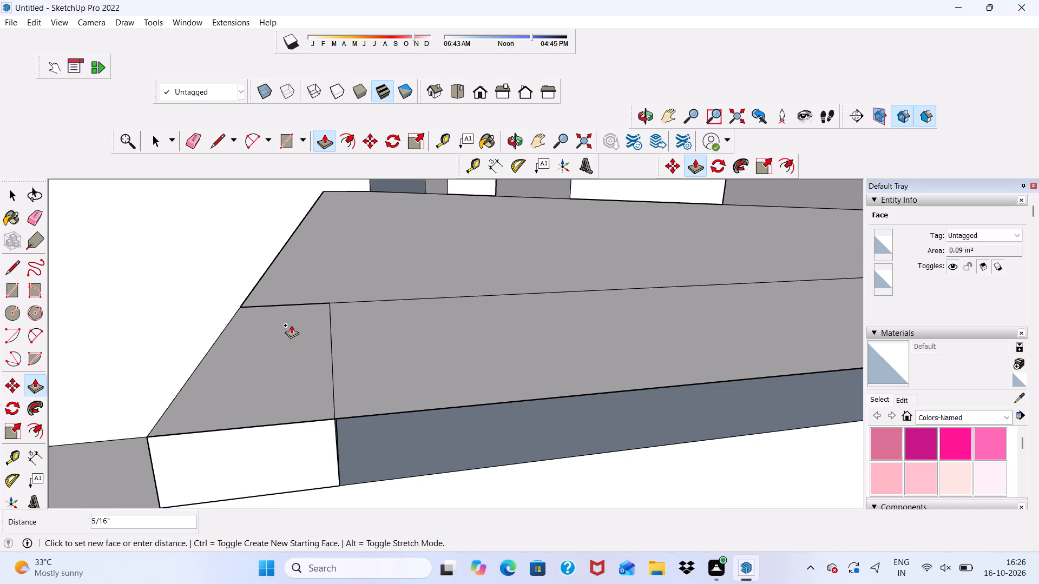
scroll(224, 298, down, 5)
scroll(526, 291, up, 4)
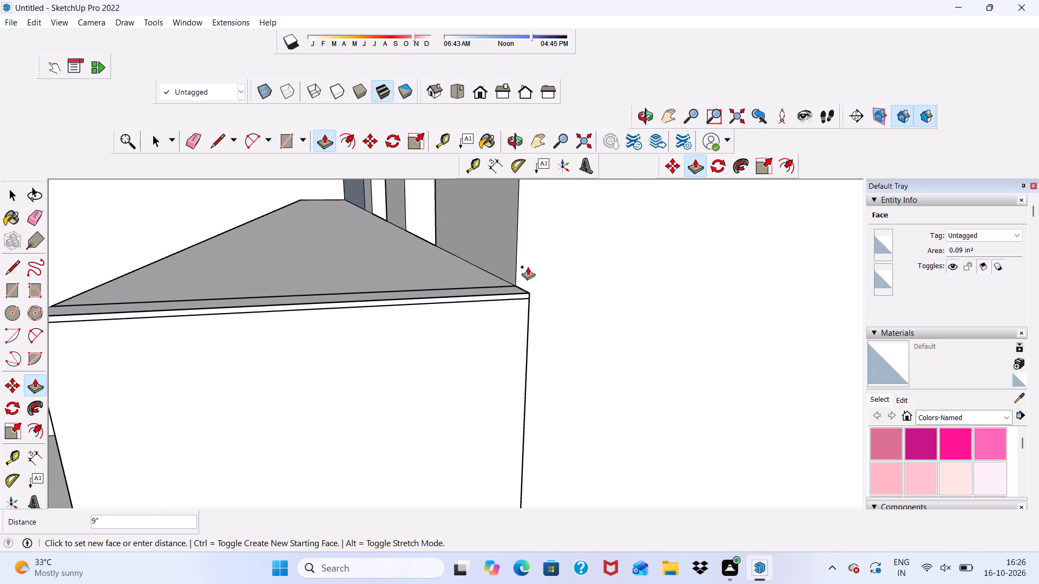
click(528, 267)
middle_drag(517, 319, 501, 395)
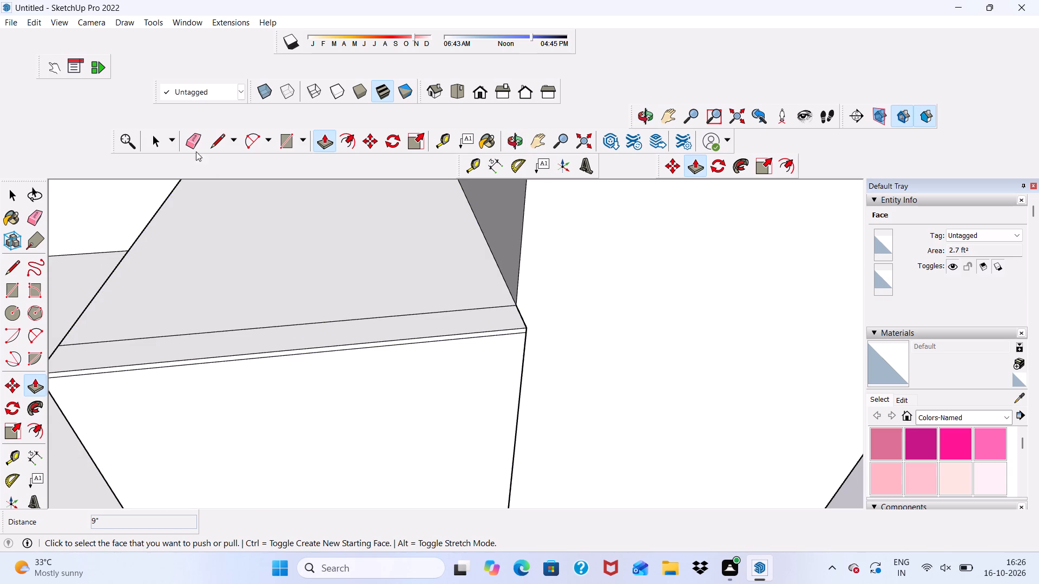
Erase the seam line running across the stub wall's top, beside its outer edge.
click(189, 141)
drag(220, 328, 226, 334)
Push/pull the two adjacent blue back faces seen in the thin gap under the stub wall's top, the second by about 1 9/16".
scroll(222, 339, down, 1)
middle_drag(222, 348, 226, 348)
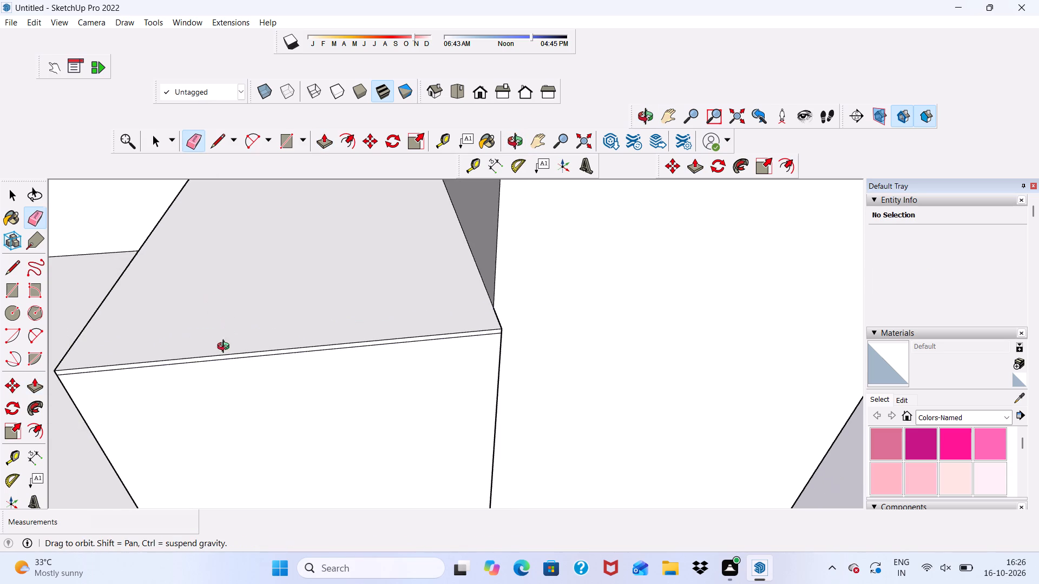
middle_drag(226, 348, 443, 250)
scroll(443, 250, up, 1)
scroll(407, 266, down, 5)
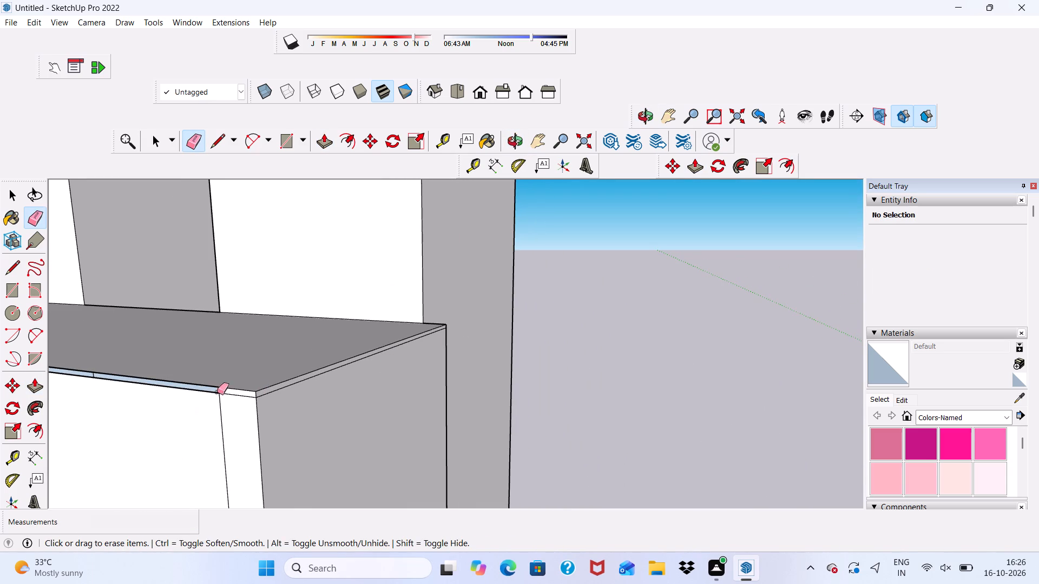
key(space)
scroll(214, 367, up, 16)
scroll(170, 388, down, 4)
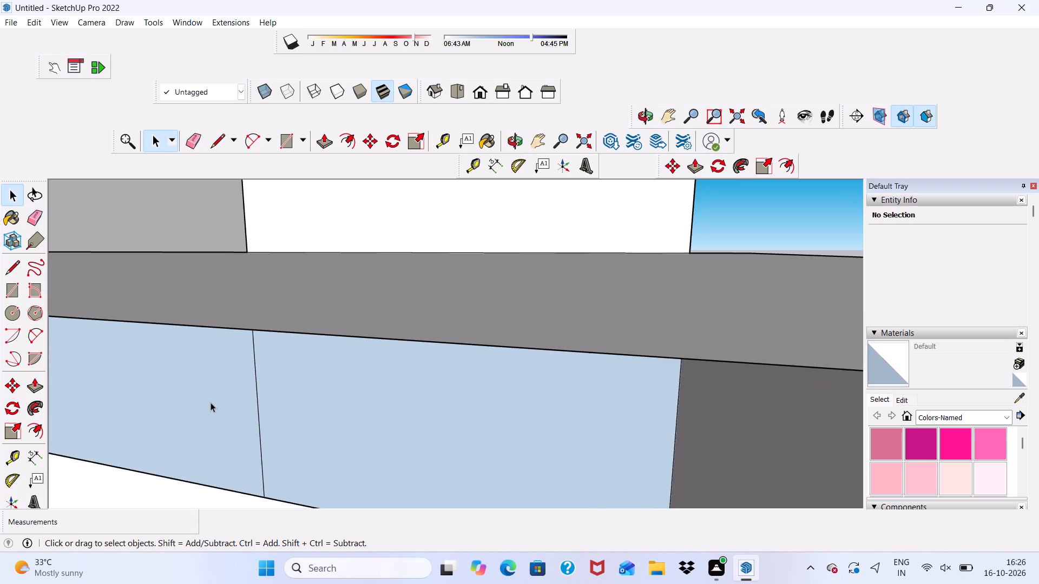
click(208, 405)
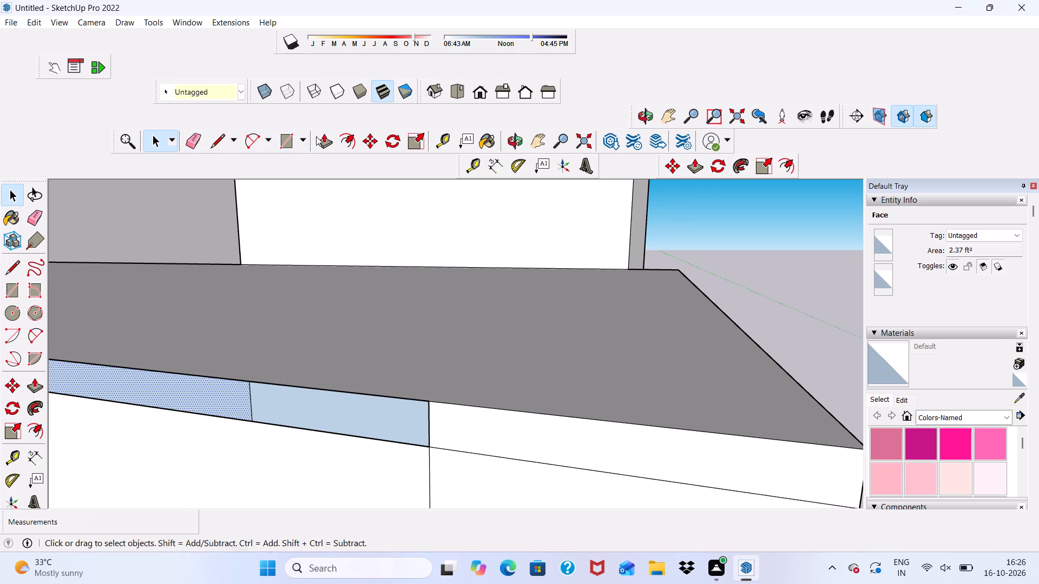
click(330, 141)
click(200, 395)
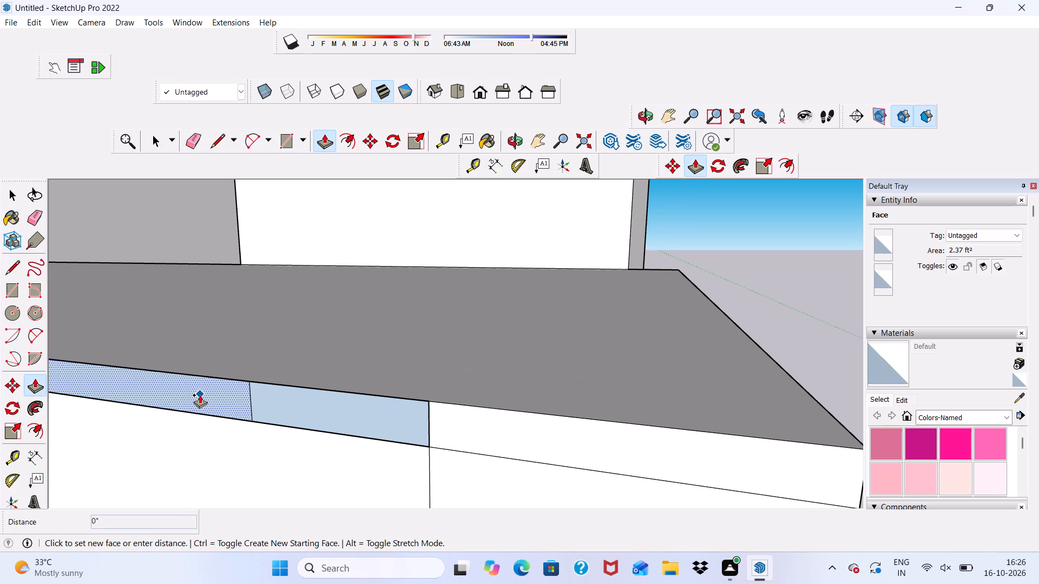
click(240, 417)
click(290, 405)
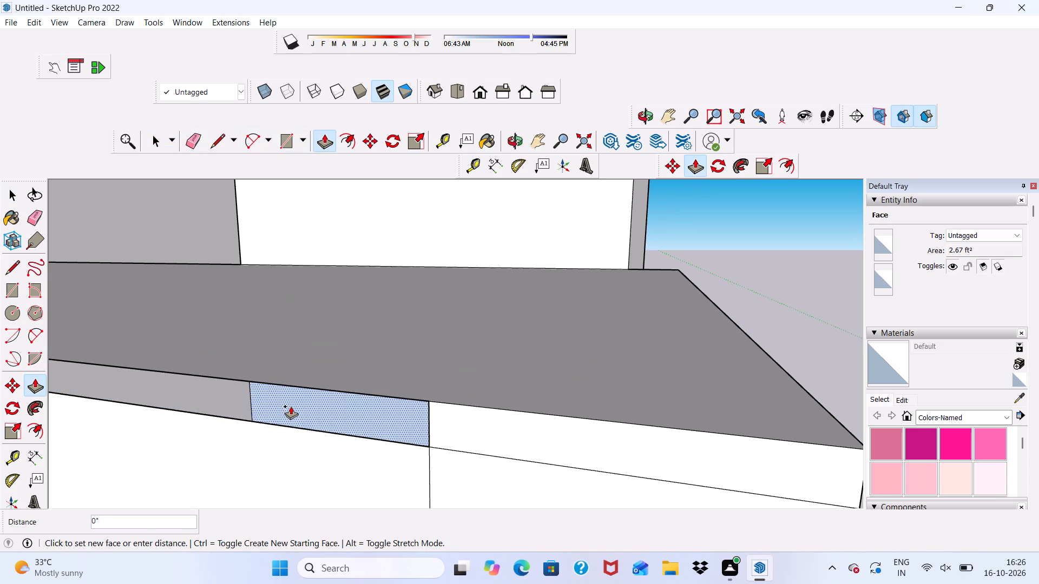
click(236, 406)
Pull the grey face inside the gap beneath the wall's top about 9 1/8" toward the wall's end.
scroll(241, 370, down, 9)
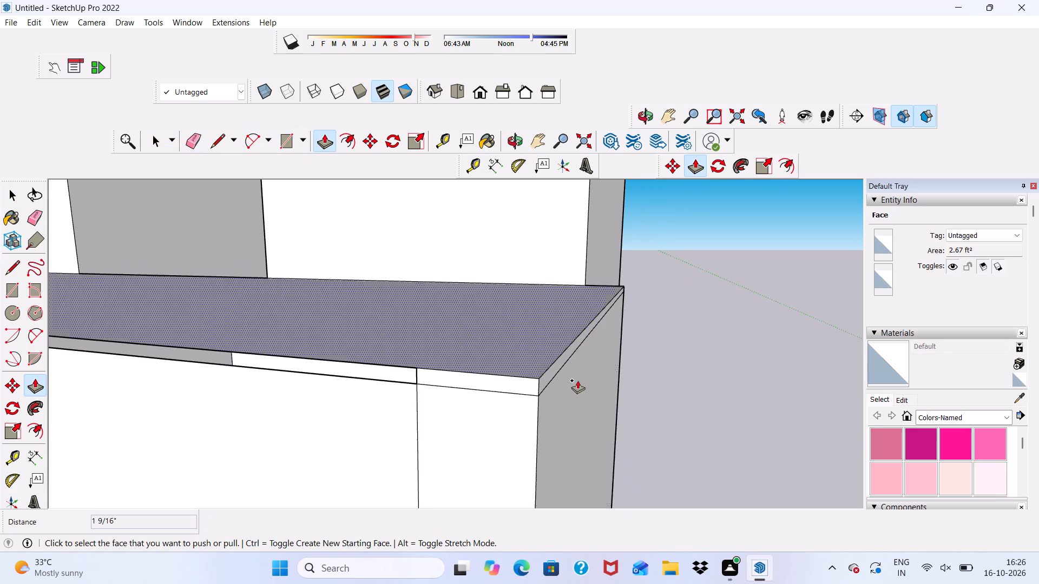
scroll(211, 357, up, 6)
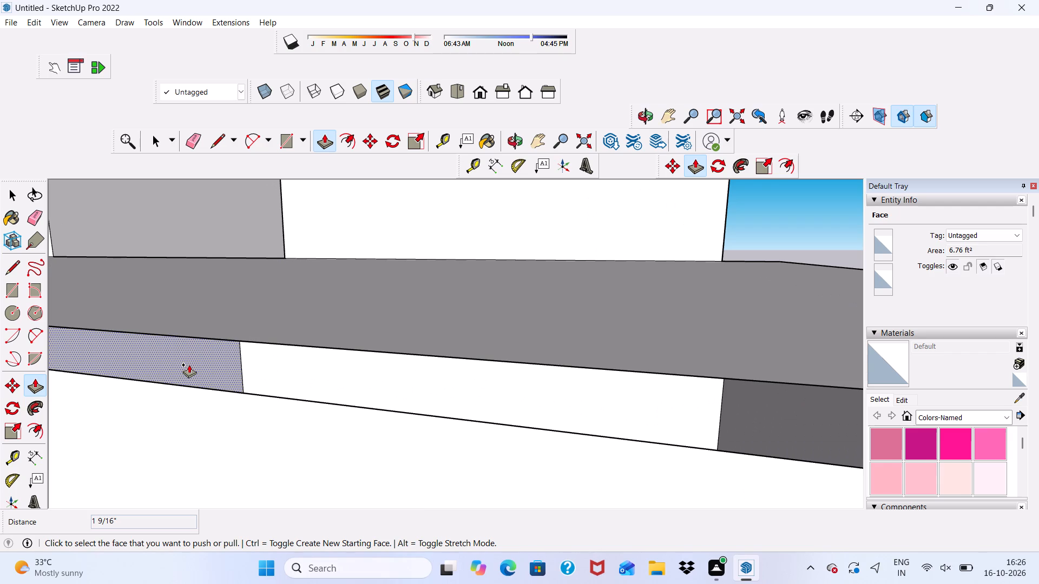
click(189, 364)
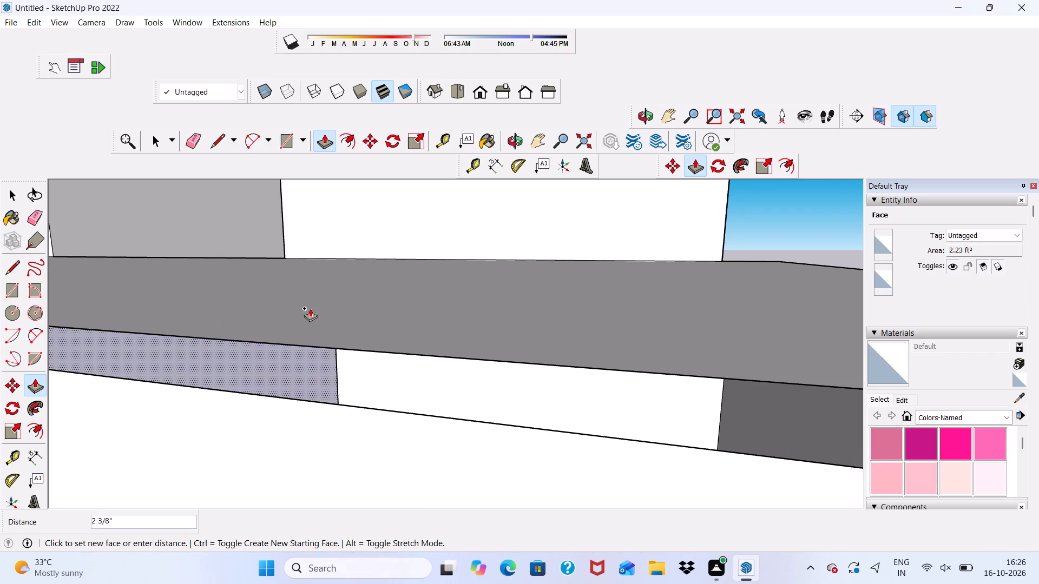
scroll(589, 322, down, 5)
scroll(541, 283, down, 5)
scroll(483, 263, down, 4)
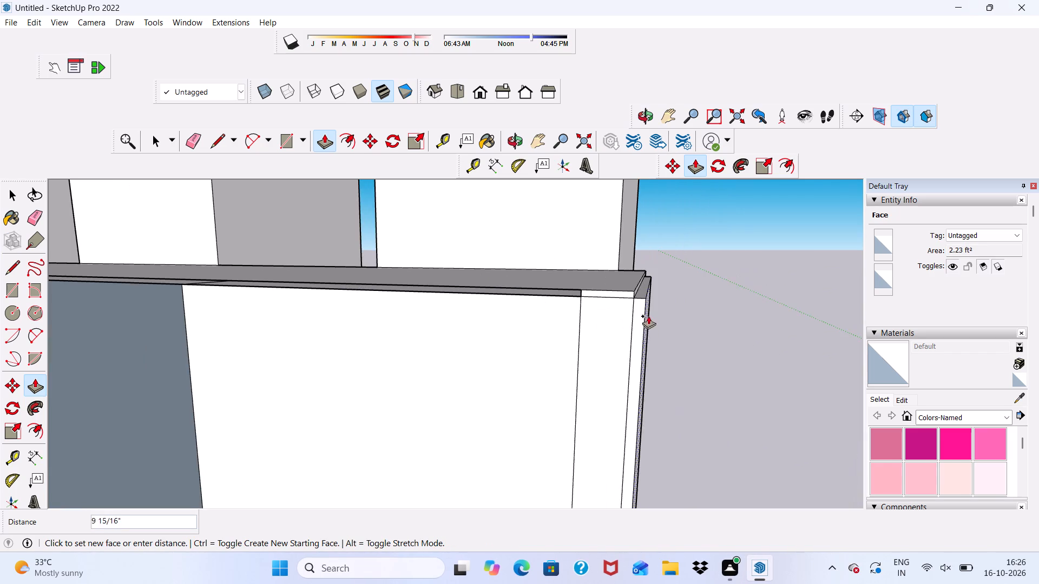
click(619, 305)
Push/pull the thin horizontal face along the gap about 1/8" to the underside of the wall's top.
scroll(548, 286, up, 5)
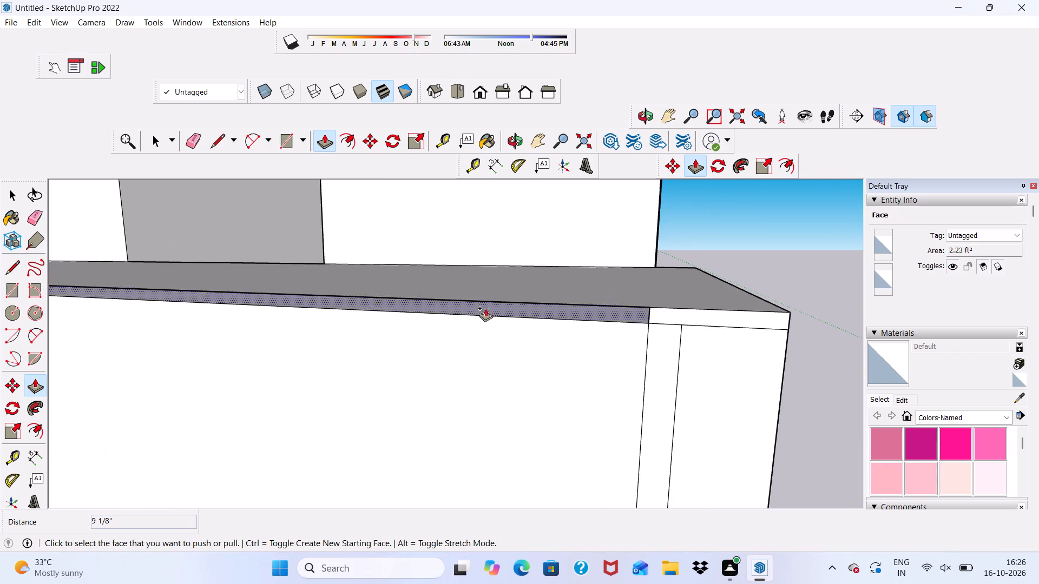
scroll(487, 326, up, 6)
click(489, 301)
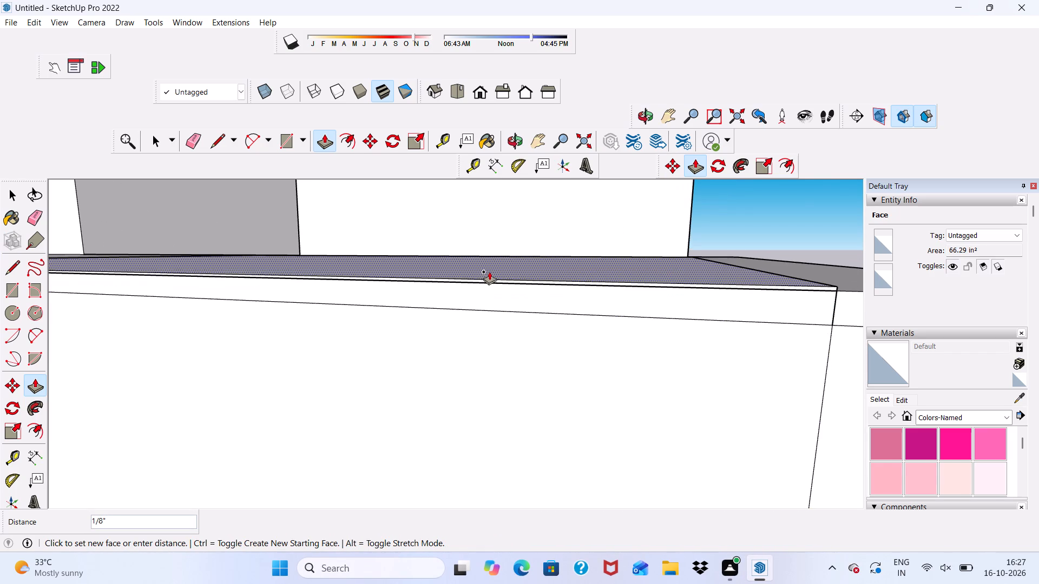
click(489, 271)
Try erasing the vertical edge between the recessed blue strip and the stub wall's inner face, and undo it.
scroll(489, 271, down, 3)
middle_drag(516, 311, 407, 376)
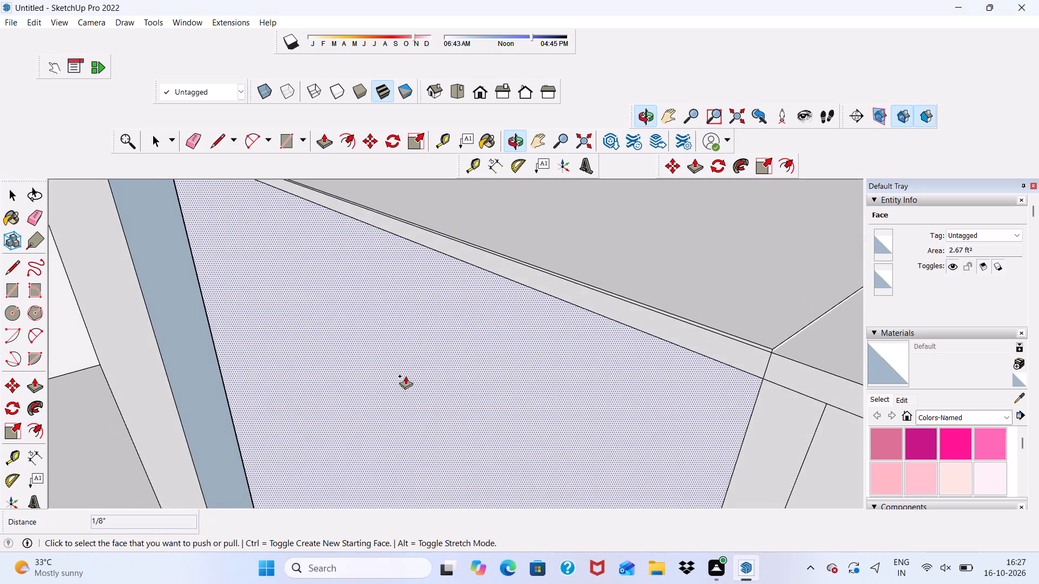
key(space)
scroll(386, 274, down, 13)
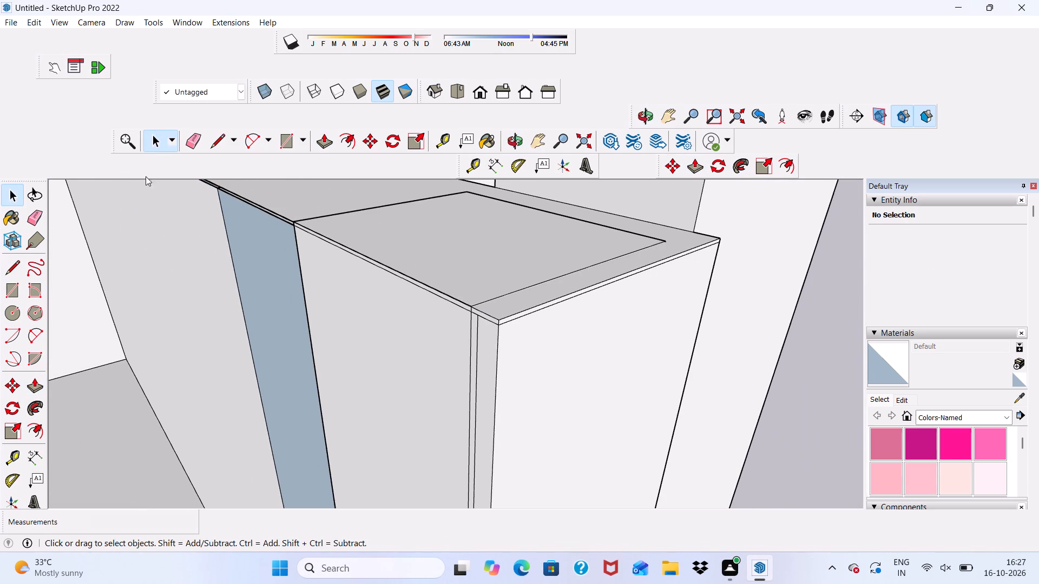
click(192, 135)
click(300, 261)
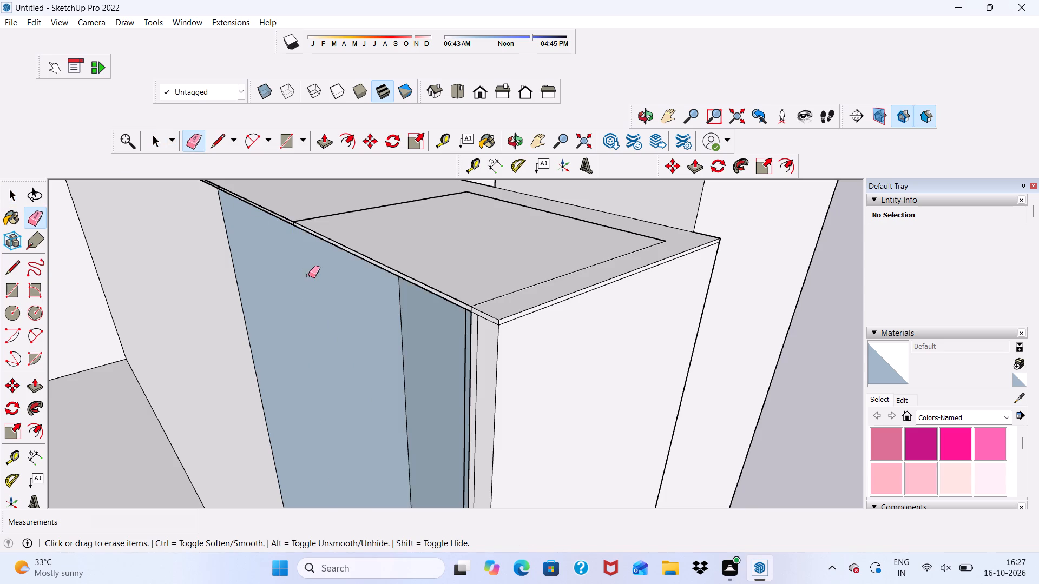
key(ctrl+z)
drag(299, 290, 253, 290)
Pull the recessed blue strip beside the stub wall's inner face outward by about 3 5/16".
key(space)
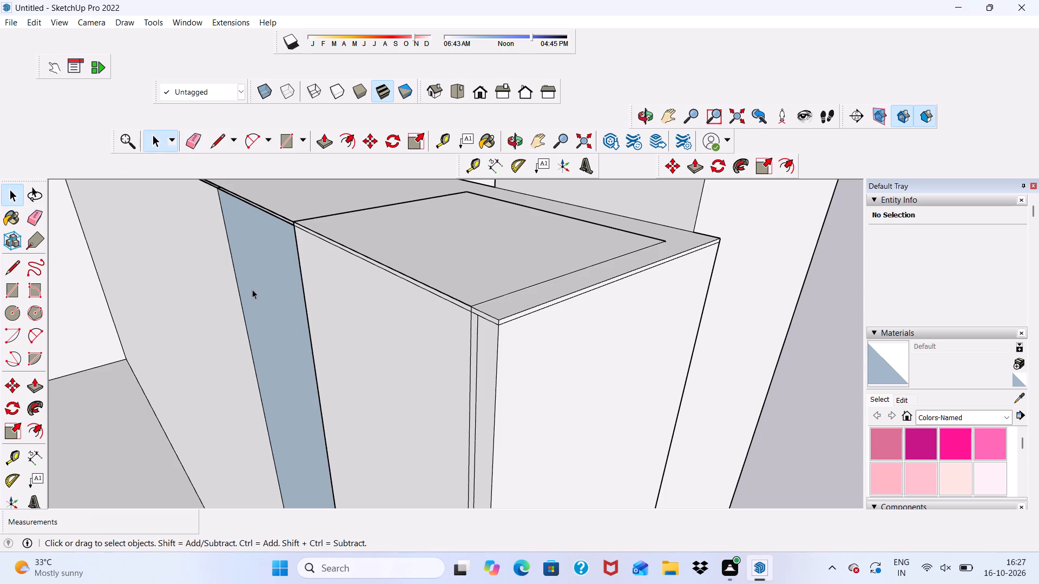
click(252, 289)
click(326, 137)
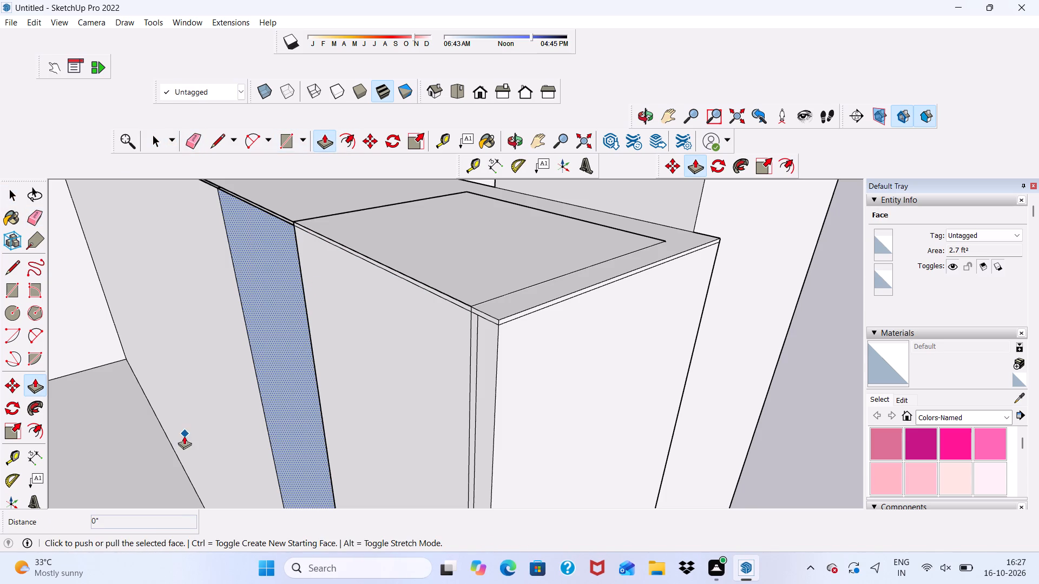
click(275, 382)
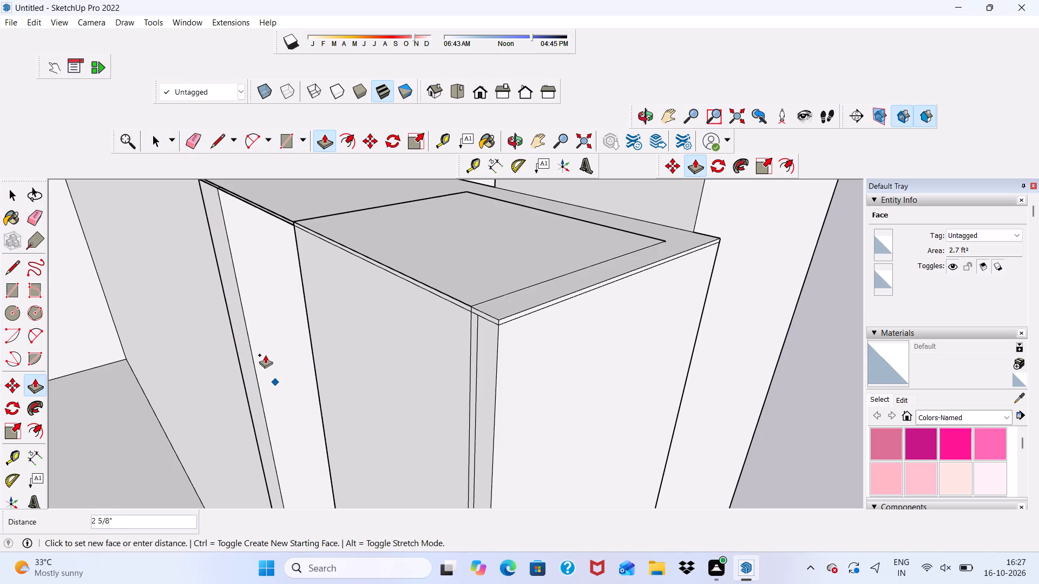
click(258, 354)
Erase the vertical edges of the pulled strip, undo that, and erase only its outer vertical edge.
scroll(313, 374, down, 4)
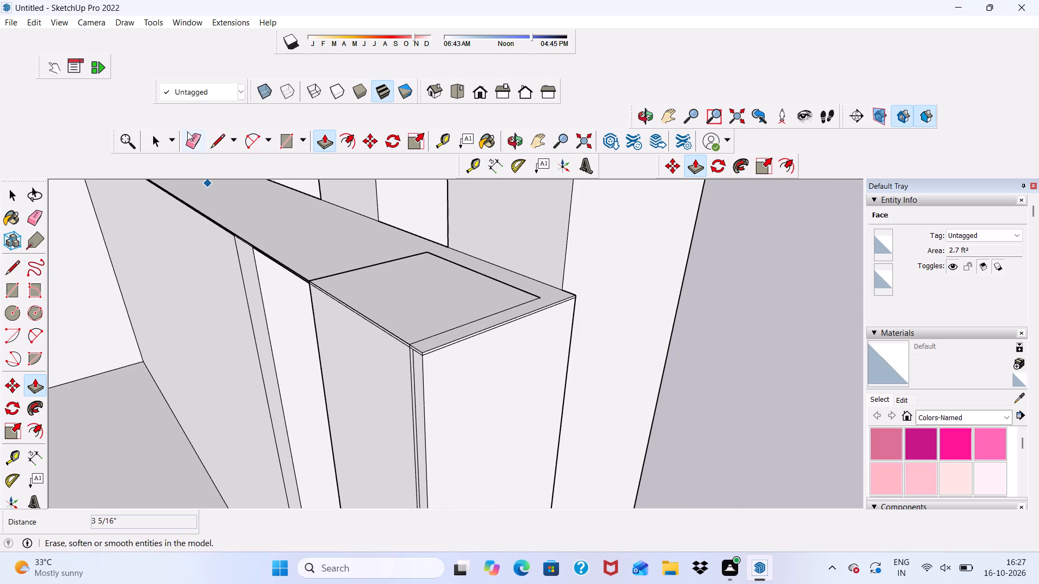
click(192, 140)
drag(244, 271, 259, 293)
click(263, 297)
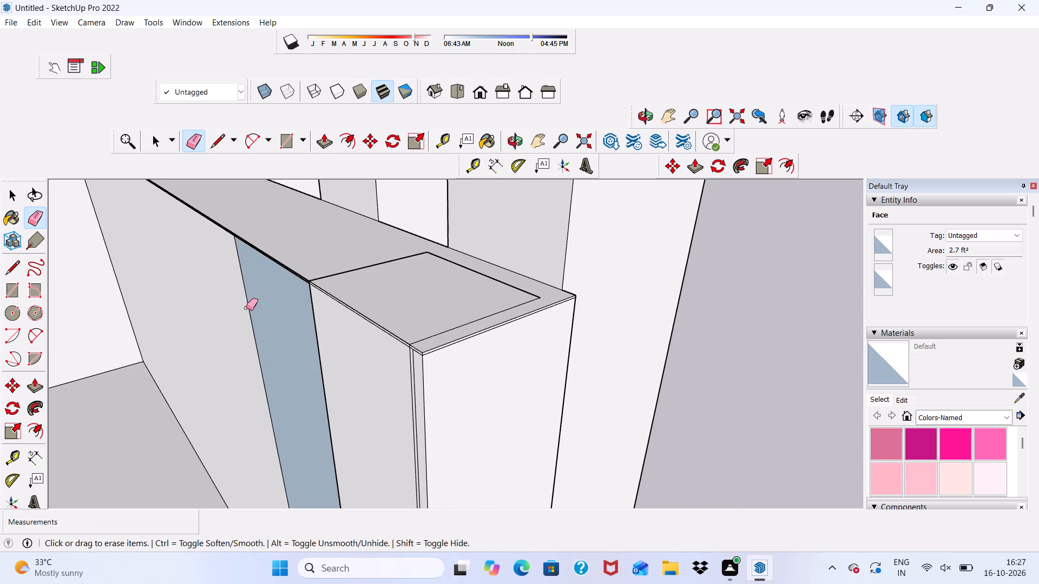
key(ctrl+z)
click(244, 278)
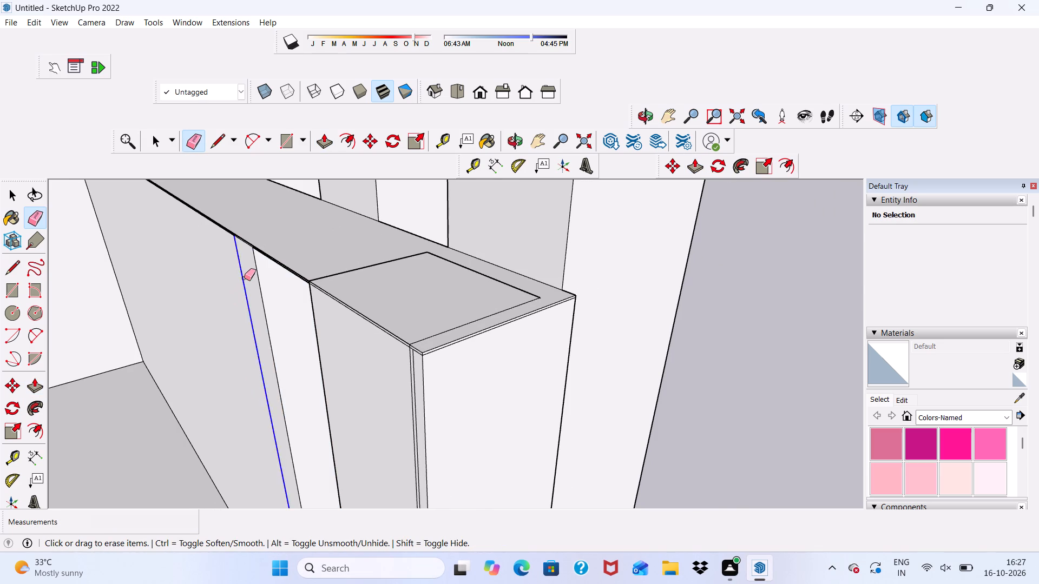
Pull the recessed blue strip 9" outward, flush with the wall faces on both sides.
scroll(267, 307, up, 4)
scroll(263, 300, down, 1)
middle_drag(263, 300, 481, 255)
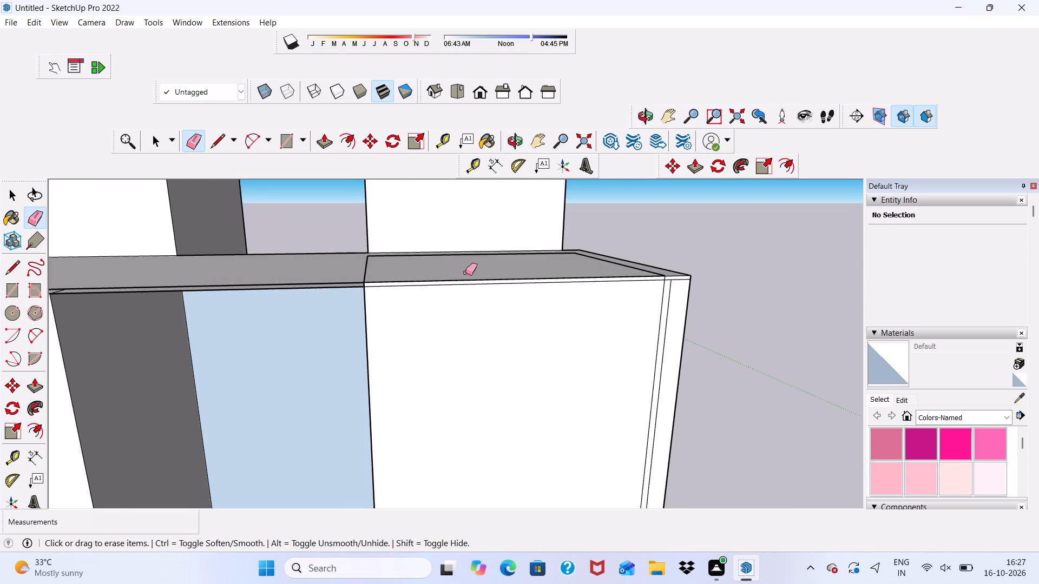
key(space)
click(318, 362)
scroll(311, 331, down, 5)
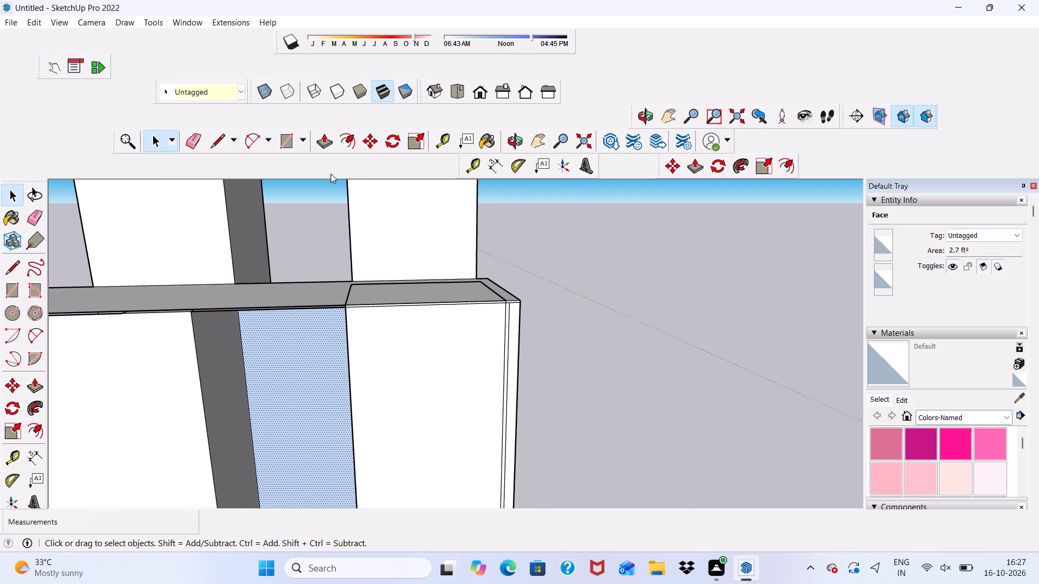
click(323, 136)
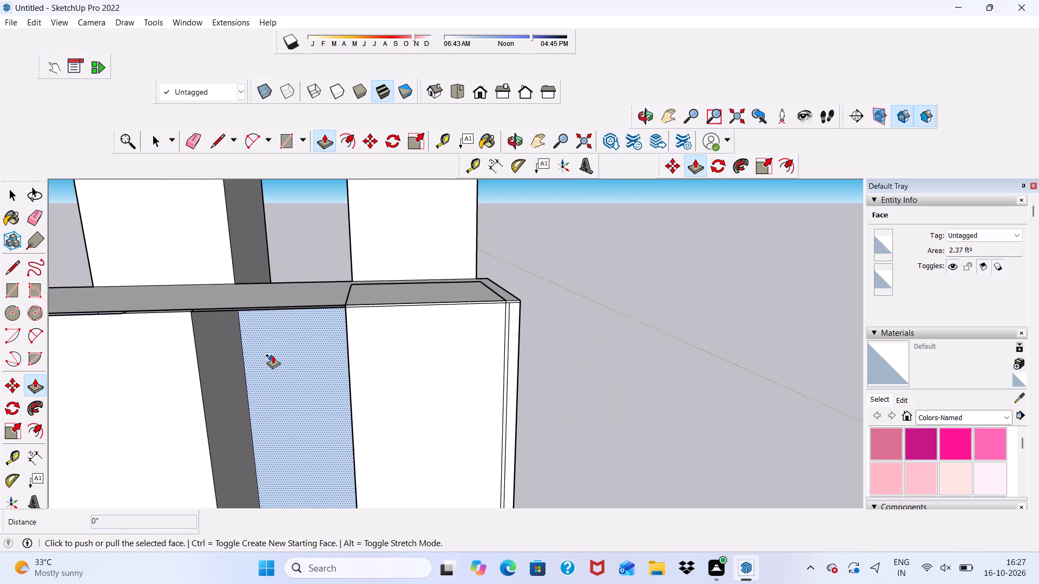
click(275, 351)
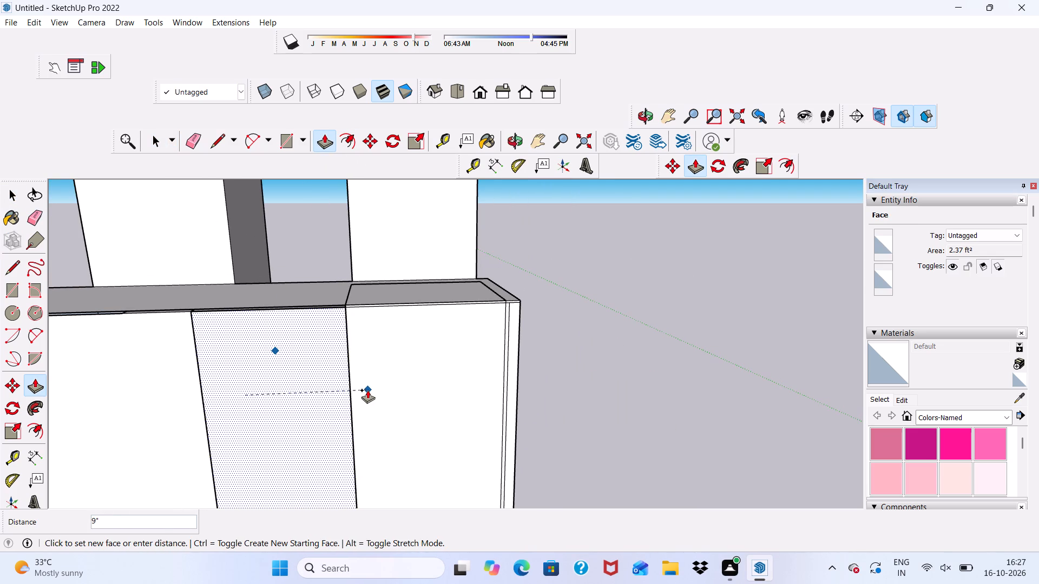
click(367, 390)
Erase the leftover vertical seam lines across the wall's inner face, including those near its end corner.
click(198, 137)
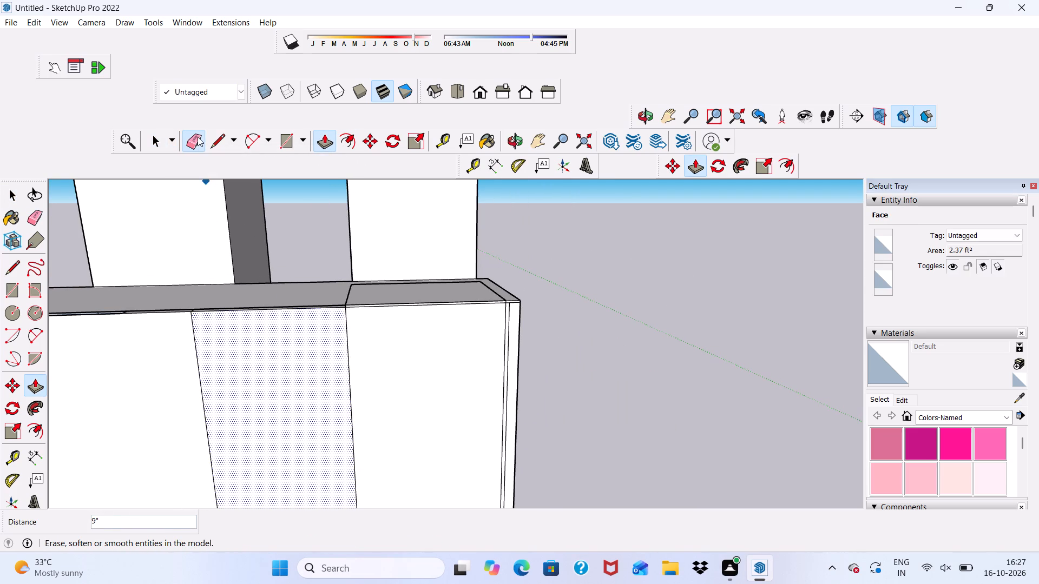
scroll(196, 313, down, 1)
drag(200, 342, 194, 362)
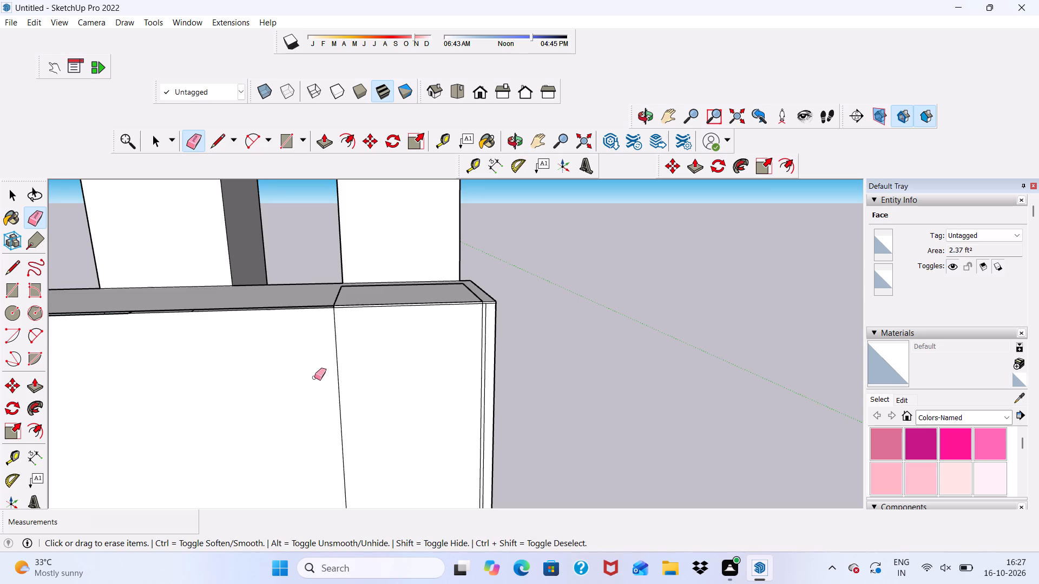
drag(330, 377, 344, 384)
scroll(483, 379, up, 3)
drag(489, 369, 477, 384)
scroll(465, 307, down, 6)
scroll(502, 371, up, 1)
scroll(440, 297, down, 6)
scroll(462, 355, up, 1)
scroll(462, 355, down, 2)
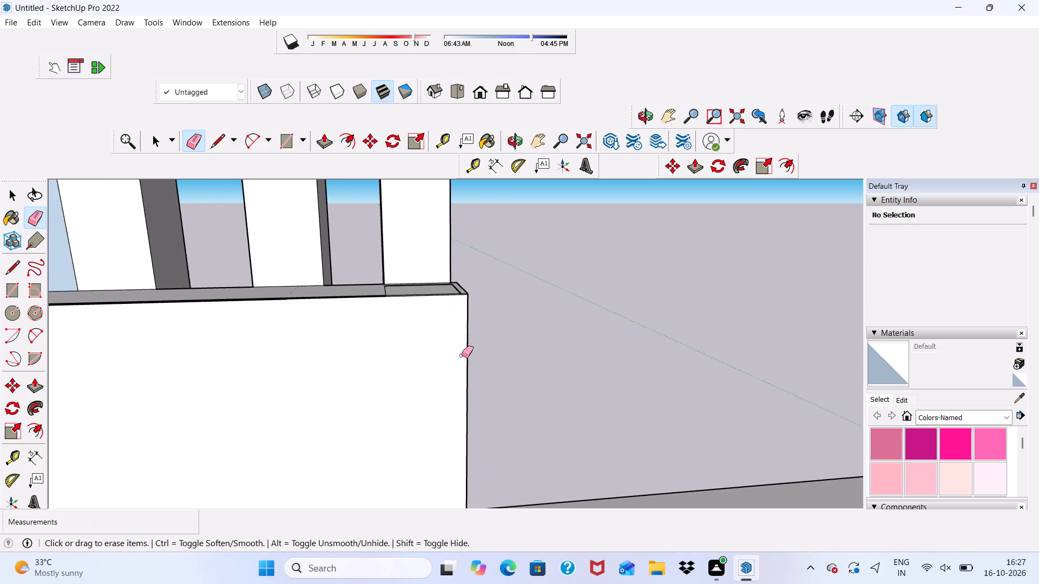
Erase the leftover inset outline edges on the stub wall's top face.
middle_drag(462, 355, 343, 461)
scroll(432, 315, up, 20)
scroll(432, 315, up, 2)
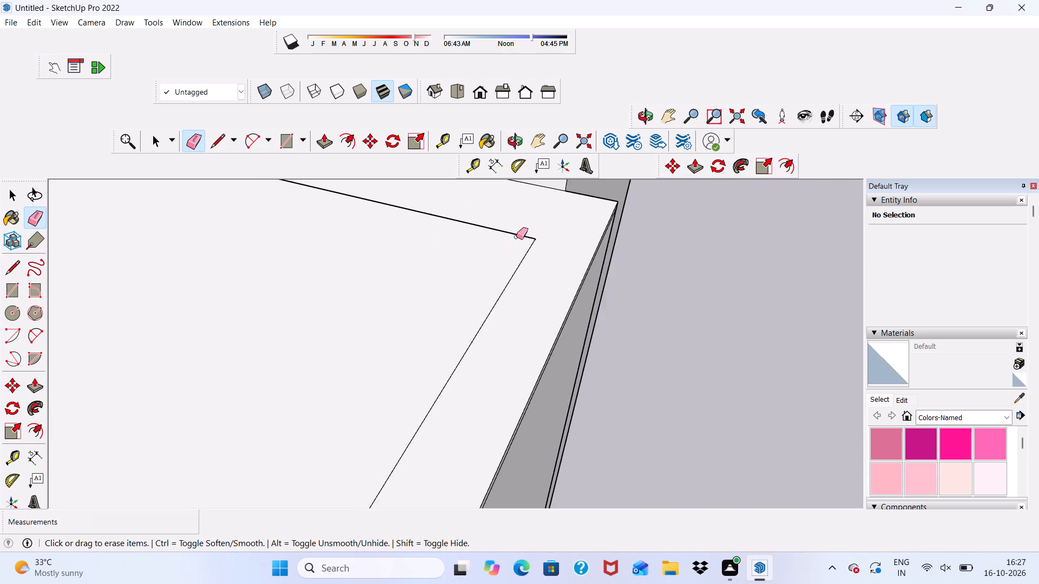
scroll(516, 237, up, 6)
click(518, 234)
scroll(522, 258, down, 4)
scroll(537, 294, up, 1)
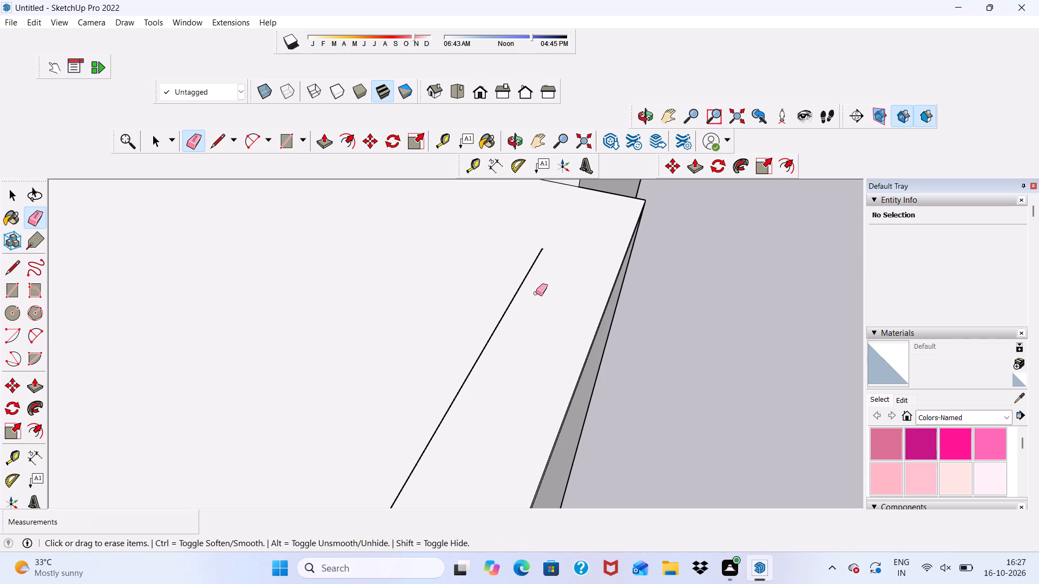
drag(536, 293, 510, 290)
scroll(515, 255, down, 14)
middle_drag(429, 371, 429, 383)
scroll(203, 307, up, 2)
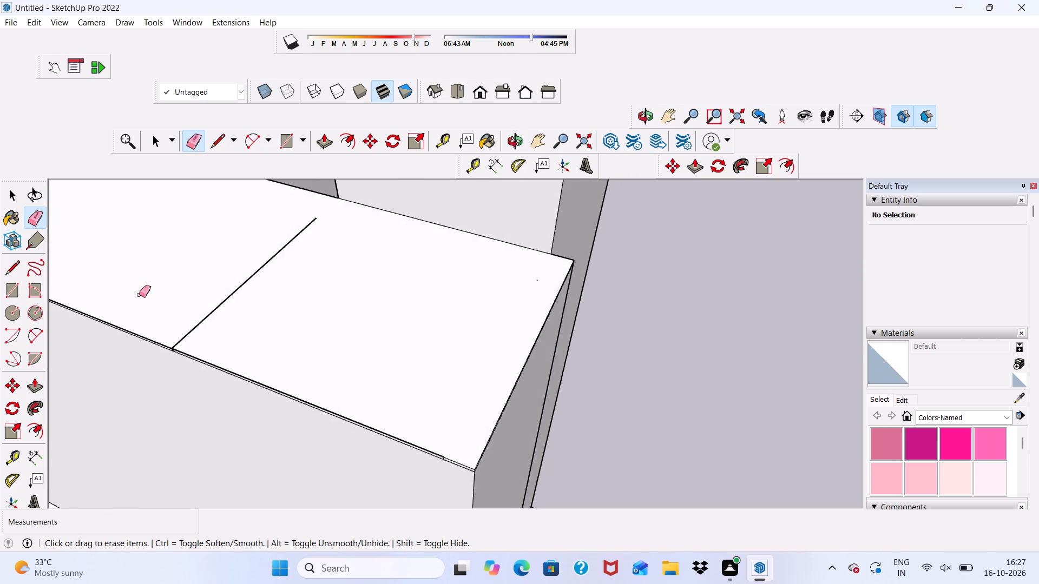
scroll(139, 295, up, 2)
drag(164, 297, 226, 342)
click(226, 342)
Erase the long top edge and short end edge of the thin sliver protruding along the stub wall's top rim.
scroll(195, 350, up, 11)
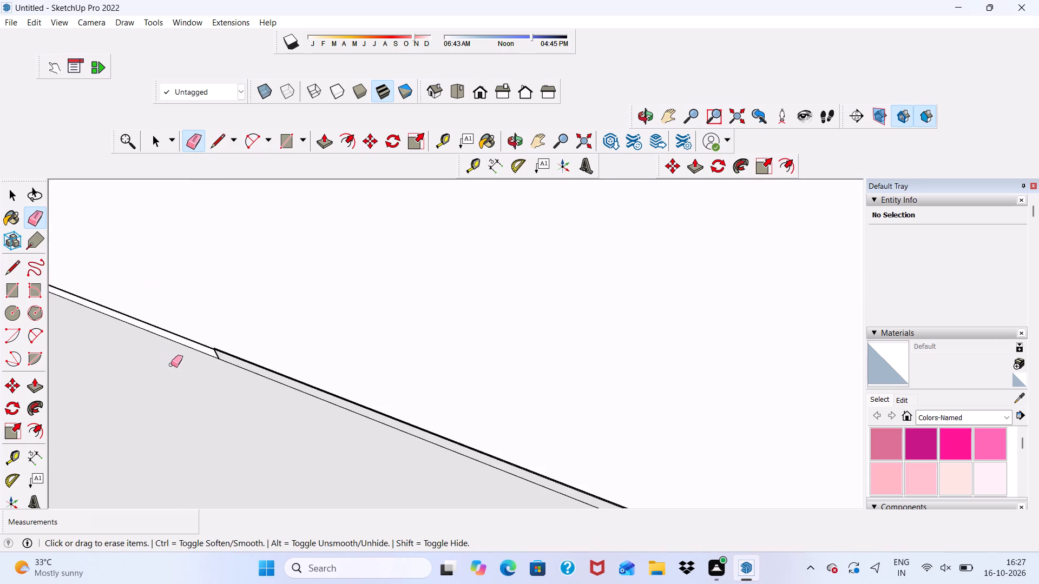
scroll(171, 364, up, 18)
middle_drag(233, 348, 251, 309)
scroll(251, 309, up, 1)
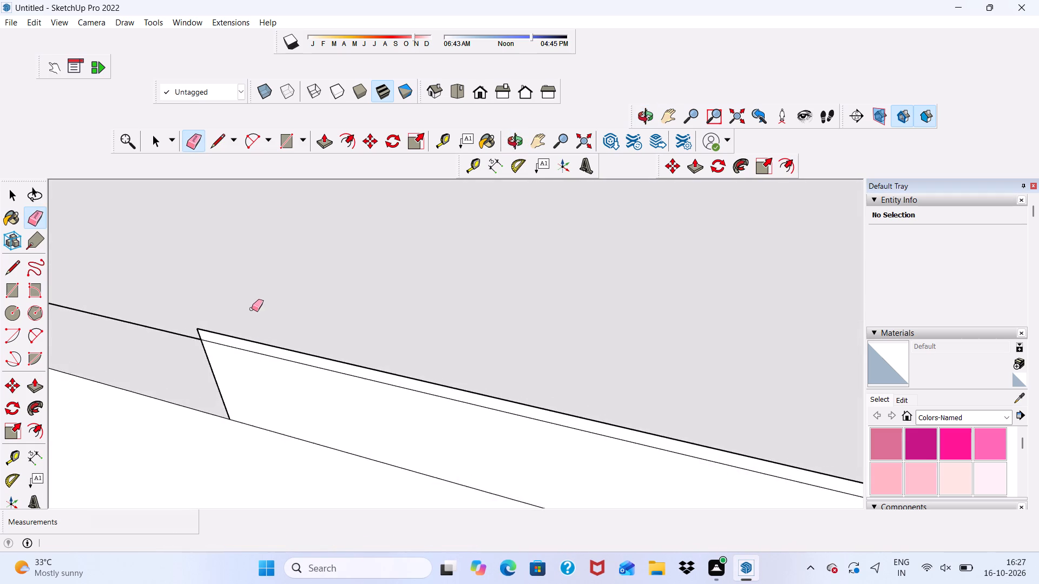
scroll(252, 308, down, 3)
middle_drag(254, 322, 458, 195)
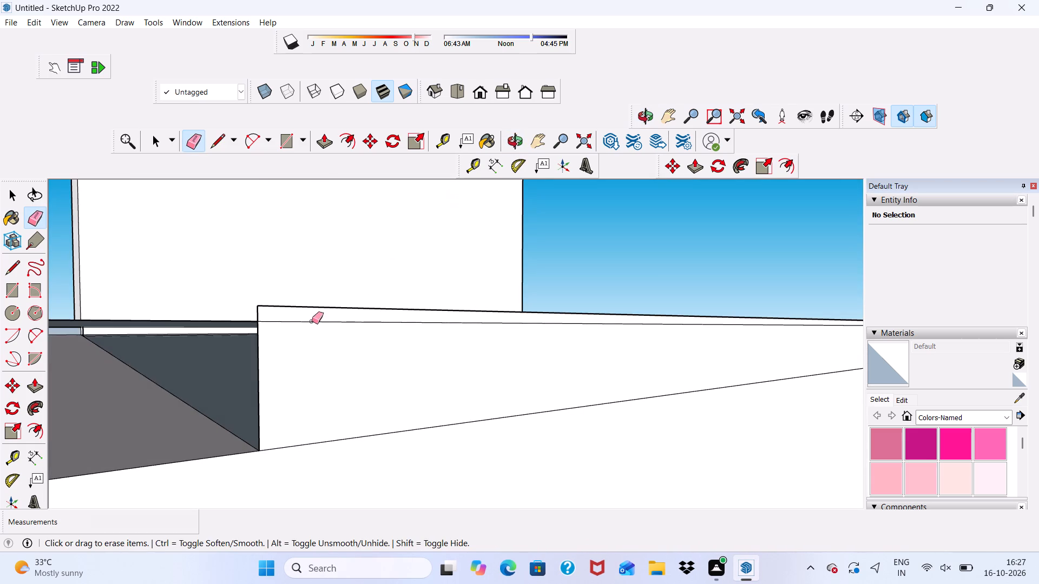
key(space)
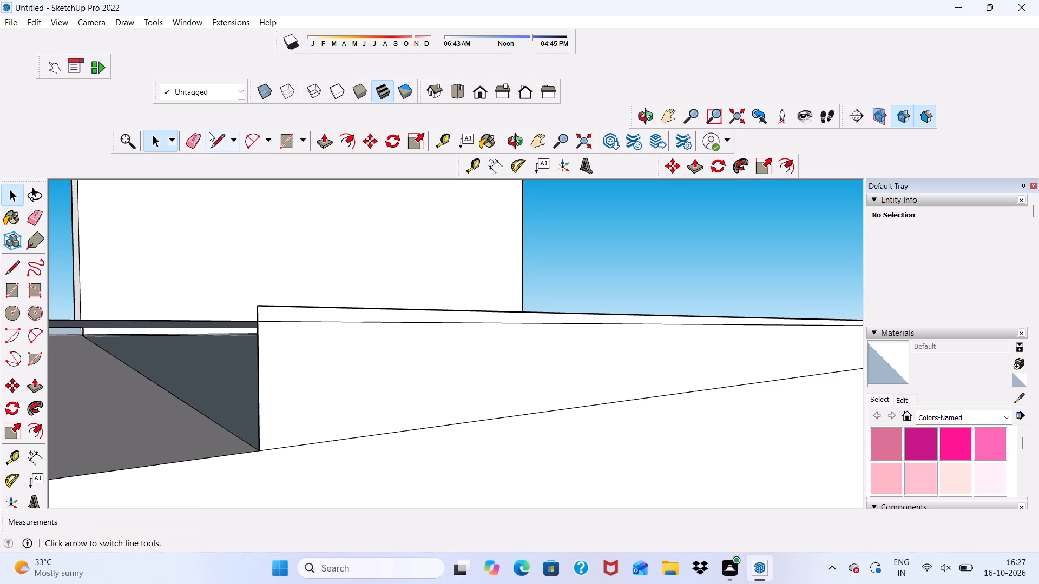
click(192, 137)
click(279, 305)
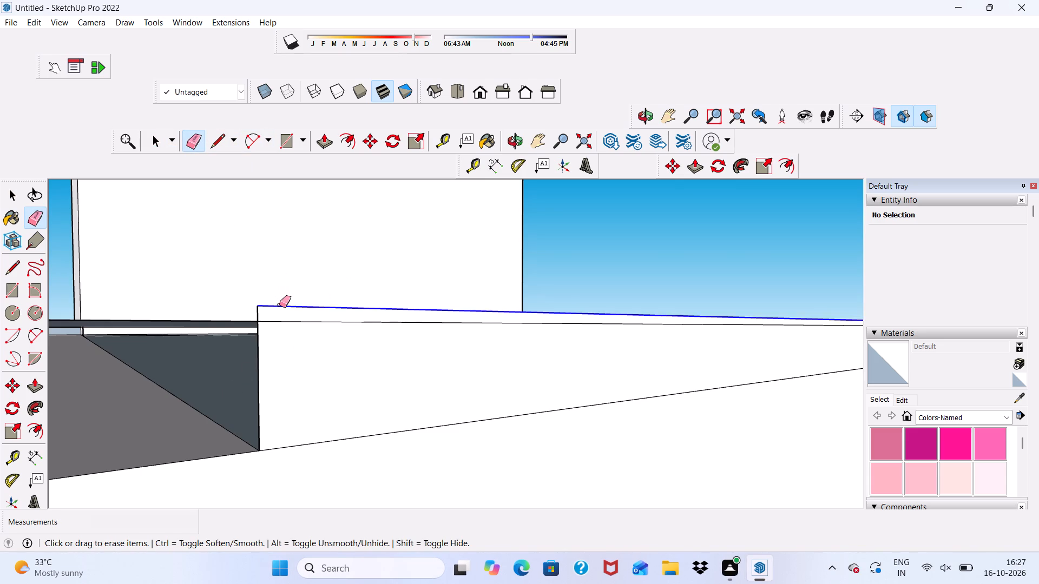
drag(262, 310, 256, 310)
Pull the narrow recessed ledge face beneath the wall's top rim up flush with the top face.
scroll(127, 260, down, 6)
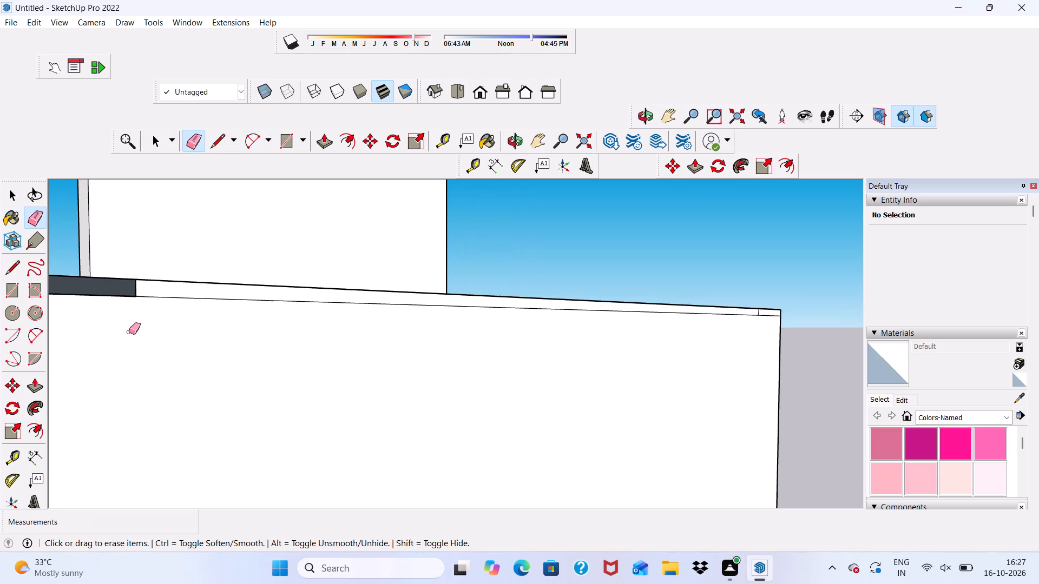
scroll(486, 318, down, 2)
middle_drag(711, 318, 621, 326)
scroll(703, 340, down, 1)
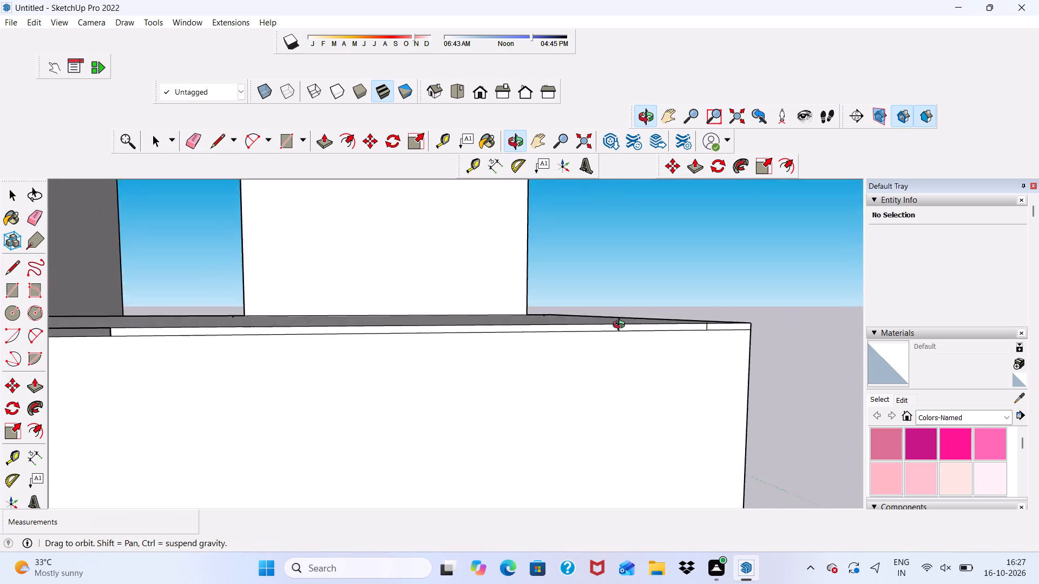
middle_drag(621, 326, 713, 311)
scroll(529, 326, up, 3)
key(space)
scroll(465, 290, down, 3)
middle_drag(467, 293, 468, 294)
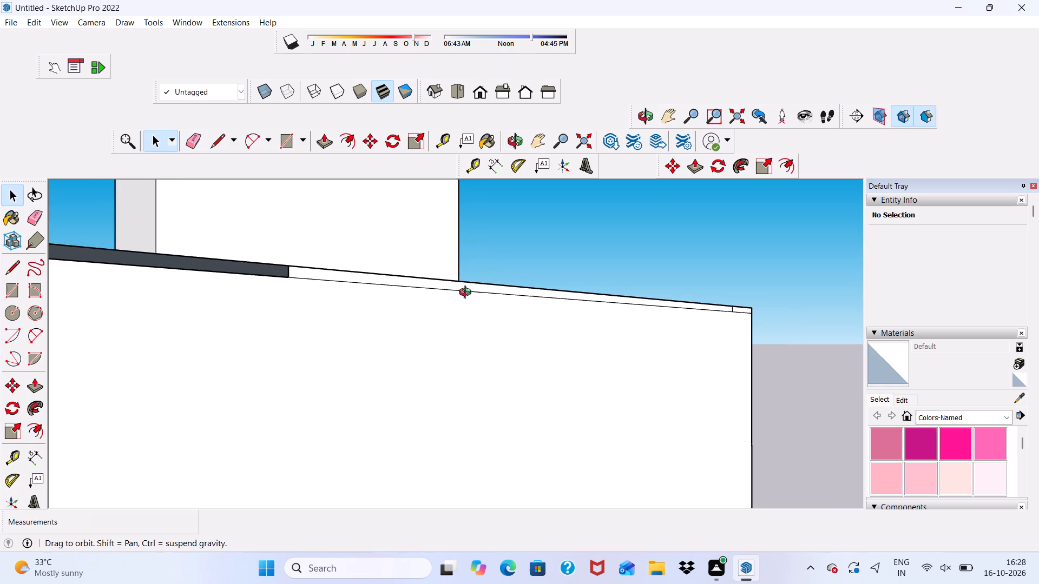
middle_drag(468, 294, 458, 349)
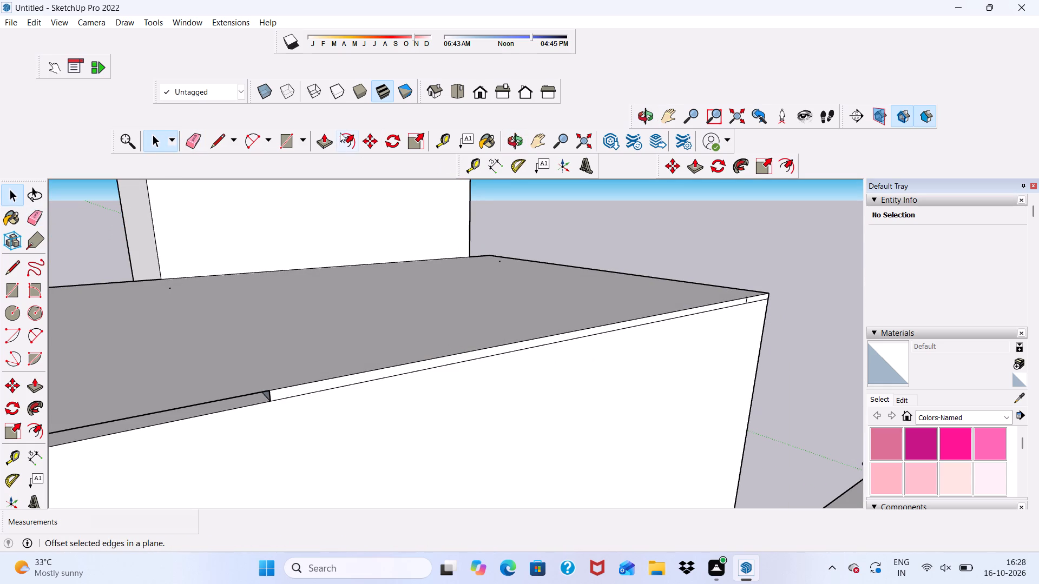
click(324, 139)
scroll(288, 172, down, 5)
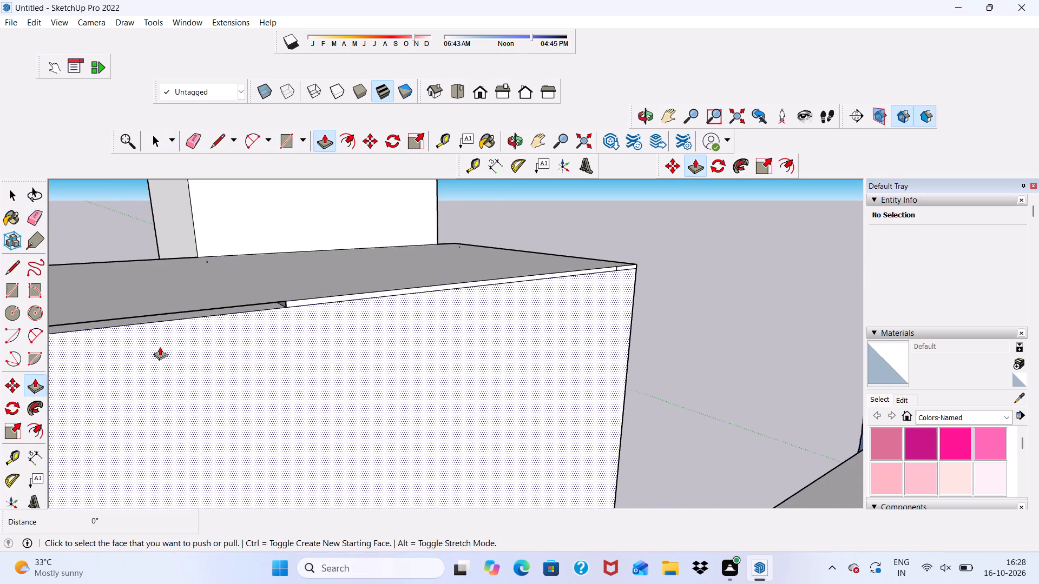
scroll(175, 342, up, 14)
click(220, 310)
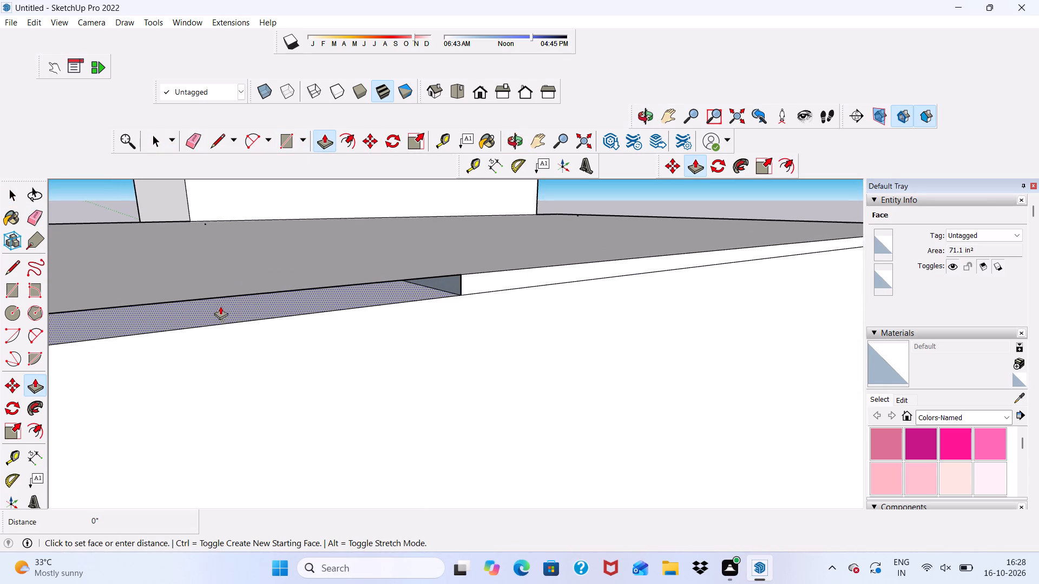
click(223, 272)
Erase the seam across the top face where the filled recess ends, plus the short vertical and long horizontal lines below the rim.
scroll(271, 266, down, 3)
middle_drag(419, 323, 236, 357)
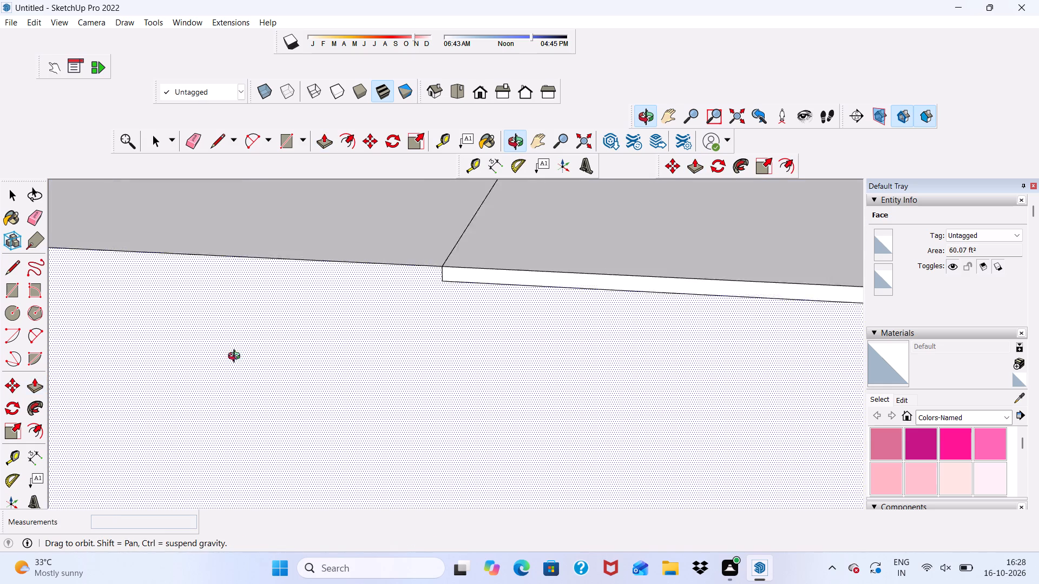
middle_drag(236, 357, 214, 349)
click(200, 144)
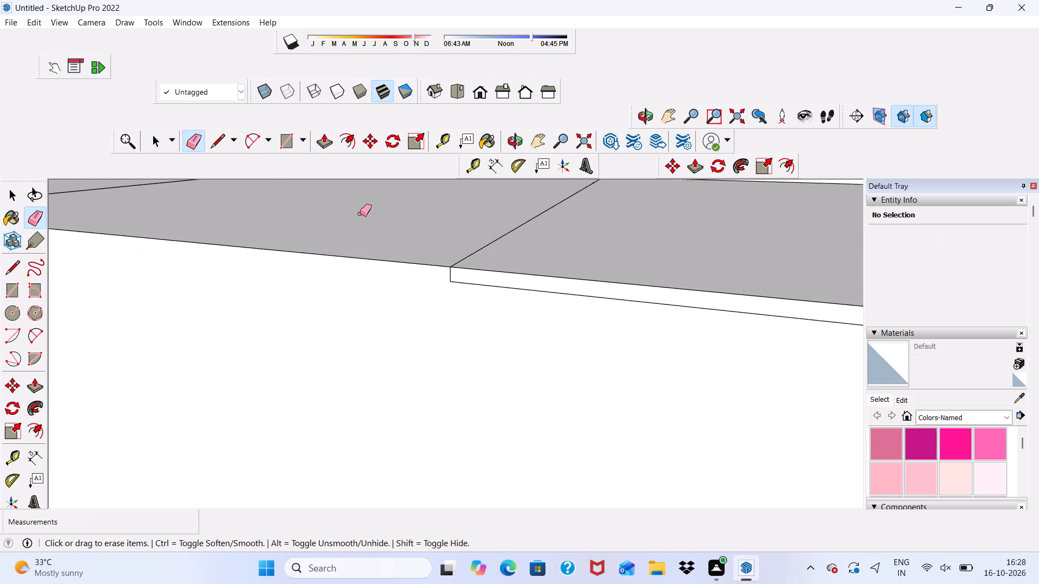
scroll(360, 212, down, 2)
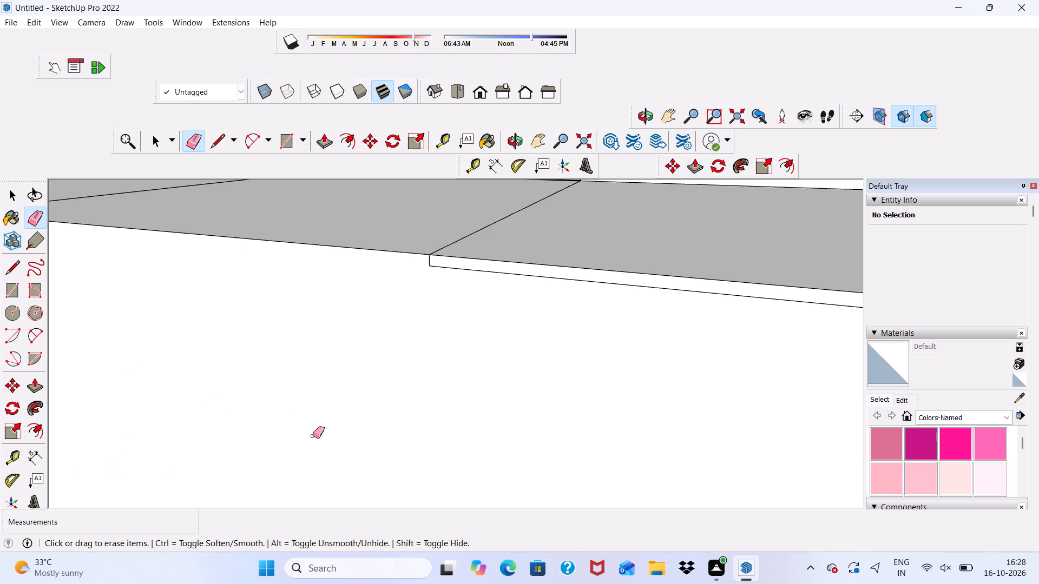
scroll(469, 234, up, 1)
click(468, 237)
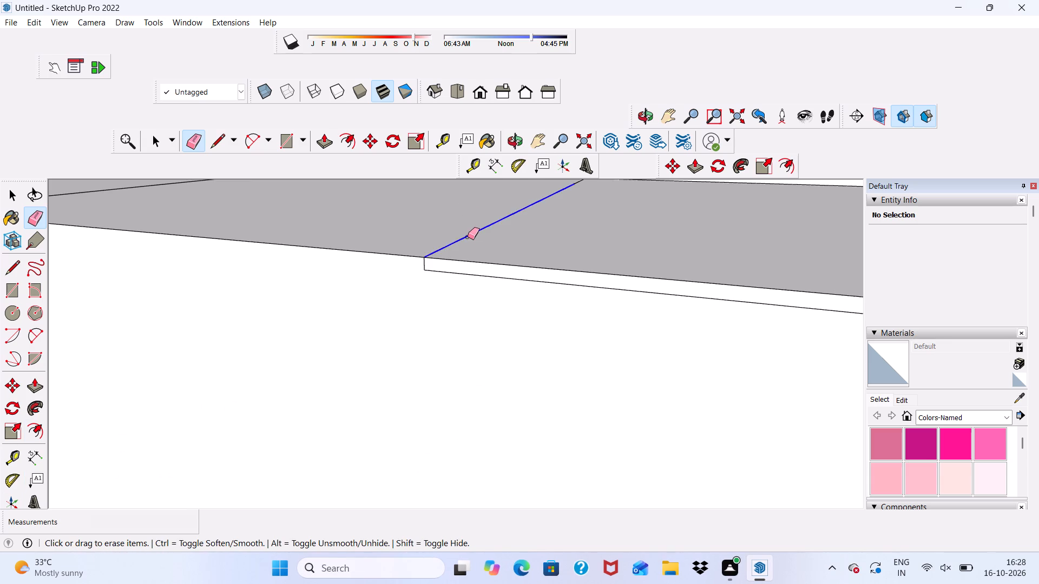
scroll(416, 276, up, 5)
click(433, 259)
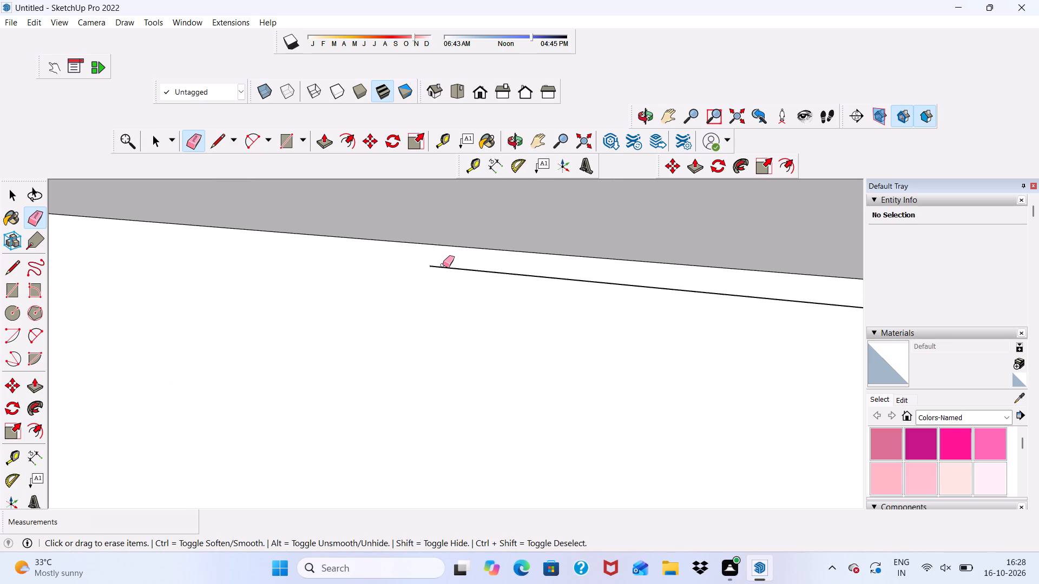
drag(443, 265, 448, 271)
scroll(202, 303, down, 20)
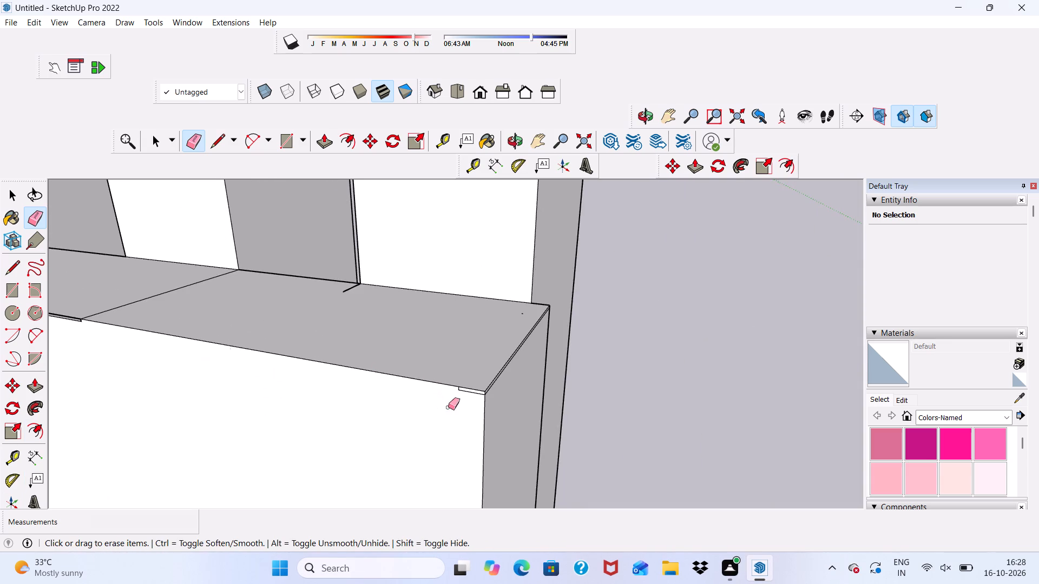
Erase the leftover strip outline and small stray edges near the wall's end corner, just below and along the top rim.
scroll(469, 403, up, 1)
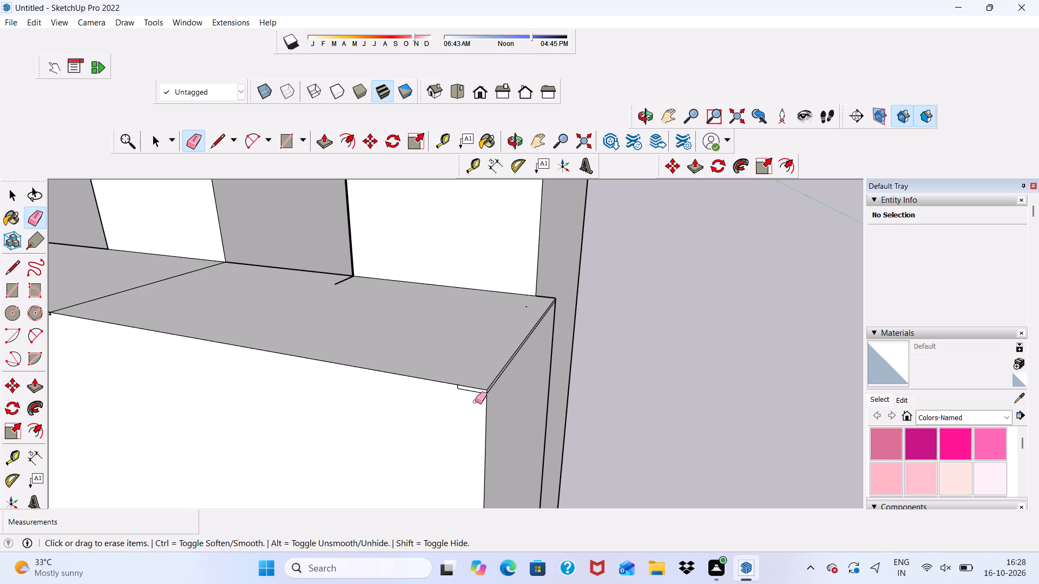
scroll(477, 397, up, 1)
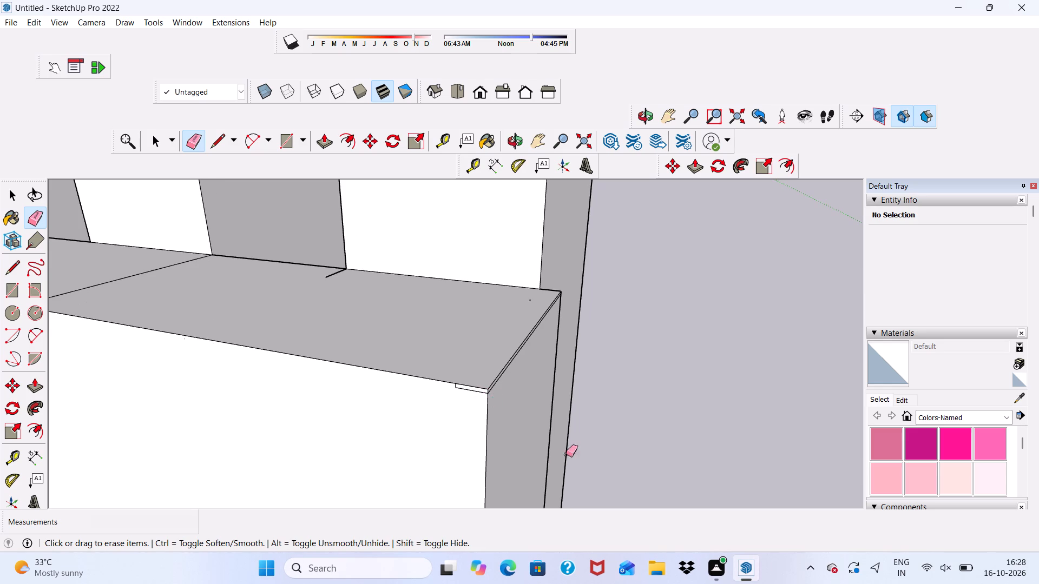
scroll(564, 430, up, 4)
scroll(456, 386, up, 4)
drag(205, 247, 205, 258)
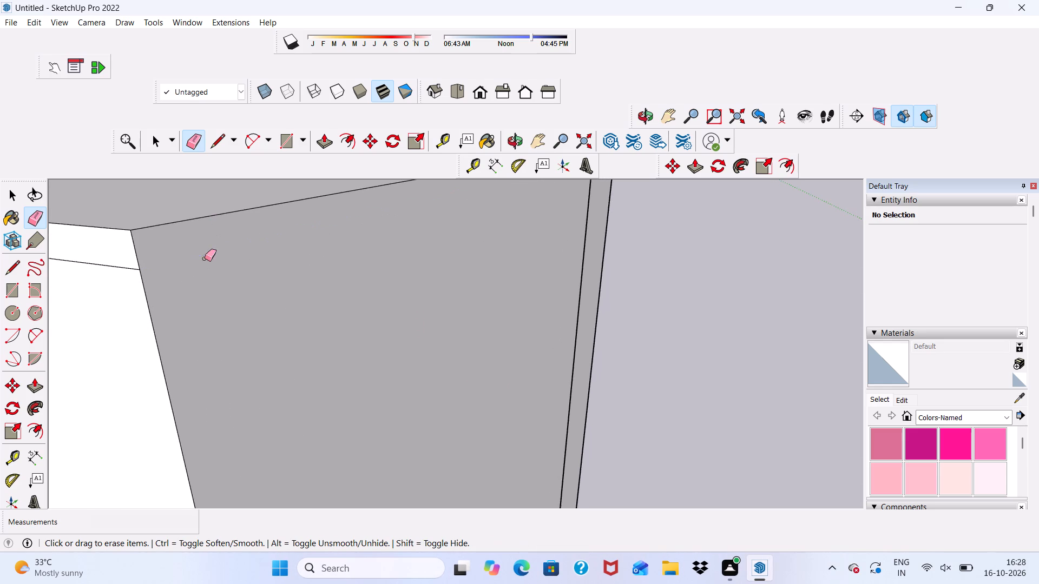
scroll(95, 267, up, 3)
click(96, 264)
scroll(104, 278, down, 18)
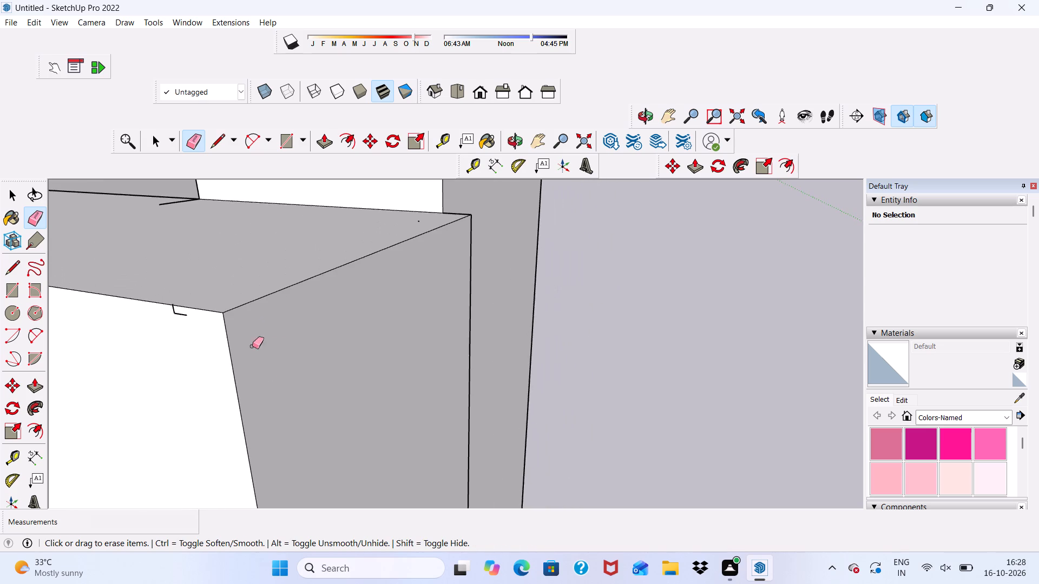
scroll(87, 321, up, 17)
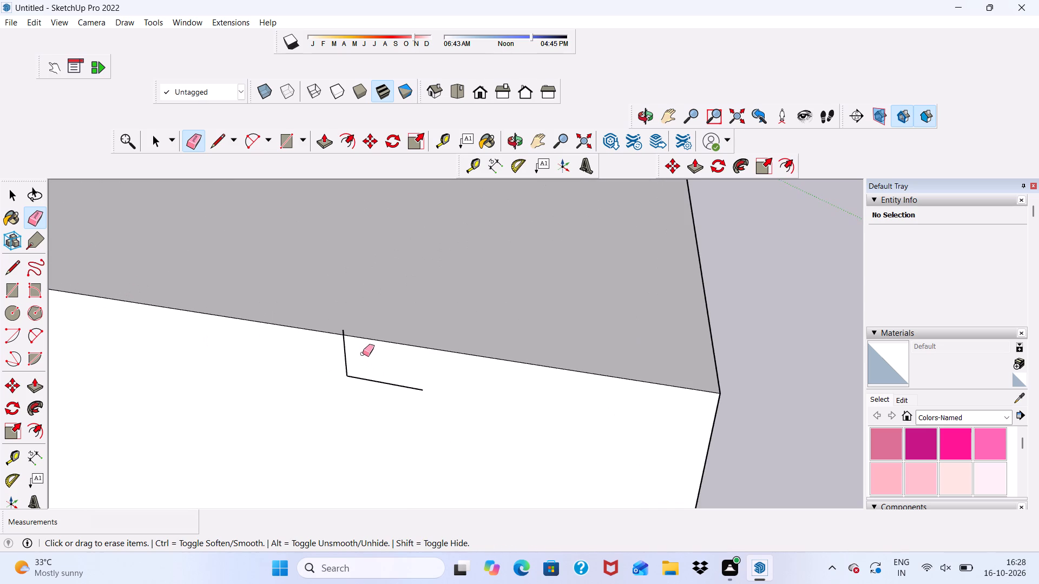
drag(361, 353, 397, 395)
scroll(345, 315, up, 10)
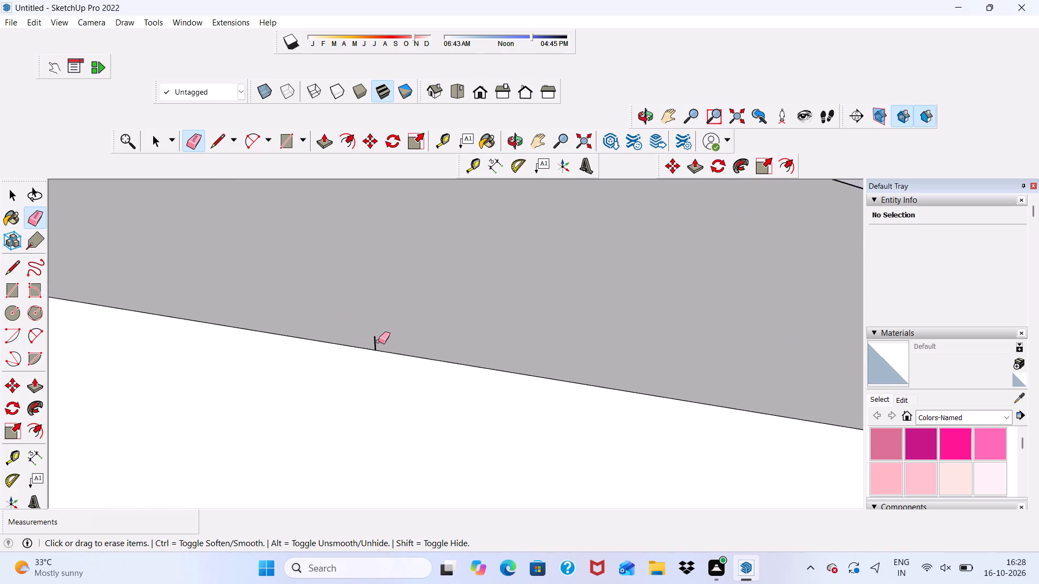
scroll(380, 340, up, 1)
click(380, 340)
scroll(381, 340, down, 1)
click(380, 341)
scroll(323, 331, down, 6)
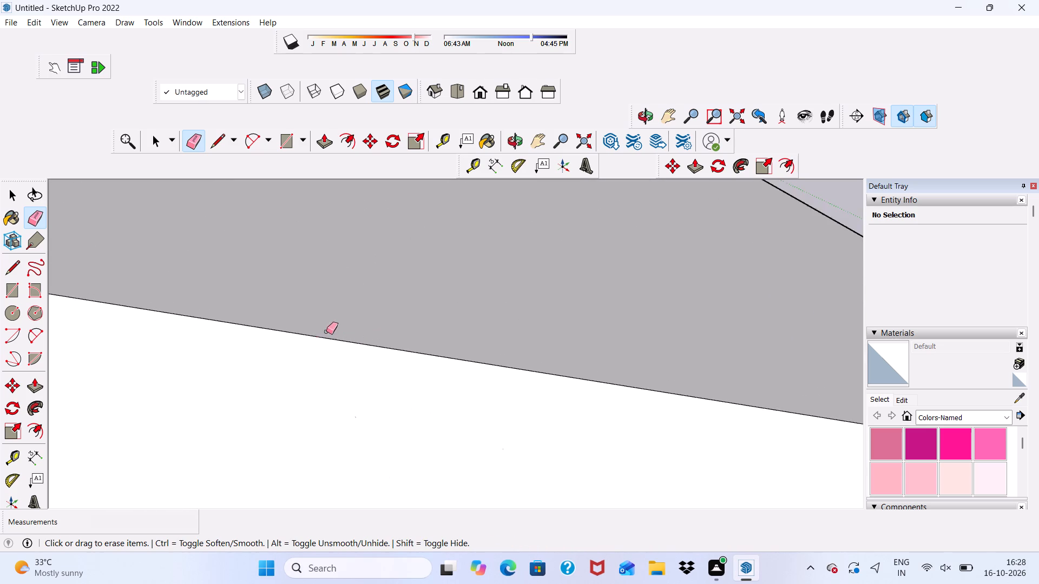
scroll(326, 331, down, 20)
scroll(326, 331, down, 14)
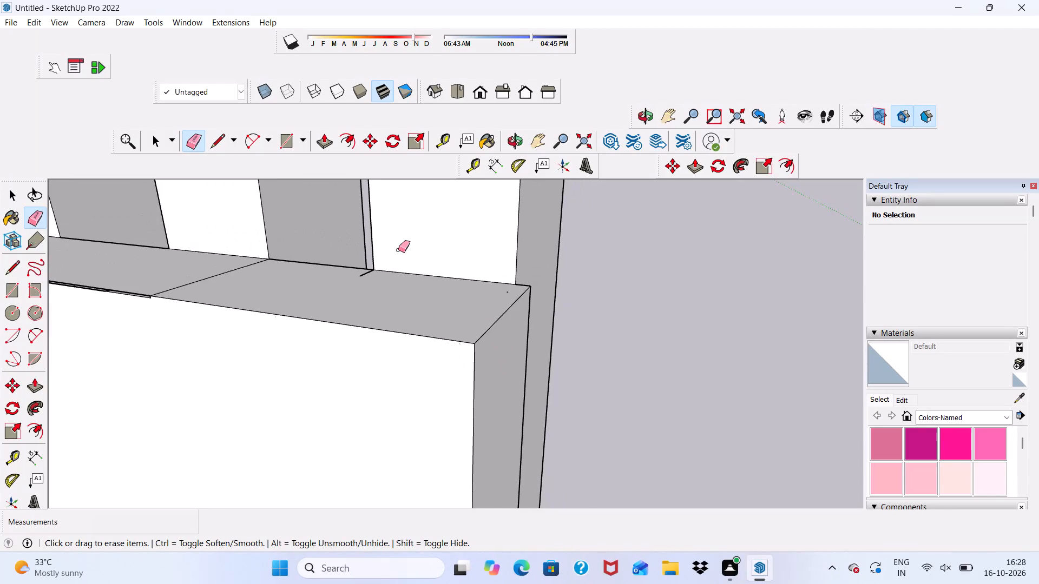
Erase the stray short edge at the upright's base and the remaining diagonal seam across the wall's top face.
scroll(398, 250, up, 4)
scroll(354, 277, down, 1)
scroll(350, 281, up, 9)
drag(352, 282, 357, 300)
scroll(355, 293, down, 13)
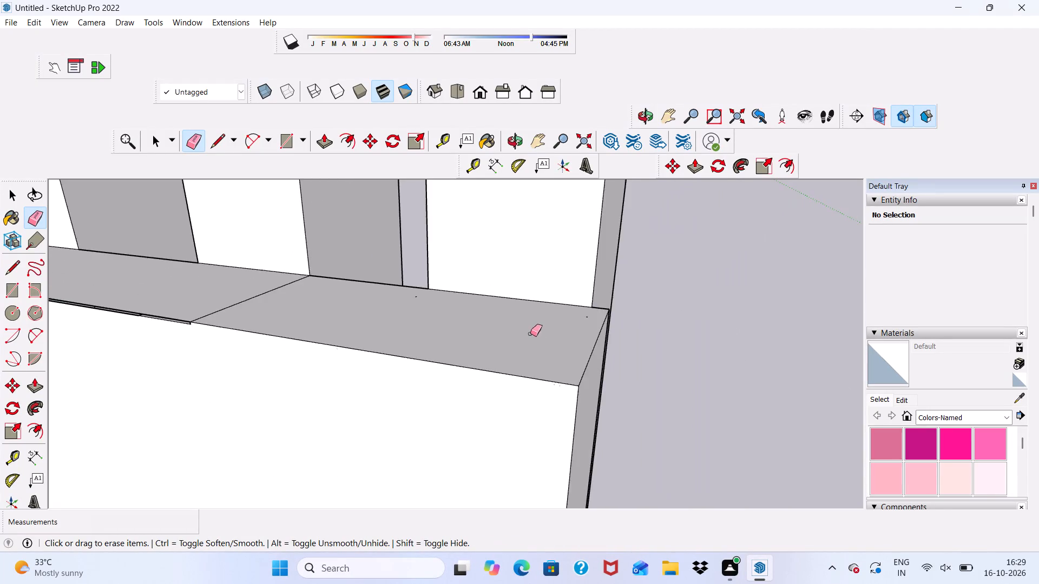
scroll(310, 286, down, 5)
middle_drag(246, 330, 268, 409)
scroll(244, 375, up, 5)
click(223, 338)
Examine the remaining thin recess along the wall's top rim from several angles and distances.
scroll(192, 355, up, 4)
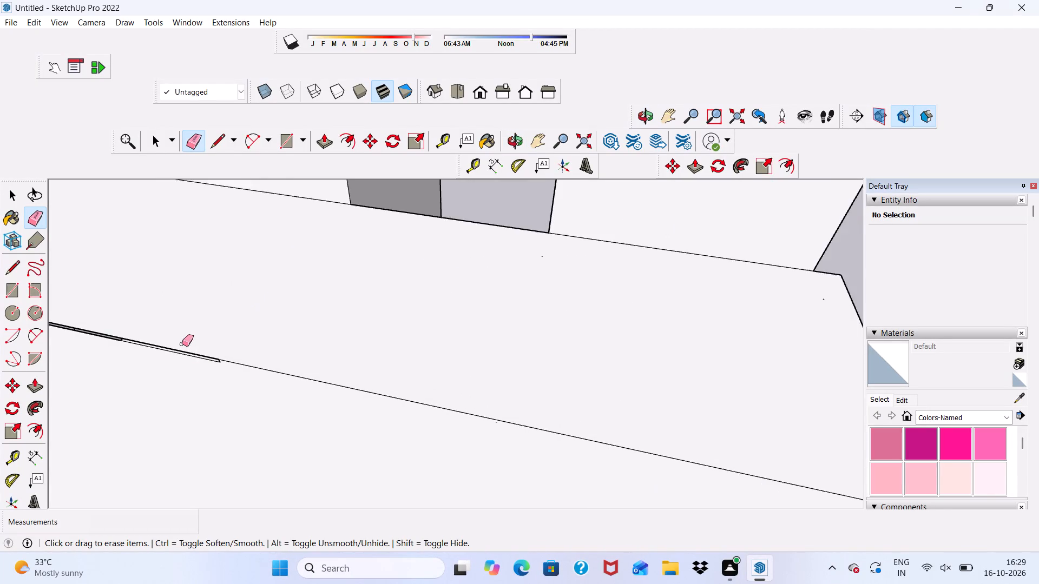
scroll(182, 344, up, 18)
middle_drag(234, 350, 361, 188)
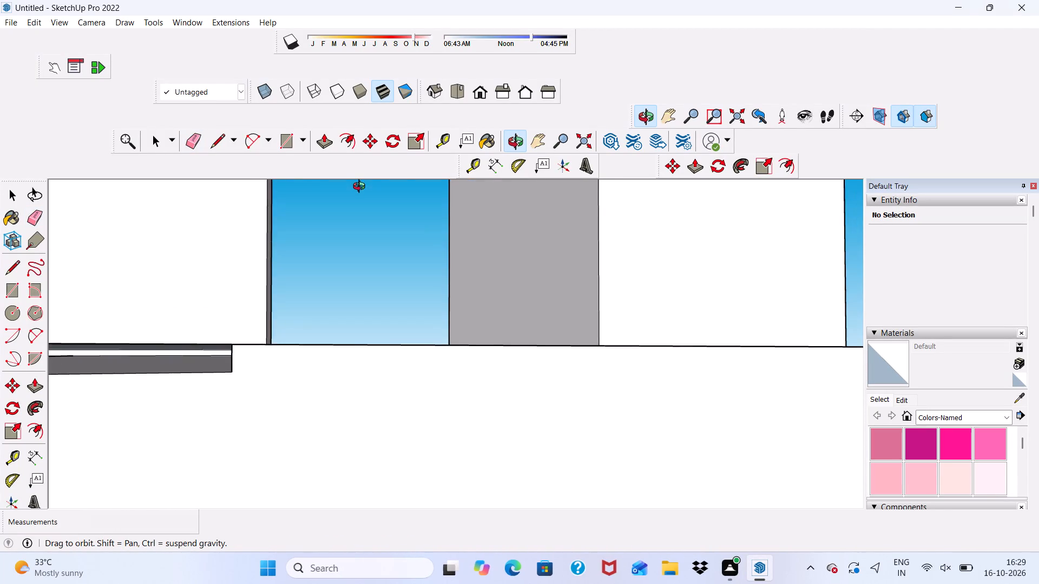
middle_drag(361, 188, 362, 188)
scroll(357, 197, up, 2)
scroll(333, 205, down, 5)
scroll(315, 295, down, 3)
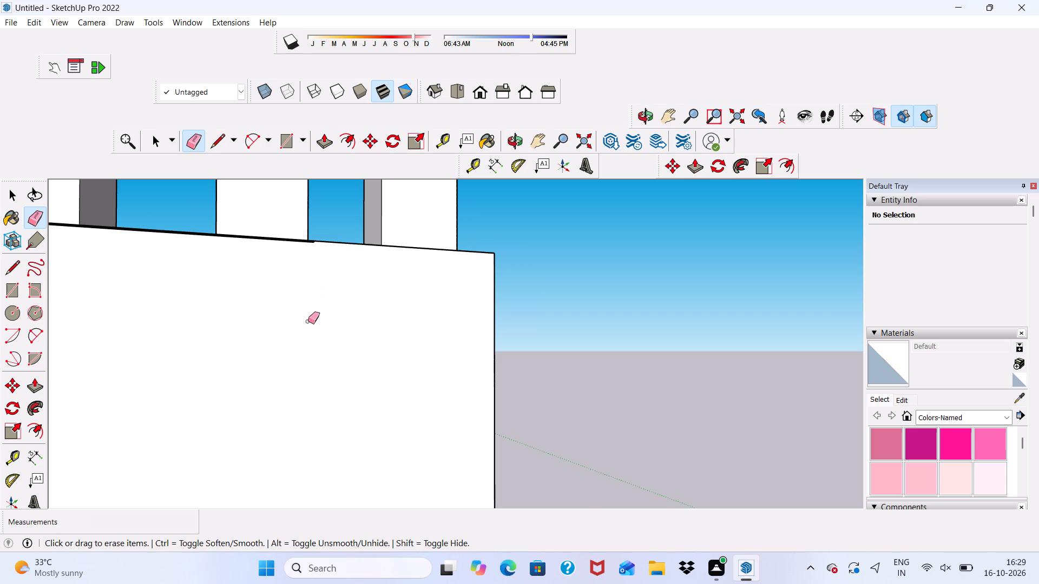
key(space)
scroll(253, 247, up, 9)
scroll(263, 214, down, 5)
scroll(280, 290, up, 1)
middle_drag(280, 290, 218, 352)
scroll(214, 347, up, 6)
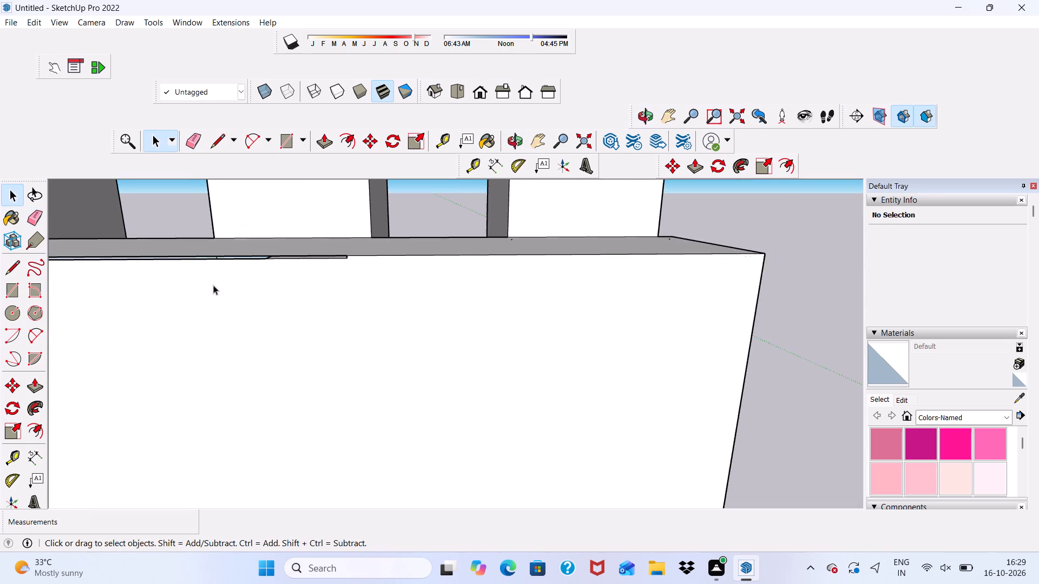
scroll(213, 285, up, 9)
scroll(337, 223, down, 15)
scroll(72, 297, up, 3)
scroll(57, 260, down, 4)
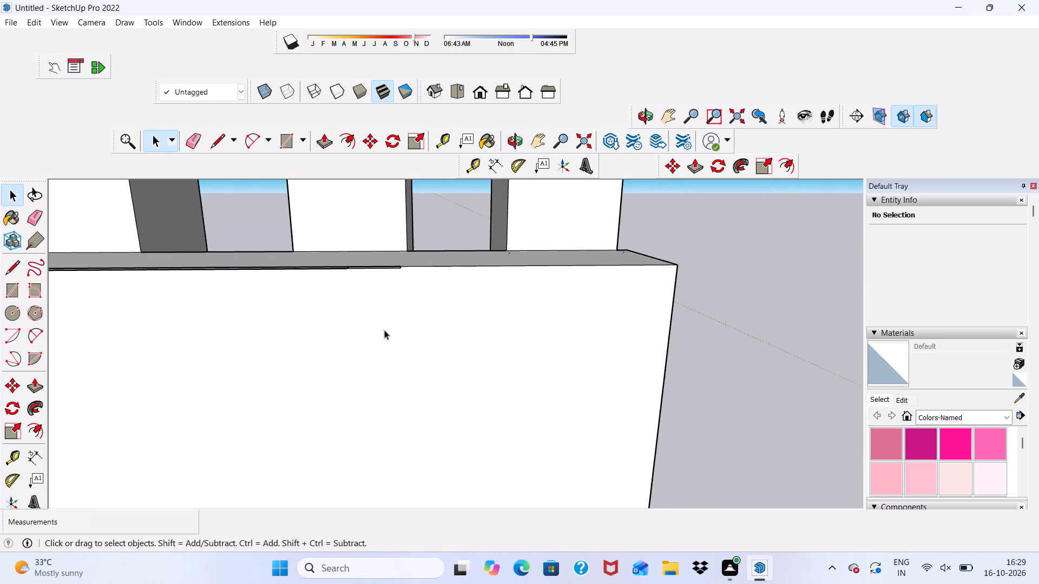
scroll(384, 330, down, 8)
scroll(77, 328, up, 11)
scroll(334, 347, down, 15)
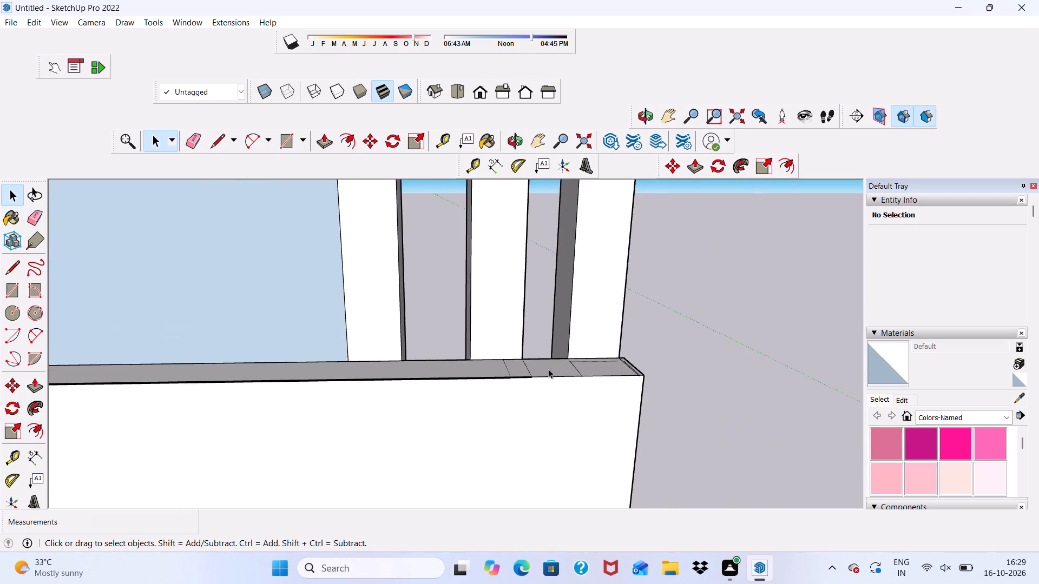
scroll(548, 369, down, 5)
scroll(515, 437, down, 4)
Switch to the front view and examine the vertical uprights and the ledge between them.
click(480, 98)
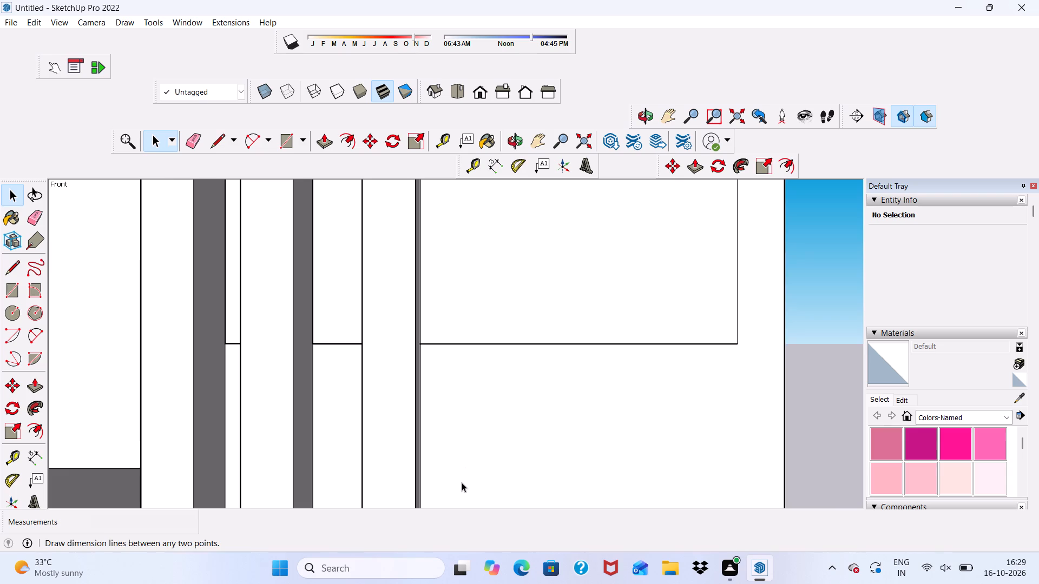
scroll(462, 483, down, 19)
scroll(406, 435, up, 19)
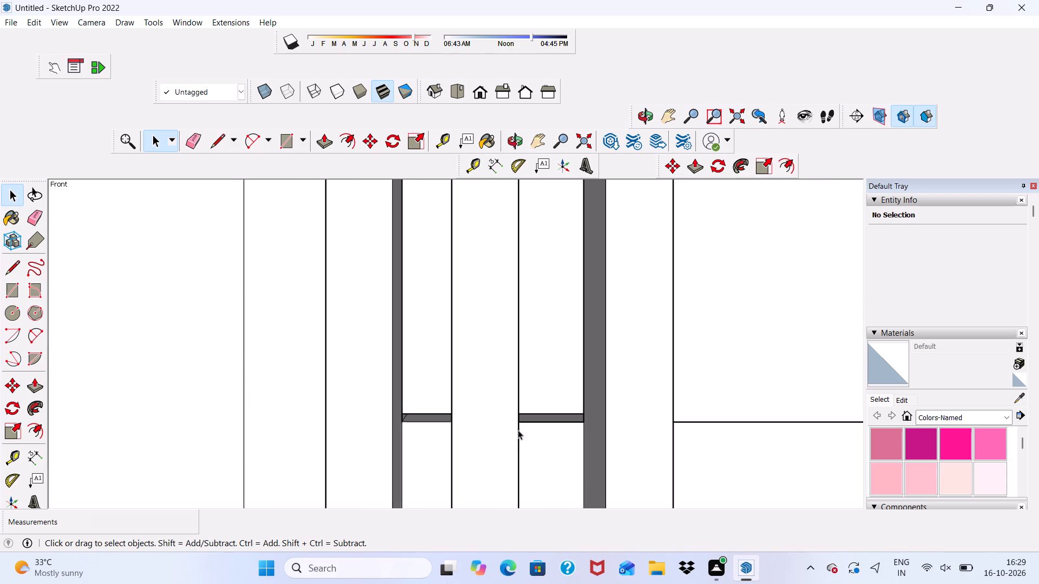
scroll(518, 430, up, 9)
scroll(531, 407, down, 2)
middle_drag(533, 410, 768, 501)
scroll(391, 384, down, 5)
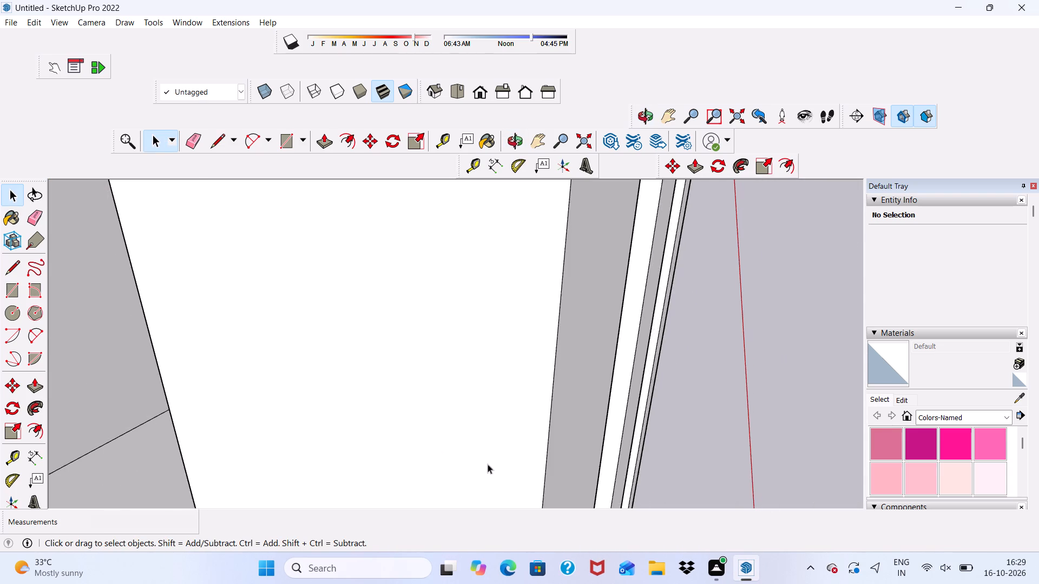
Push/Pull the narrow strip face beside the recess on the wall's top rim by about 1/8".
scroll(488, 464, down, 7)
middle_drag(244, 458, 405, 450)
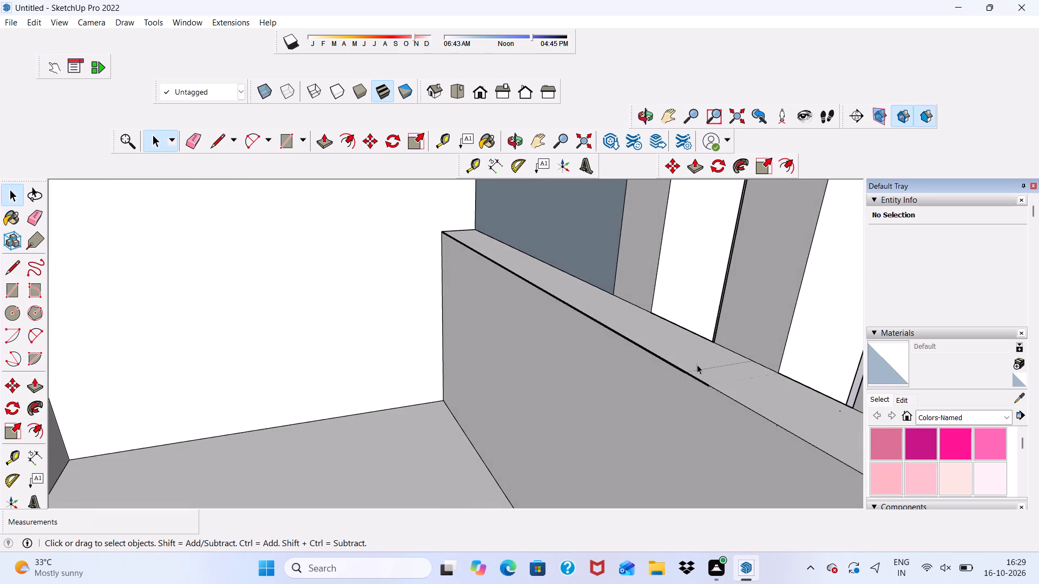
scroll(707, 377, up, 20)
scroll(707, 377, up, 9)
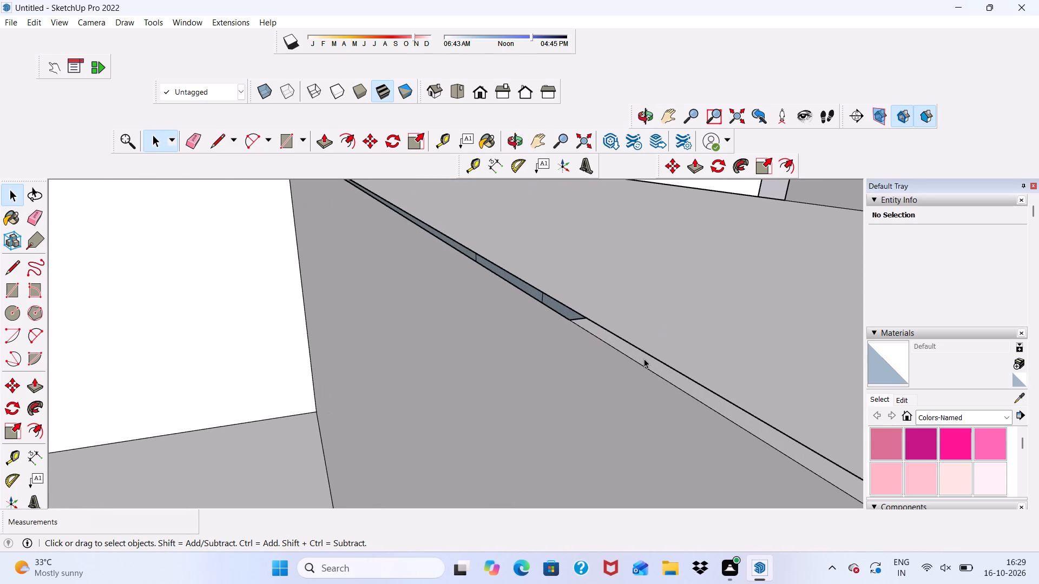
click(644, 359)
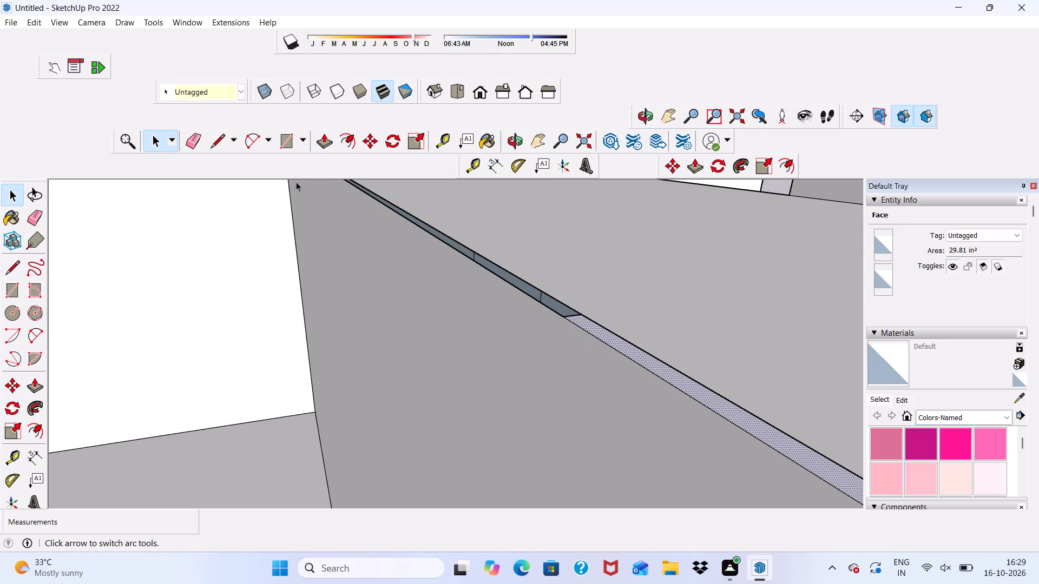
click(322, 141)
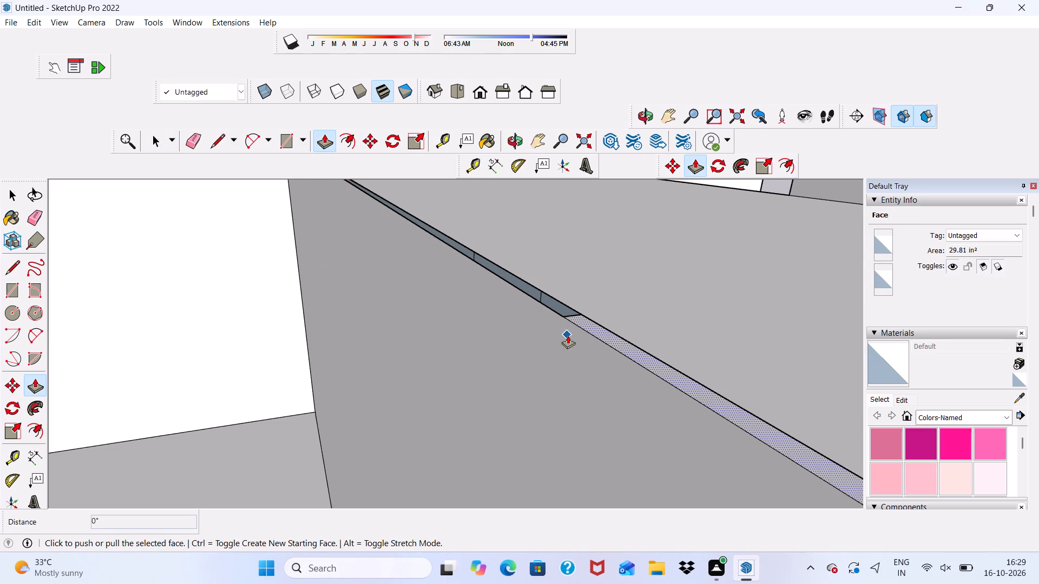
scroll(610, 320, up, 8)
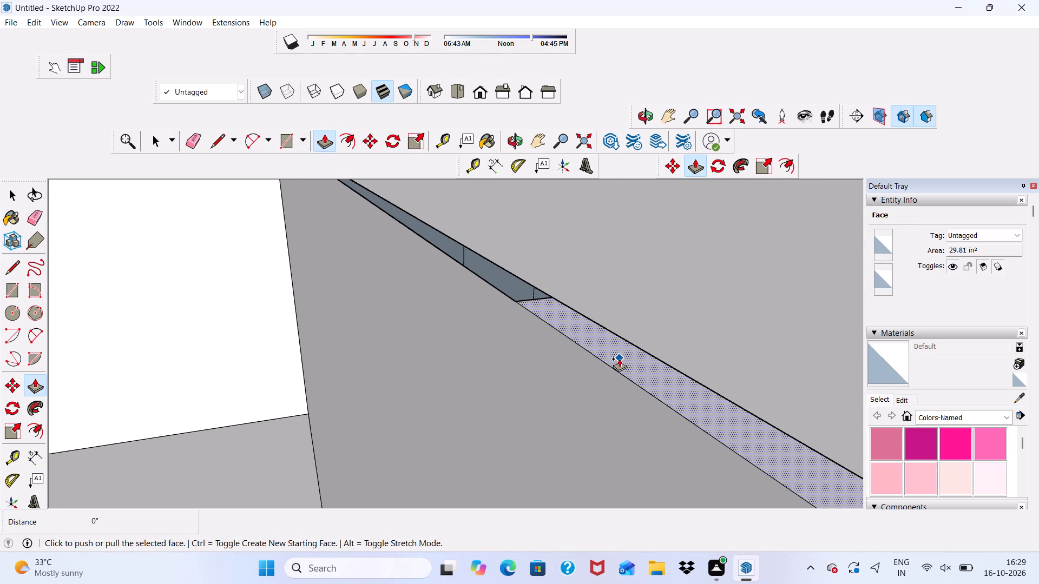
click(619, 359)
click(652, 309)
scroll(498, 275, up, 3)
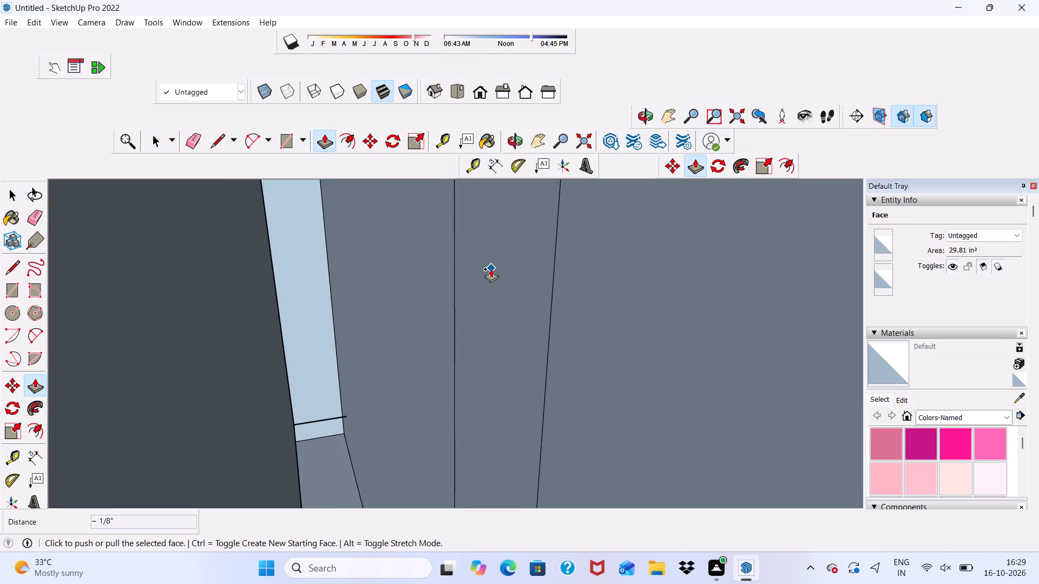
scroll(491, 269, down, 4)
scroll(567, 288, down, 1)
scroll(507, 287, up, 8)
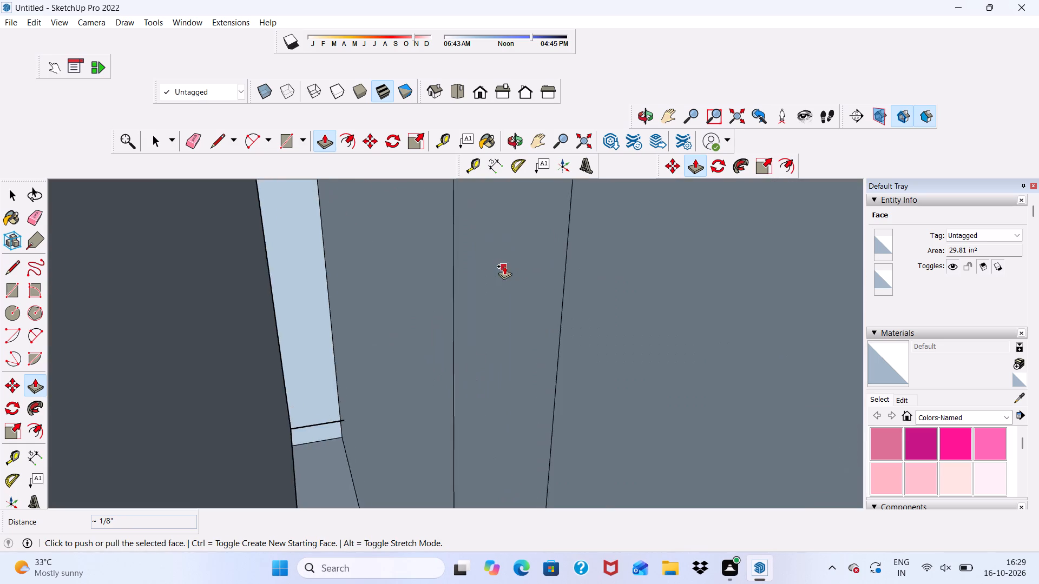
scroll(504, 266, down, 4)
click(528, 288)
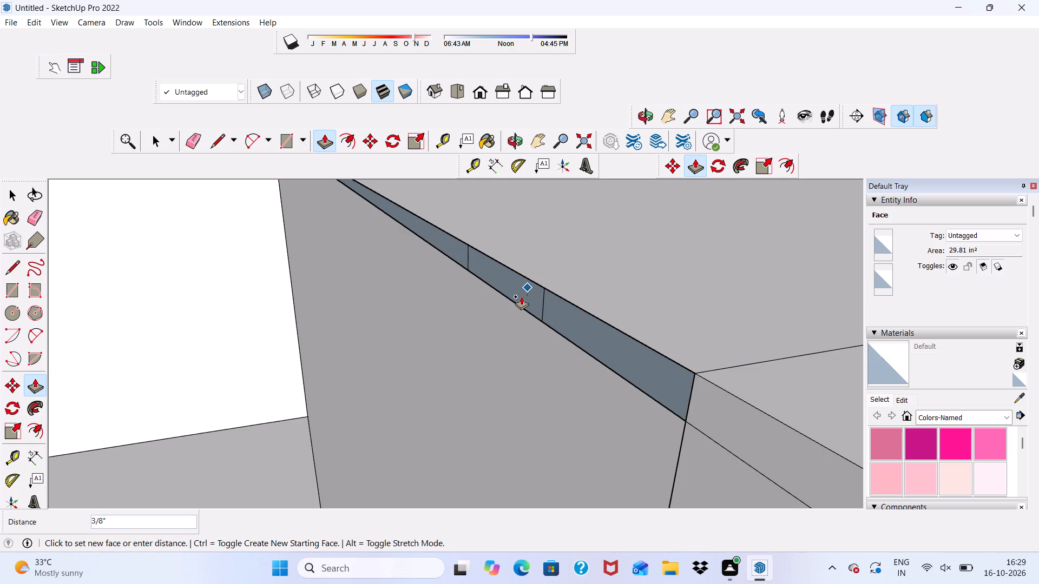
key(space)
Push/Pull the end segment of the exposed recess face along the wall's top rim by 1 3/8".
scroll(570, 335, up, 2)
scroll(580, 322, down, 4)
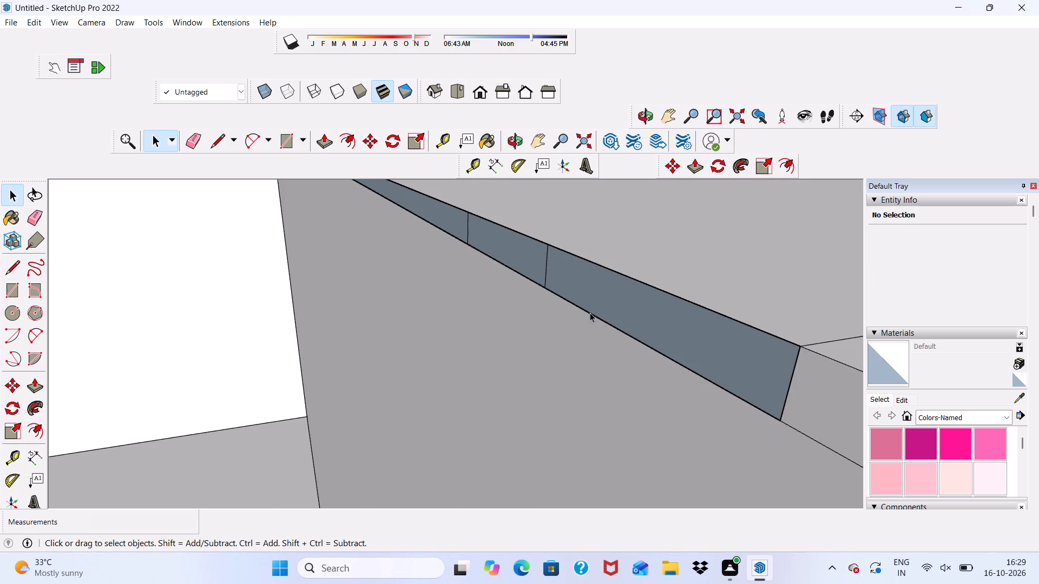
click(620, 278)
click(607, 301)
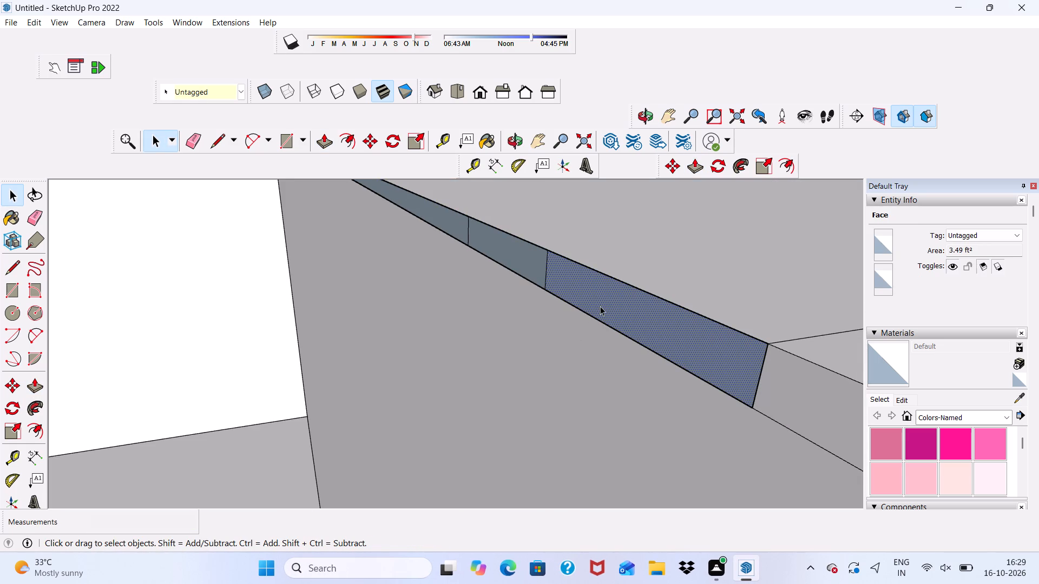
click(322, 136)
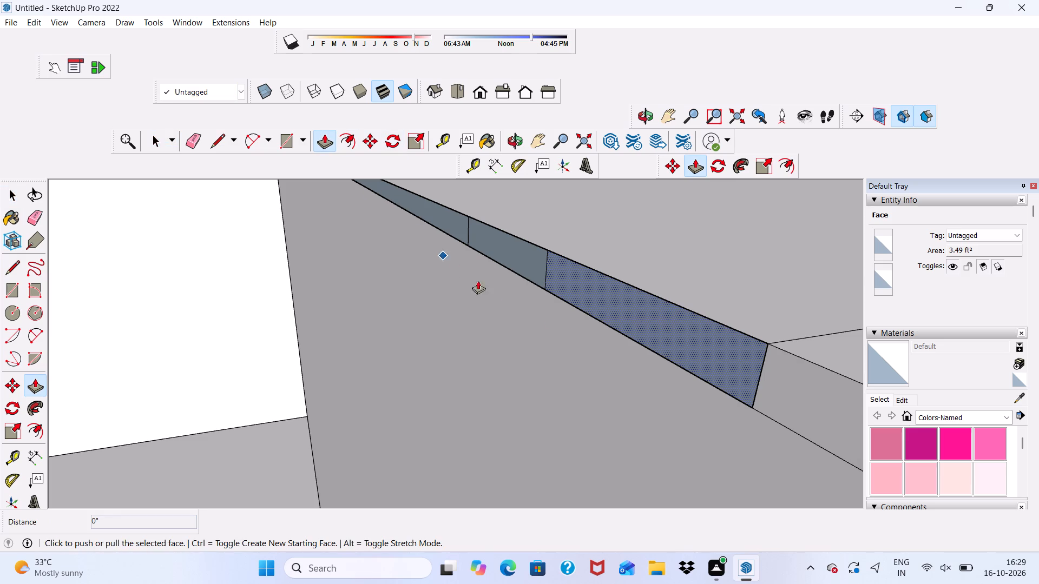
click(639, 302)
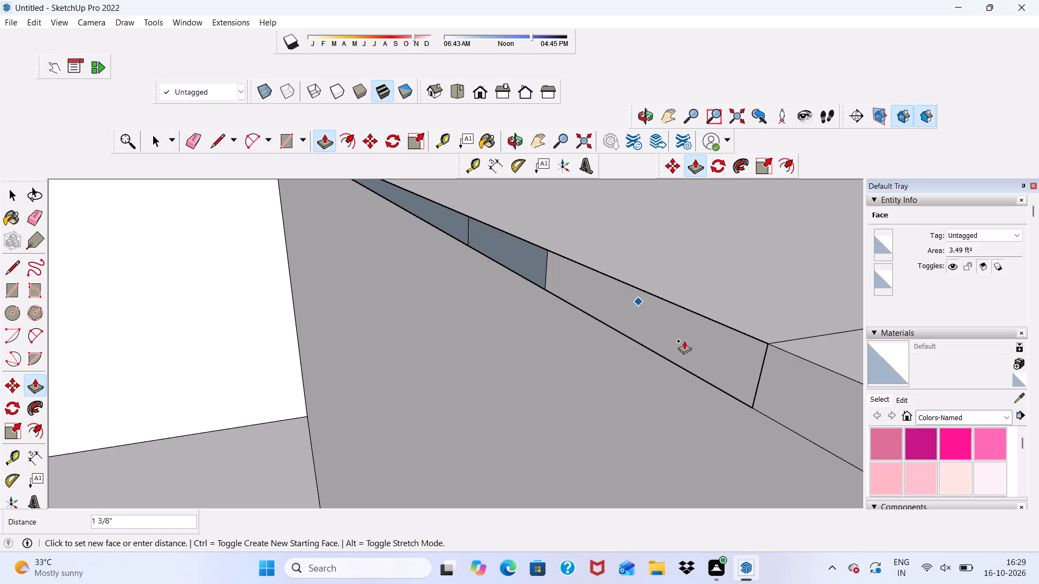
click(684, 341)
Push/Pull the adjoining shorter segment of the rim recess face by 3/8".
click(521, 253)
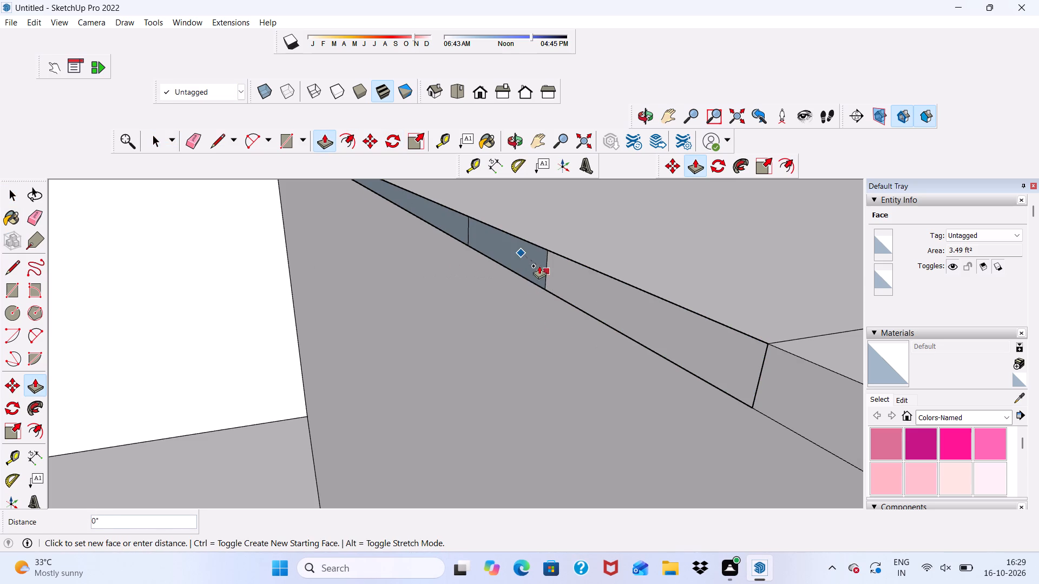
click(529, 255)
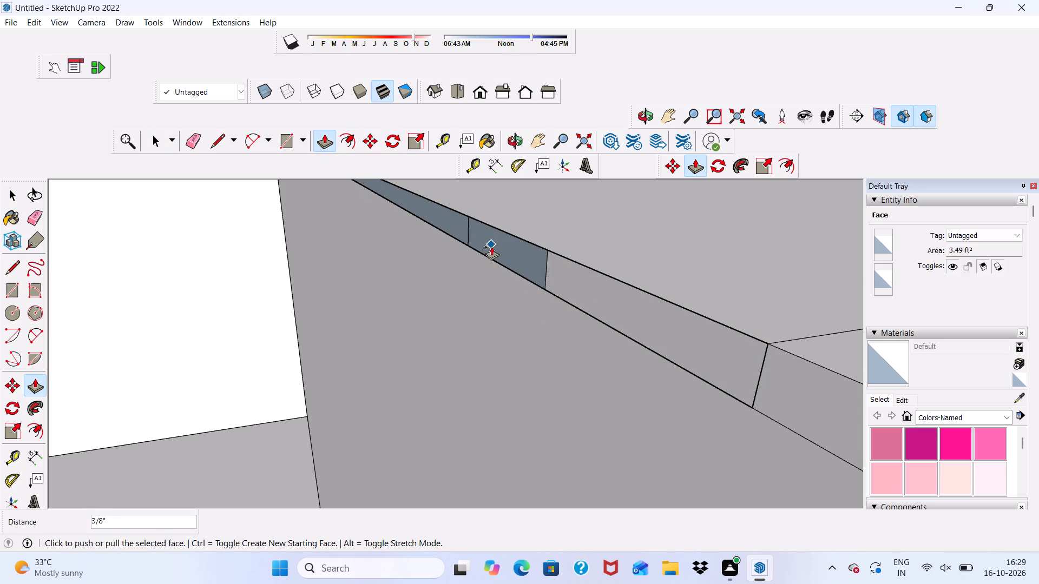
Examine the remaining recess along the top rim and the hollow inside the wall at close range.
scroll(491, 248, up, 1)
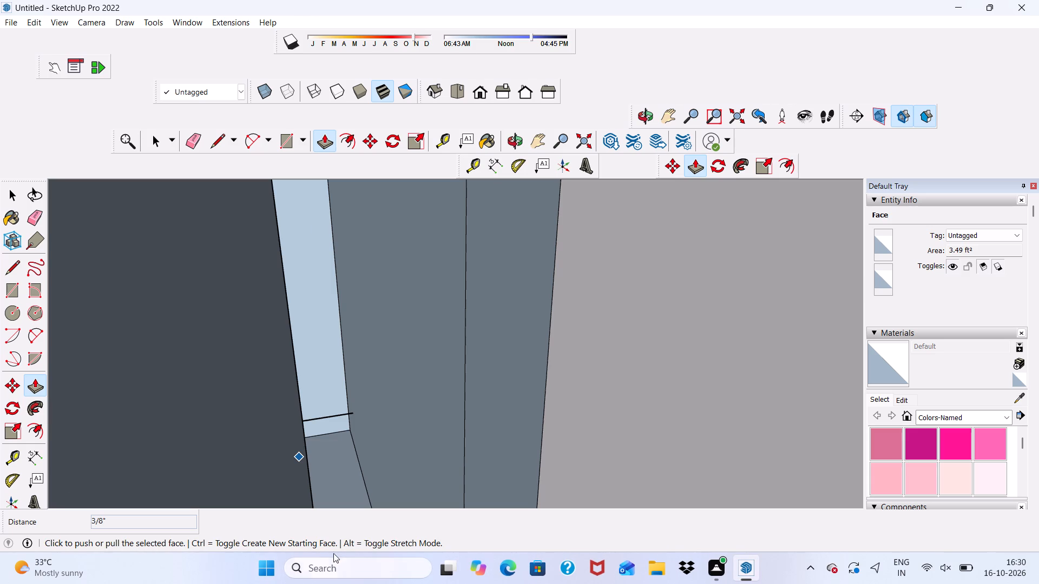
scroll(458, 371, down, 3)
scroll(508, 354, up, 1)
scroll(479, 363, down, 4)
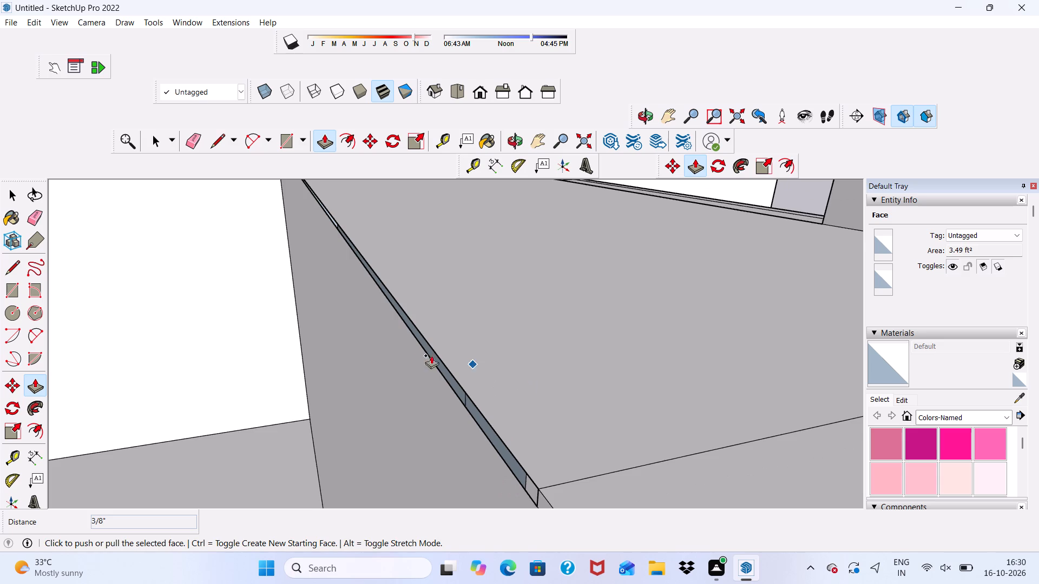
scroll(406, 349, up, 14)
scroll(525, 319, down, 5)
scroll(471, 388, down, 2)
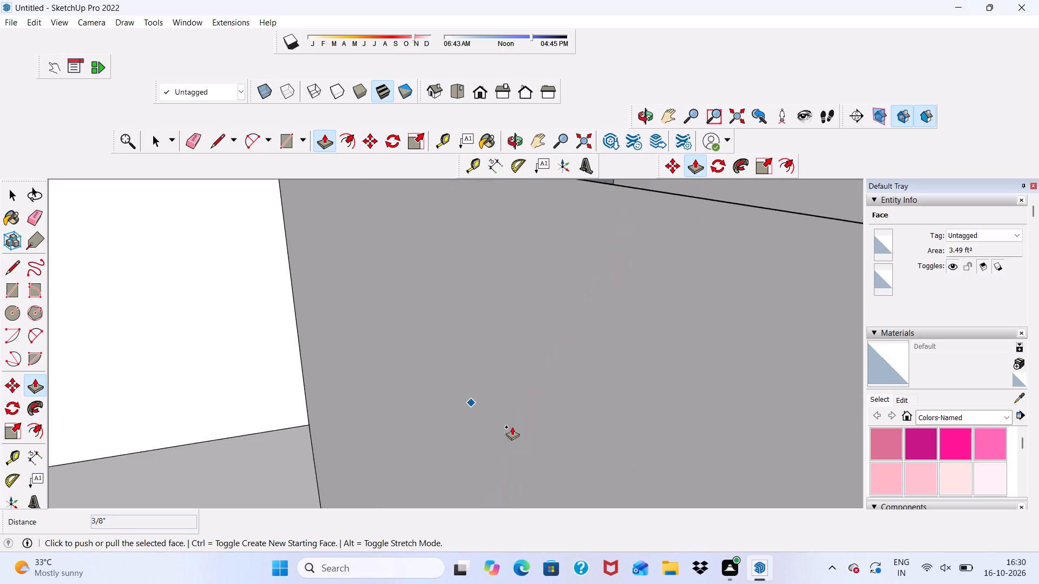
scroll(512, 427, down, 6)
key(space)
key(space)
scroll(555, 269, up, 4)
scroll(554, 262, down, 2)
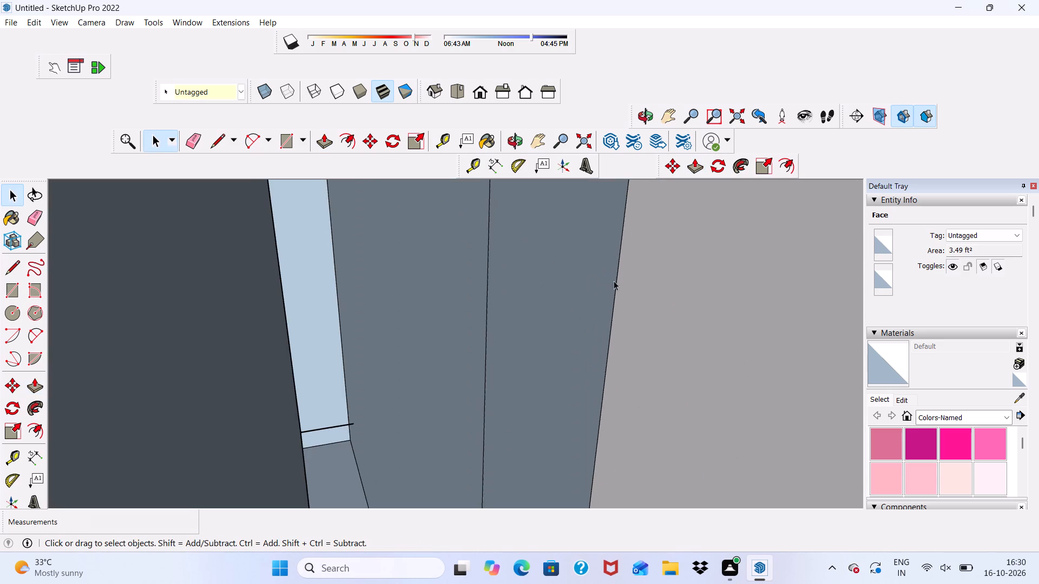
key(space)
scroll(604, 261, down, 2)
scroll(512, 229, down, 3)
scroll(549, 247, up, 9)
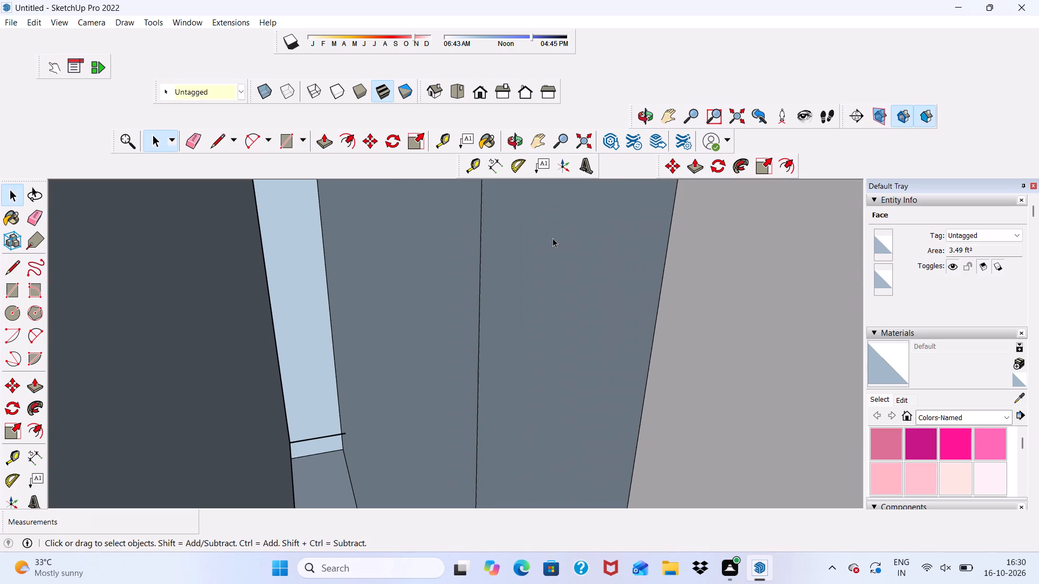
Push/Pull the large interior face inside the hollow wall 9" to the edge of the wall's front face.
click(553, 238)
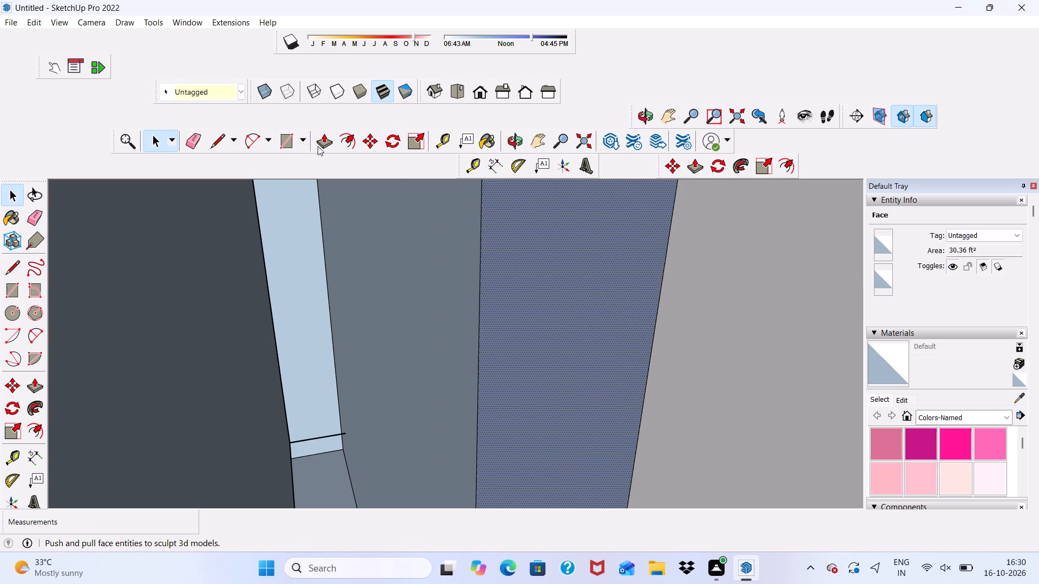
click(321, 146)
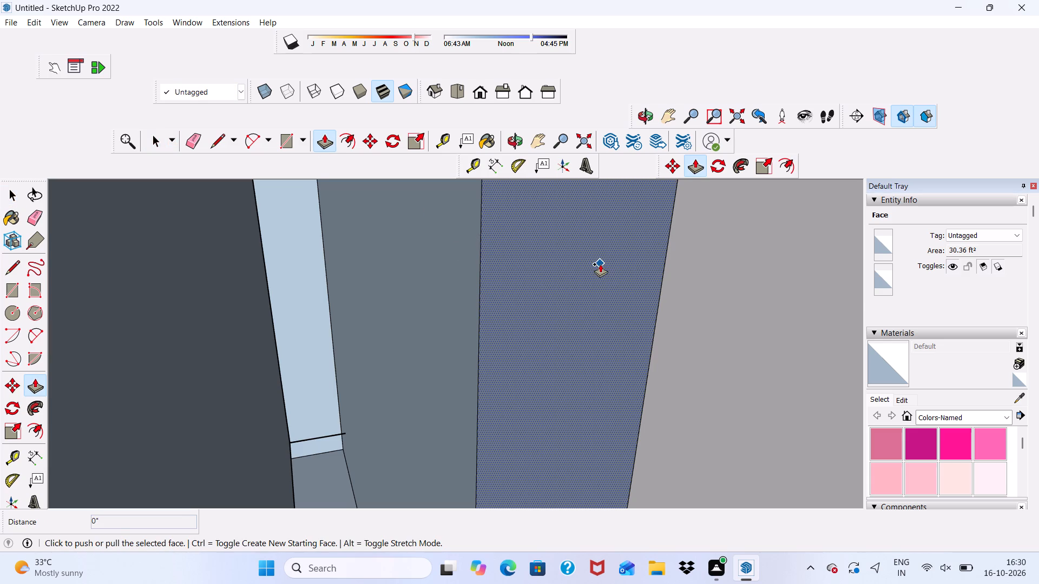
click(600, 264)
scroll(645, 306, down, 4)
scroll(687, 264, down, 4)
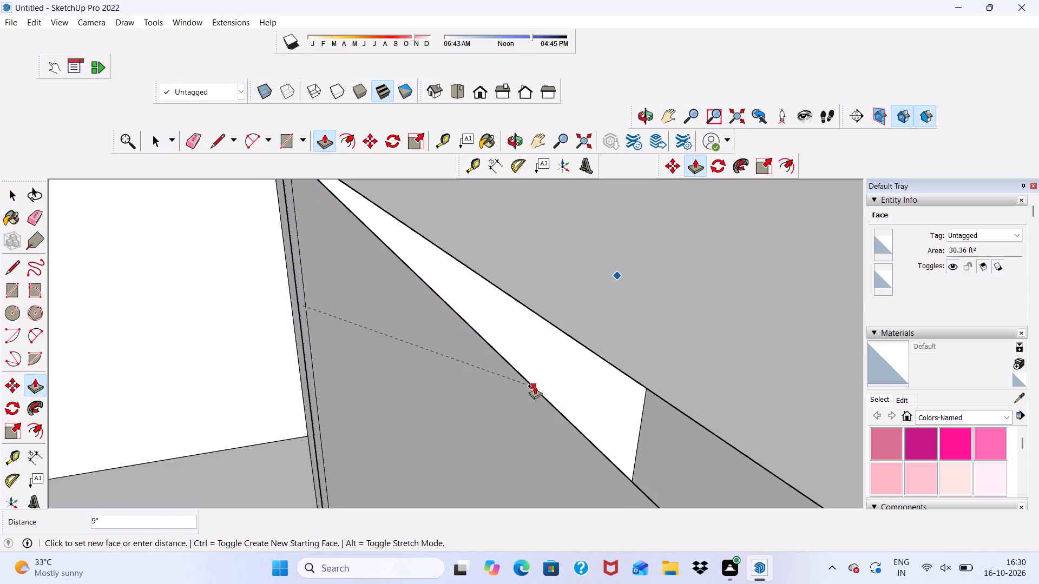
click(535, 386)
click(607, 400)
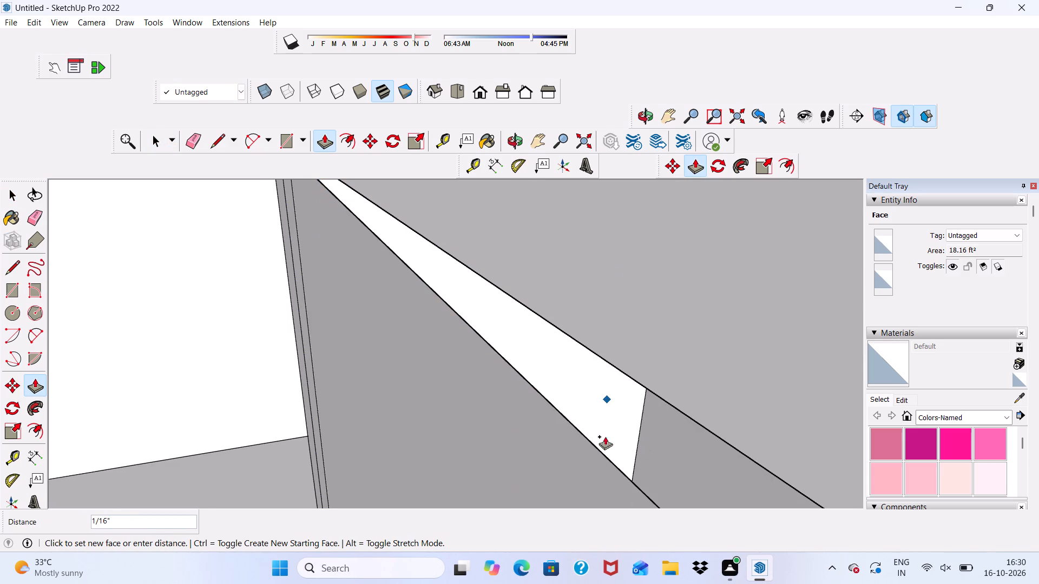
key(space)
Push/Pull the white strip face left in the rim recess by about 1' 8 9/16", to the seam on the wall top.
click(580, 402)
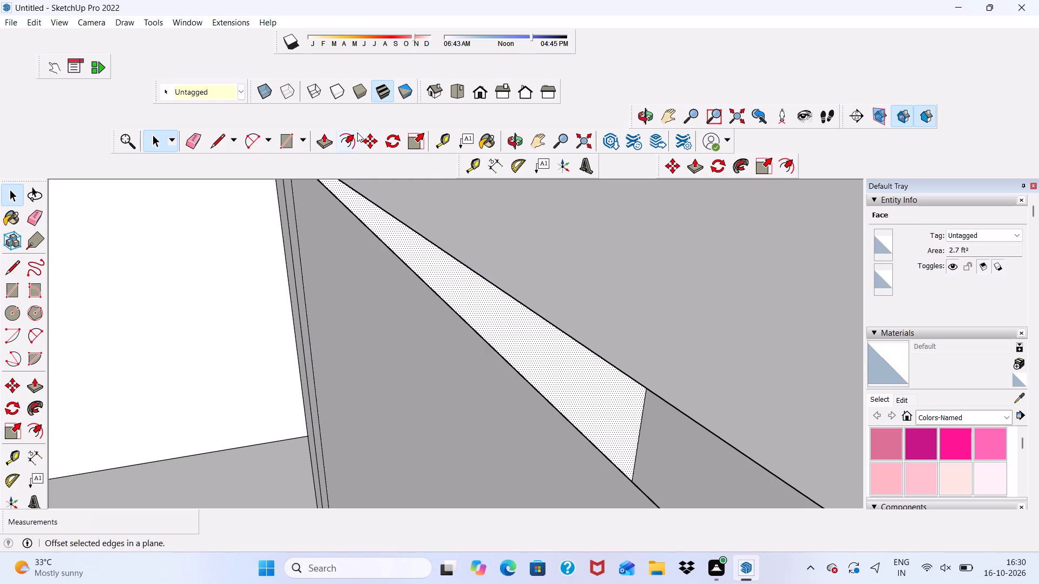
double_click(321, 138)
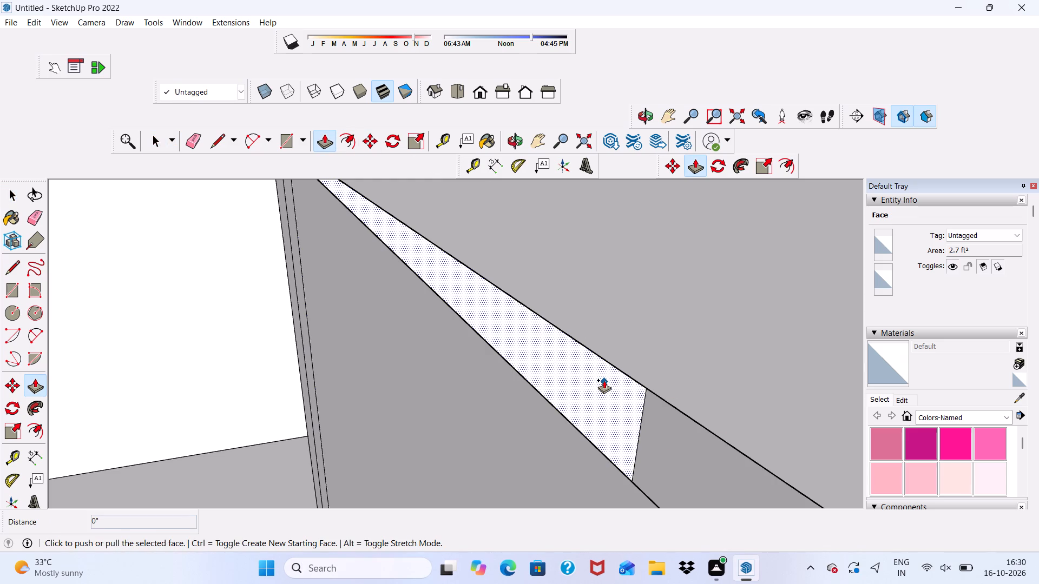
click(604, 380)
scroll(699, 487, down, 1)
scroll(663, 419, down, 10)
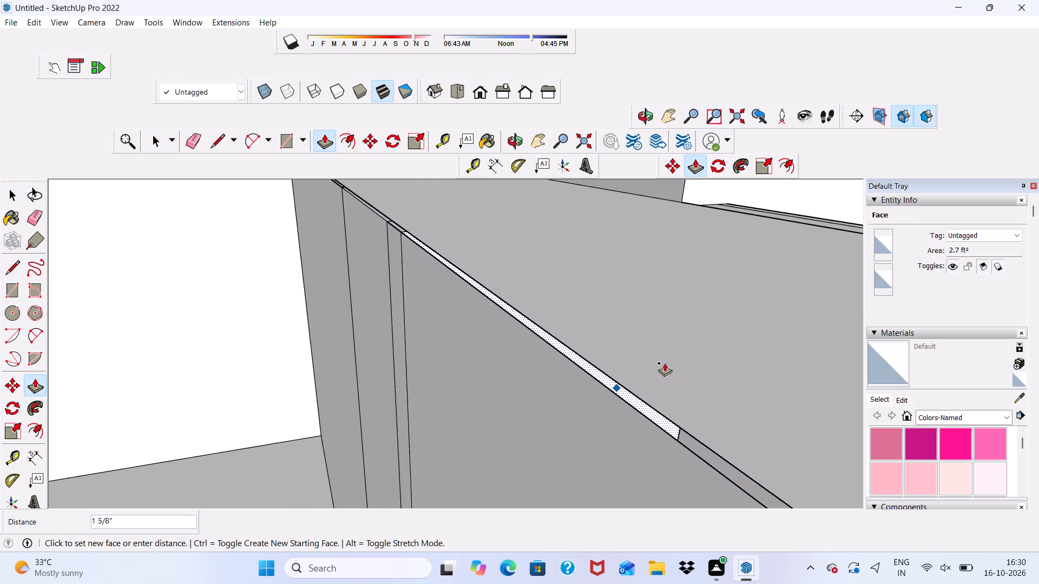
scroll(665, 363, down, 16)
scroll(686, 380, down, 5)
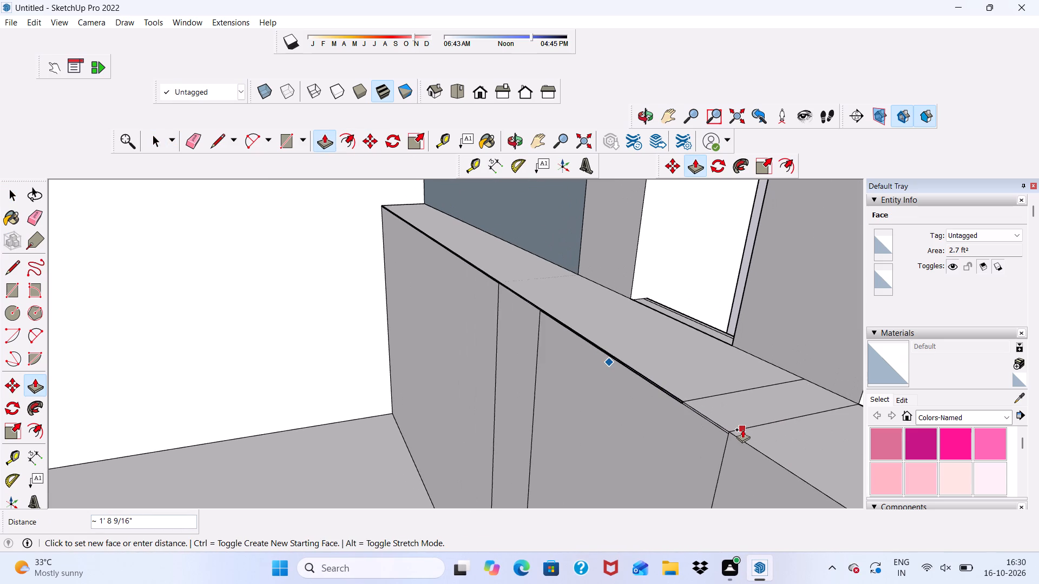
click(742, 429)
Push/Pull the thin strip face just below the wall's top rim by about 1/8".
scroll(694, 405, up, 20)
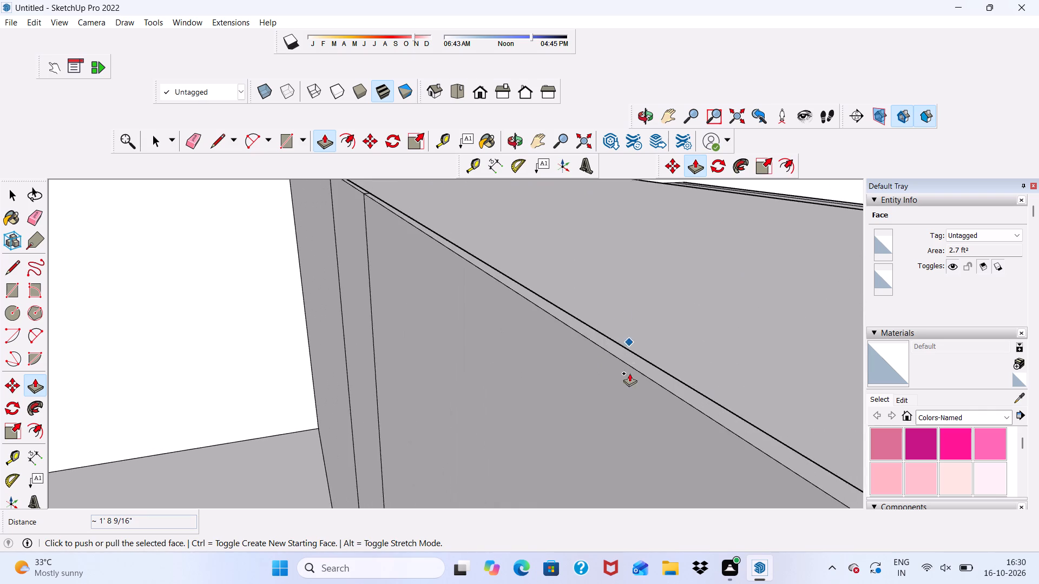
scroll(629, 373, up, 9)
key(space)
click(640, 354)
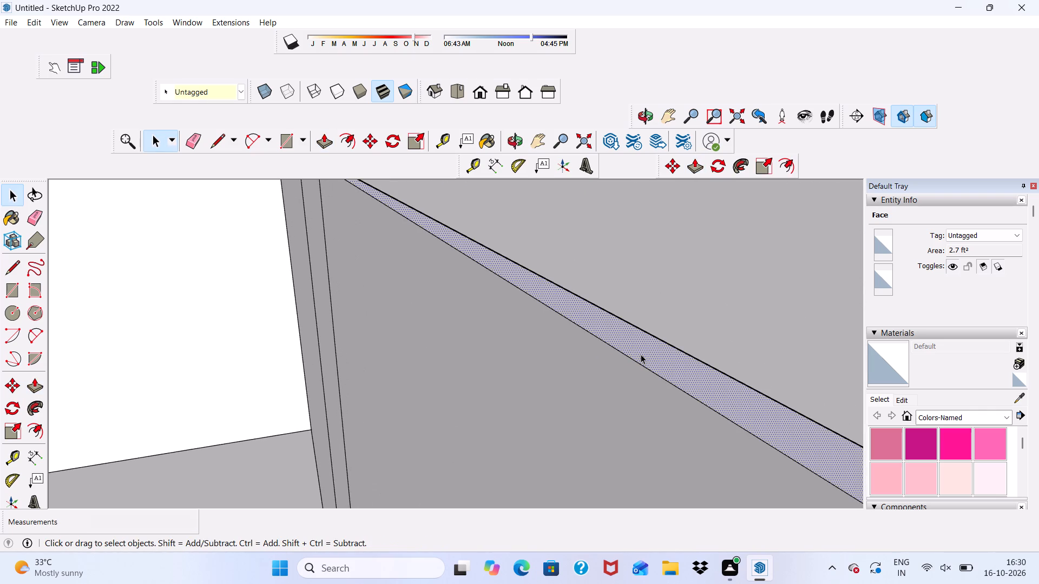
click(326, 144)
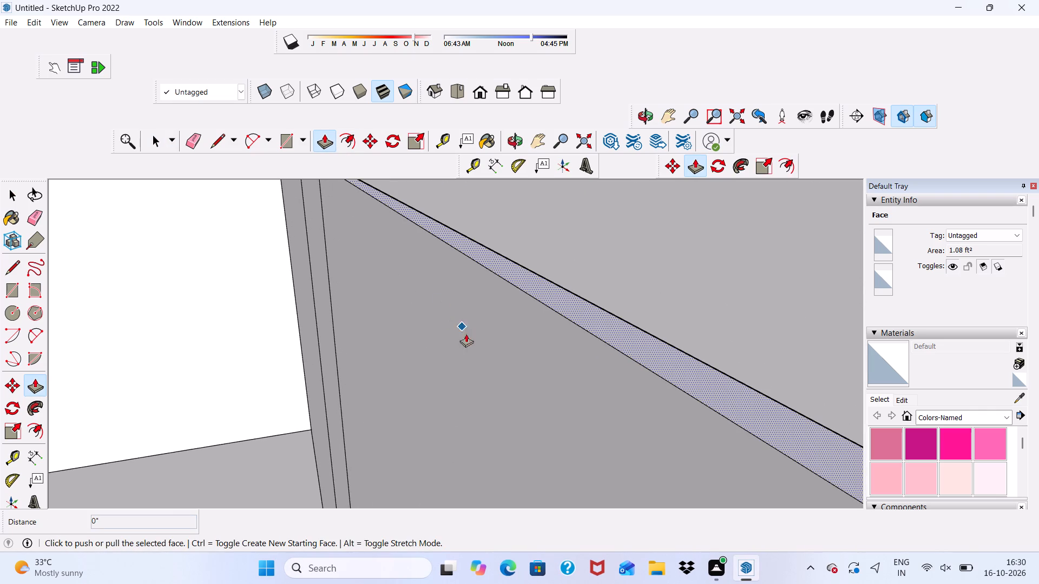
click(564, 299)
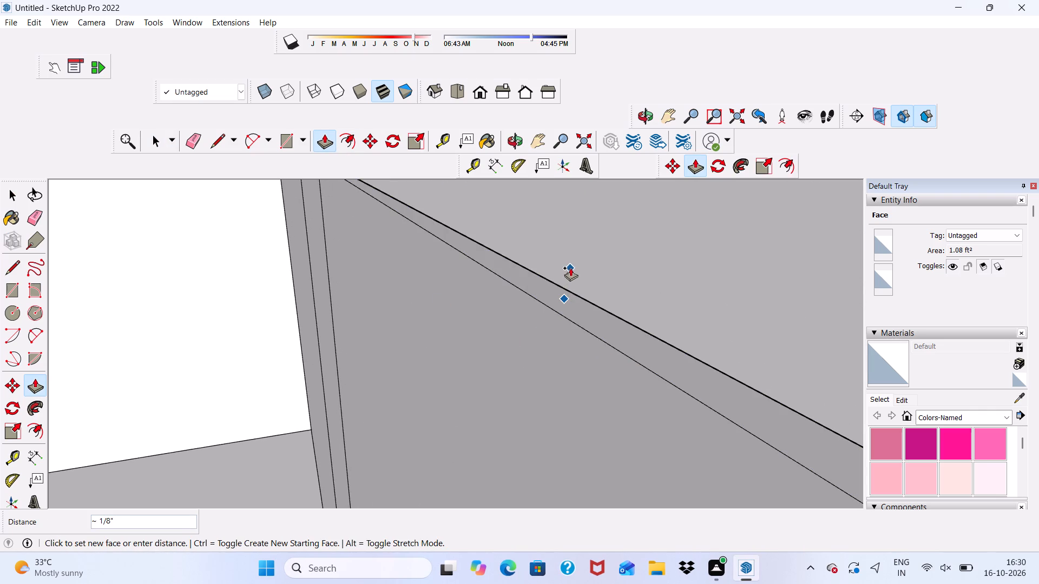
click(570, 268)
Push/Pull the sunken section of the wall's top face by 1/8" to bring it level with the rim.
scroll(561, 264, down, 15)
scroll(778, 276, up, 1)
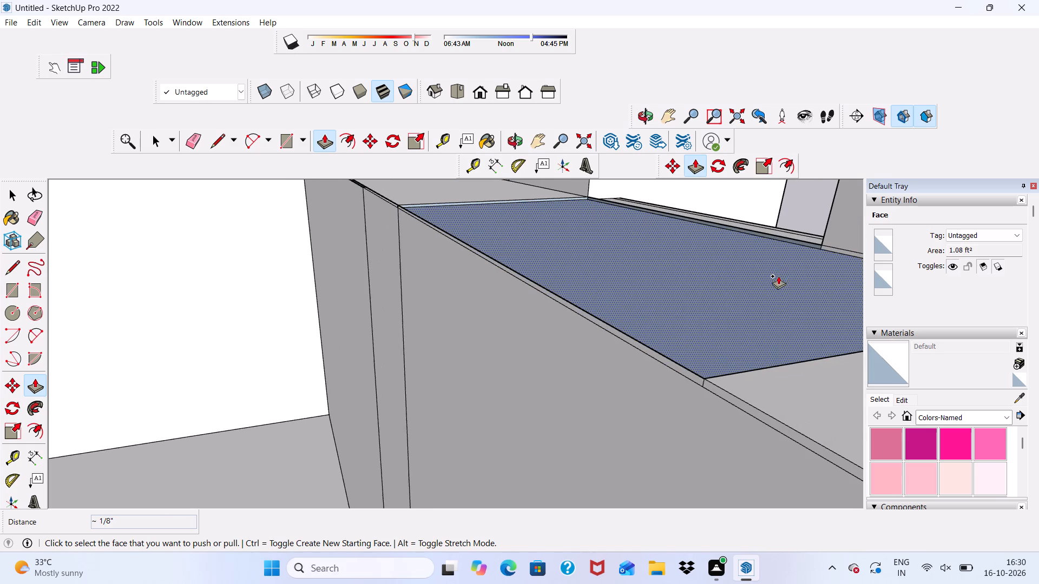
click(758, 292)
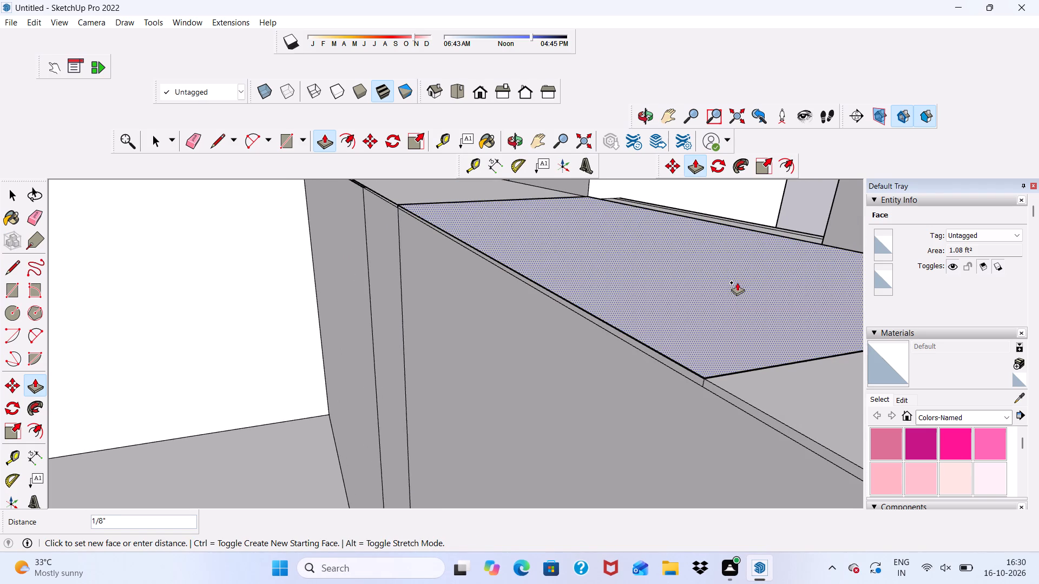
click(737, 282)
Erase the vertical seam lines running down the balcony wall's long inner face from its top rim.
scroll(803, 313, down, 5)
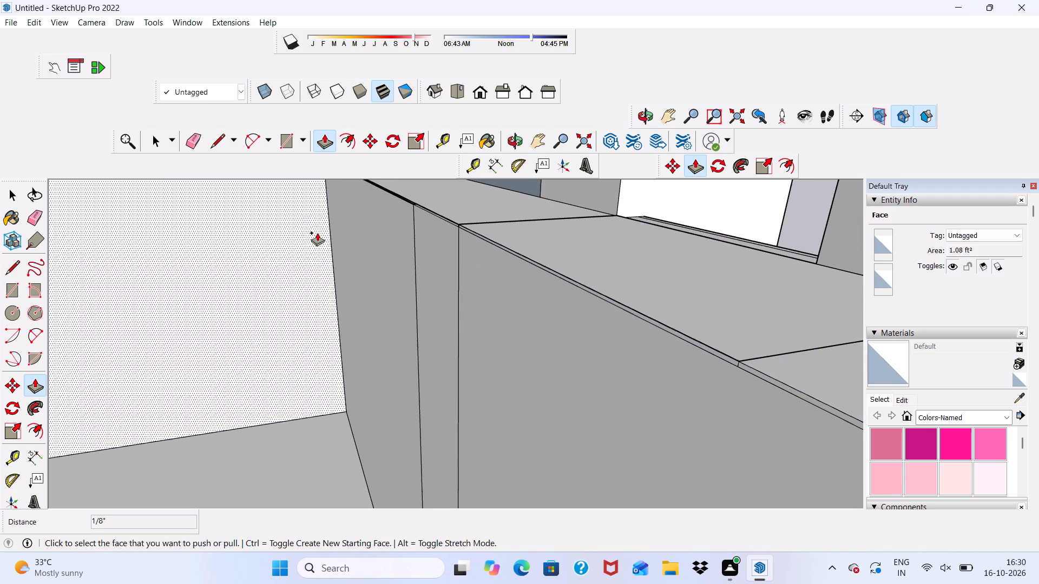
click(188, 138)
drag(414, 246, 455, 292)
scroll(492, 215, up, 4)
drag(491, 215, 494, 234)
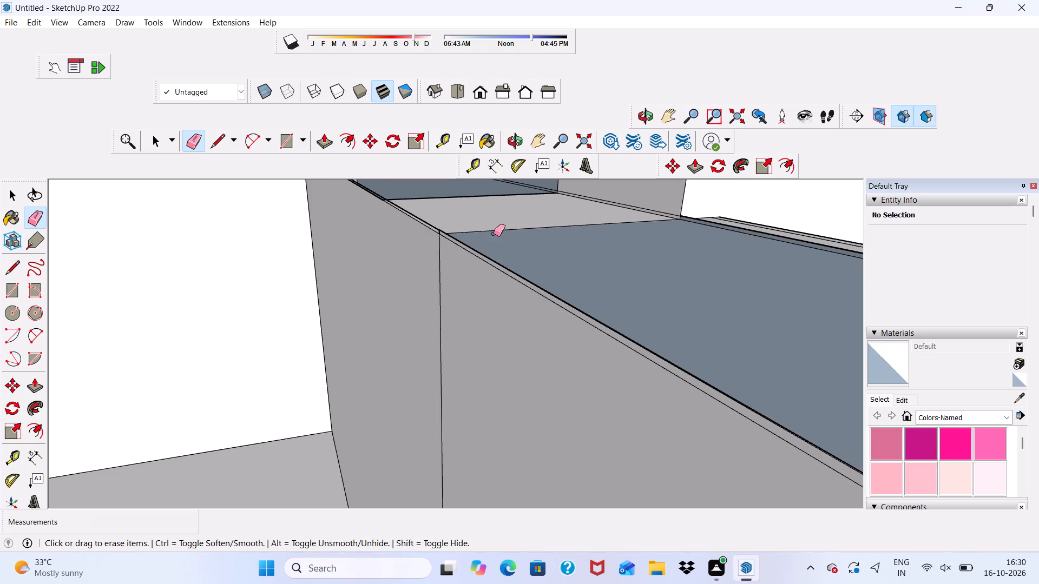
ctrl+click(503, 234)
key(ctrl+z)
ctrl+click(503, 234)
scroll(426, 268, up, 3)
drag(434, 275, 451, 295)
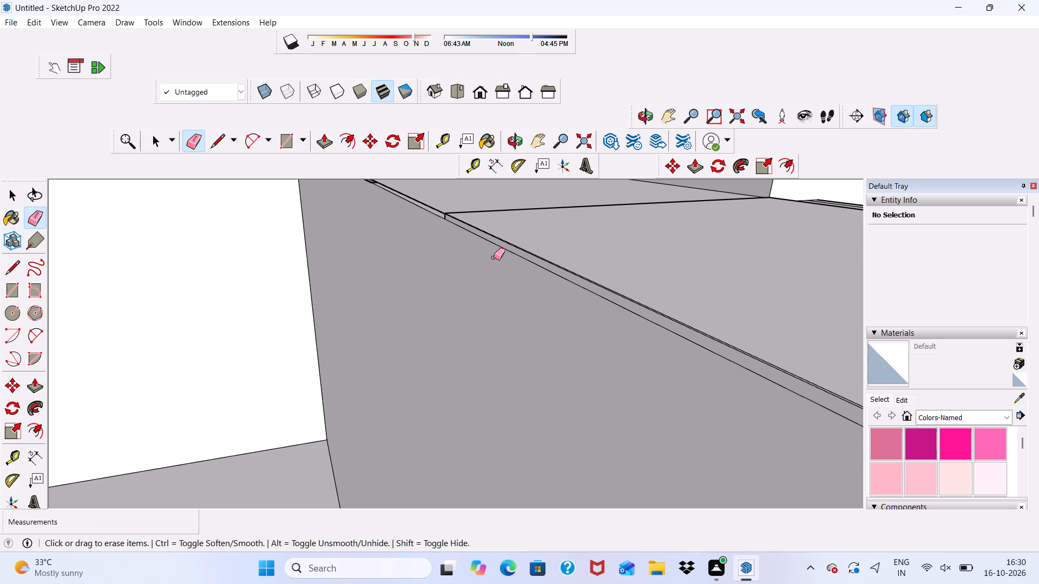
Erase the remaining vertical seam line farther along the same inner face of the wall.
scroll(494, 277, down, 4)
scroll(540, 266, up, 1)
scroll(512, 242, down, 11)
scroll(504, 300, down, 4)
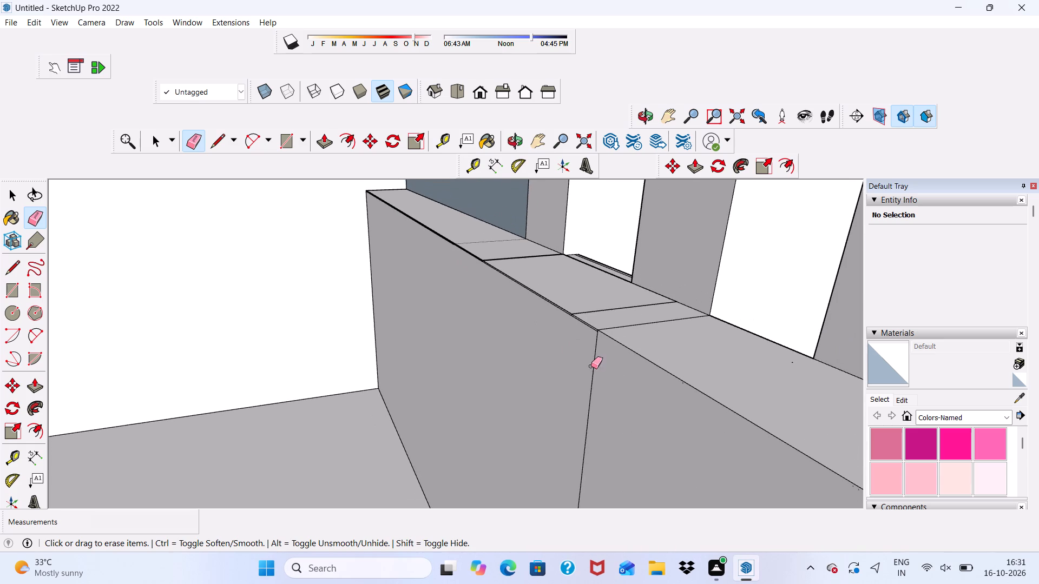
drag(594, 361, 598, 378)
scroll(655, 316, up, 4)
click(655, 324)
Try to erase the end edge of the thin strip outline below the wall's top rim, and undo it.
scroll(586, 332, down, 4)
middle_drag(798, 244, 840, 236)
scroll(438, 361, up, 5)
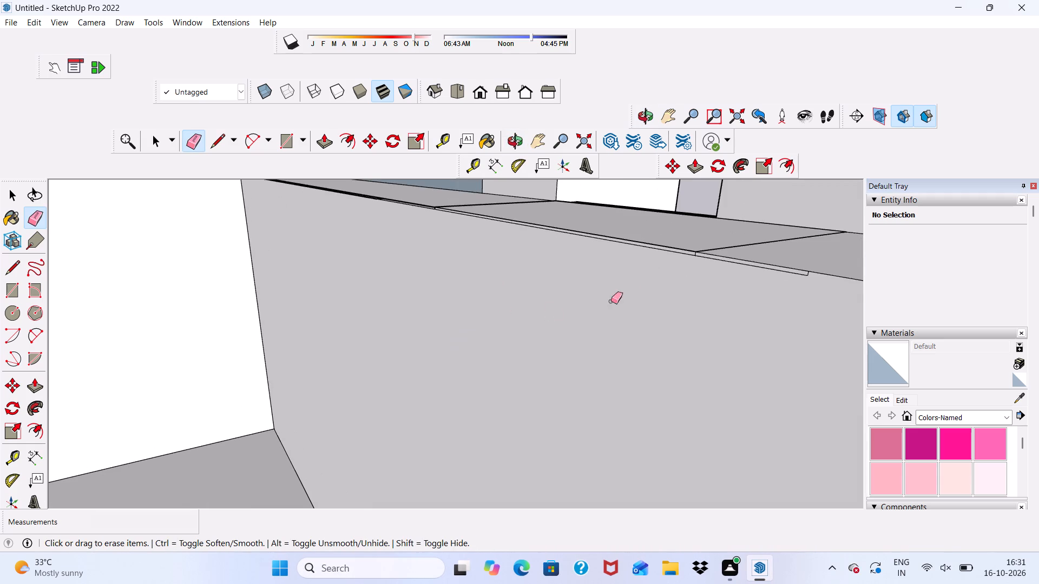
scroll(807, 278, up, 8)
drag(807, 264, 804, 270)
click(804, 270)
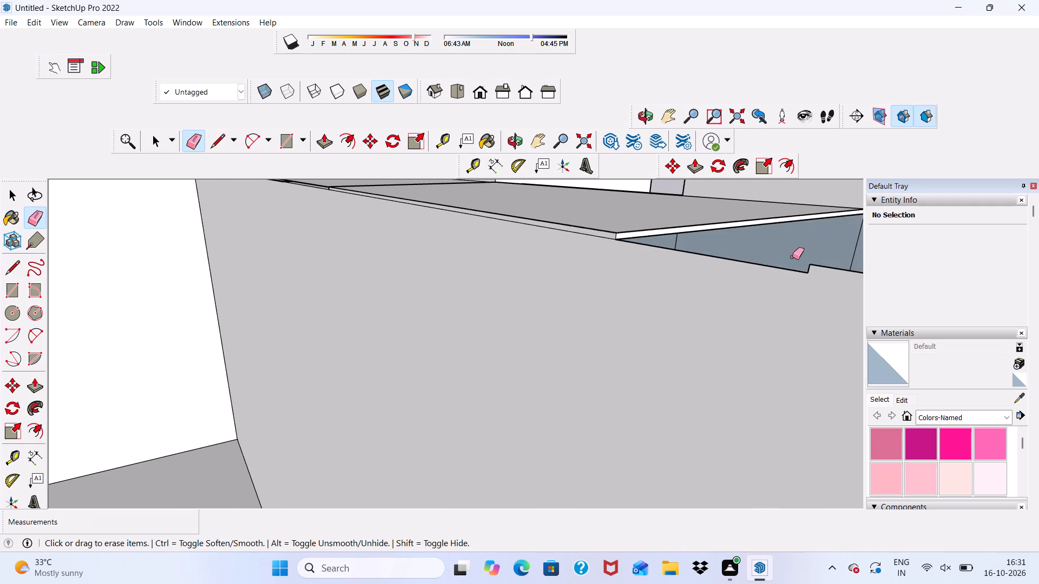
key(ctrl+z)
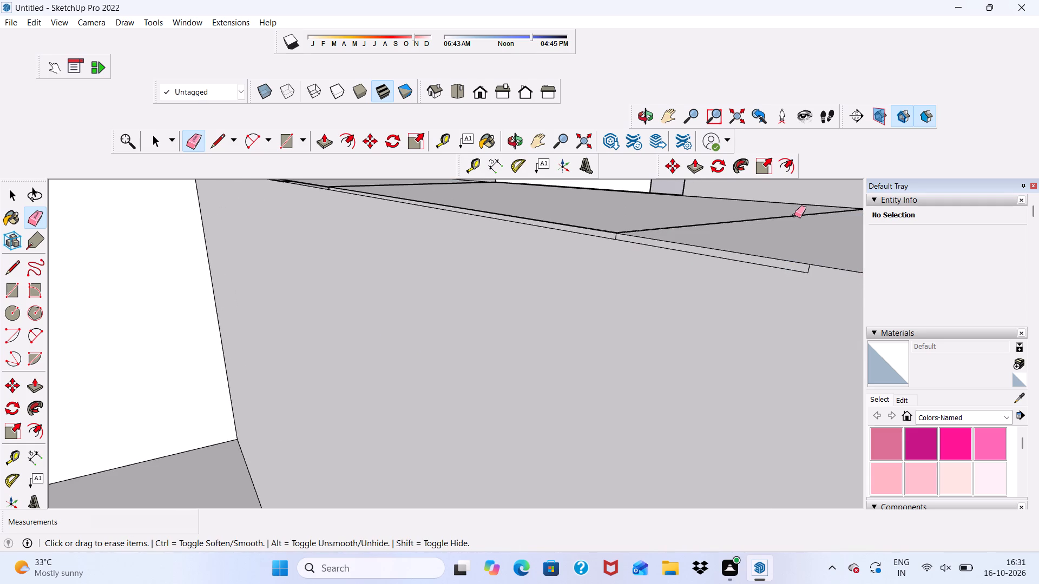
Erase the lower and end edges of the thin strip outline below the rim on the wall's inner face.
scroll(790, 286, up, 7)
scroll(802, 236, up, 2)
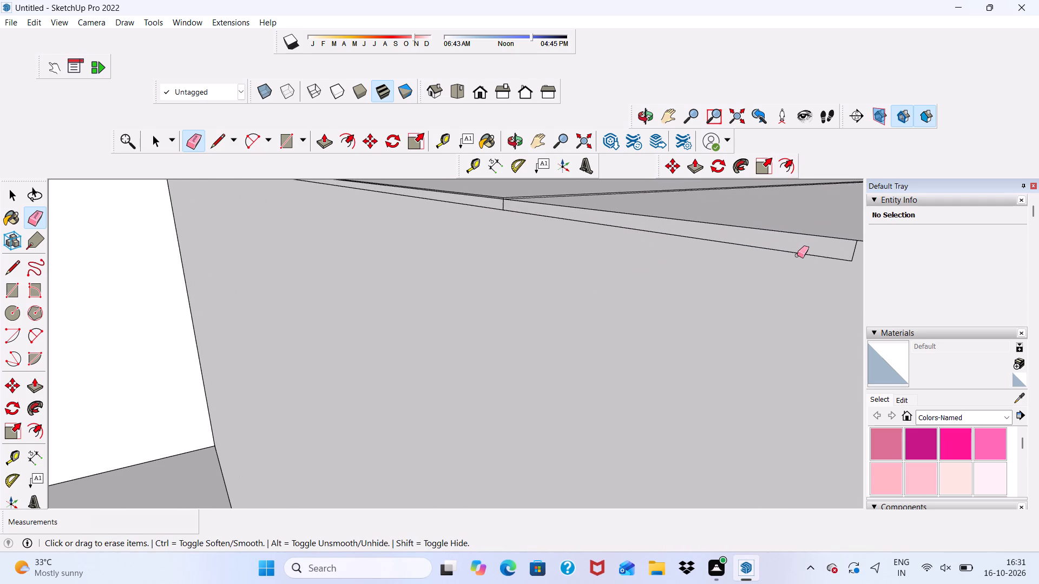
click(797, 255)
click(852, 256)
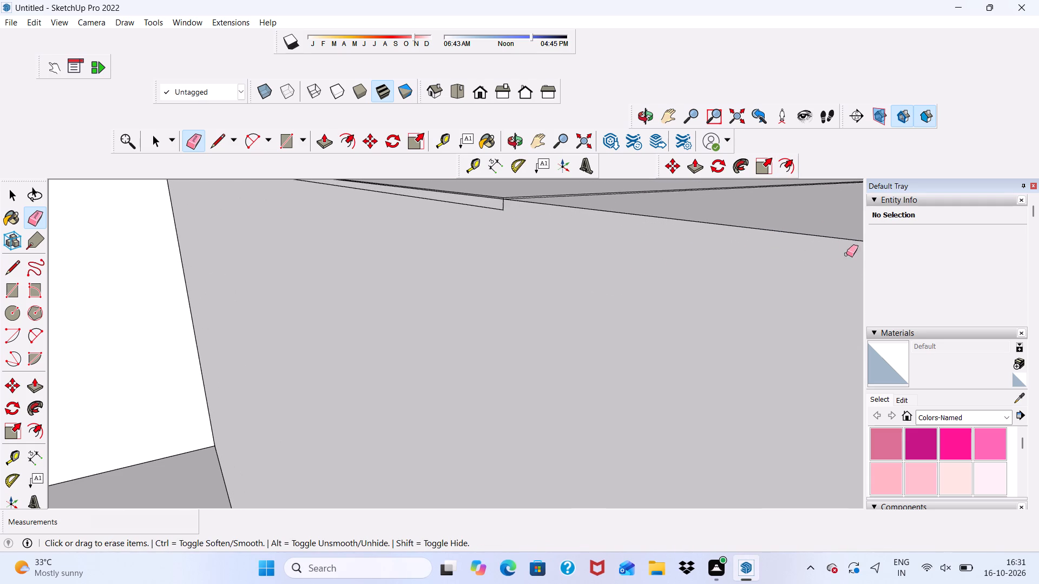
scroll(636, 244, up, 1)
scroll(515, 187, up, 4)
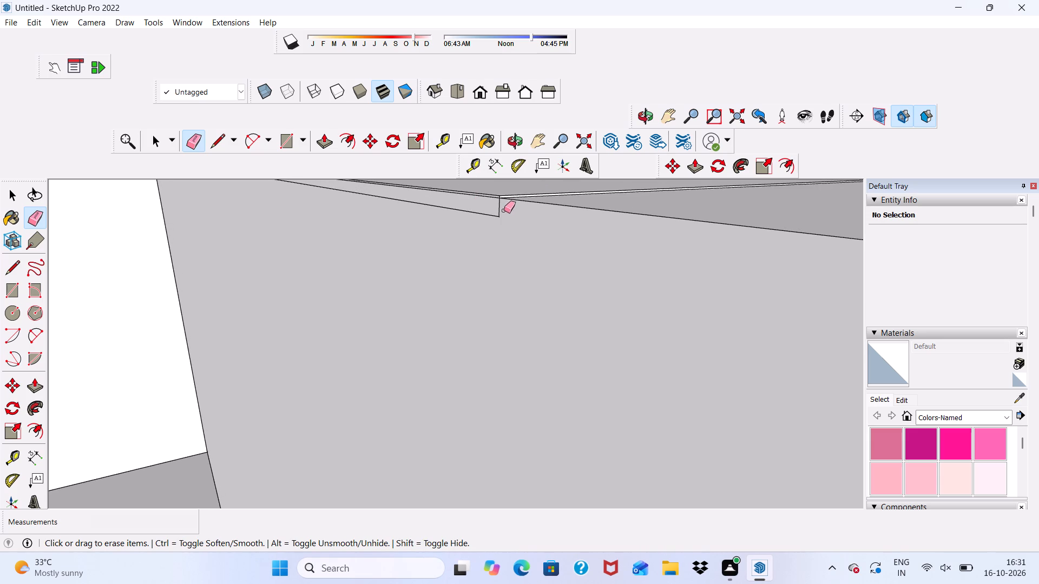
drag(503, 210, 483, 217)
click(483, 217)
scroll(481, 209, down, 17)
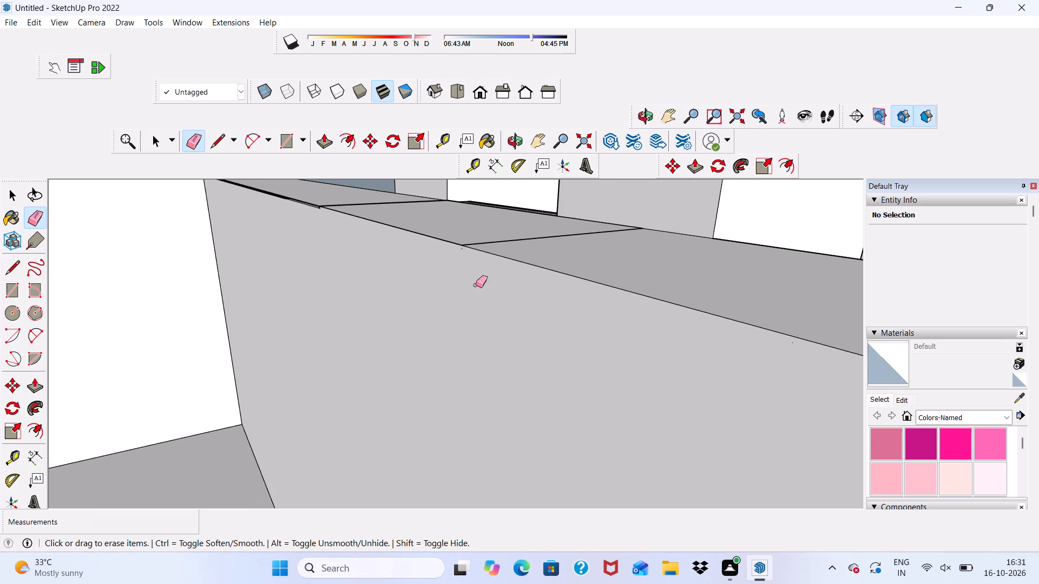
scroll(482, 293, down, 1)
key(space)
Erase the stray line segments near the foot of the wall's inner face, beside the balcony floor edge.
scroll(496, 282, down, 17)
middle_drag(617, 387, 610, 392)
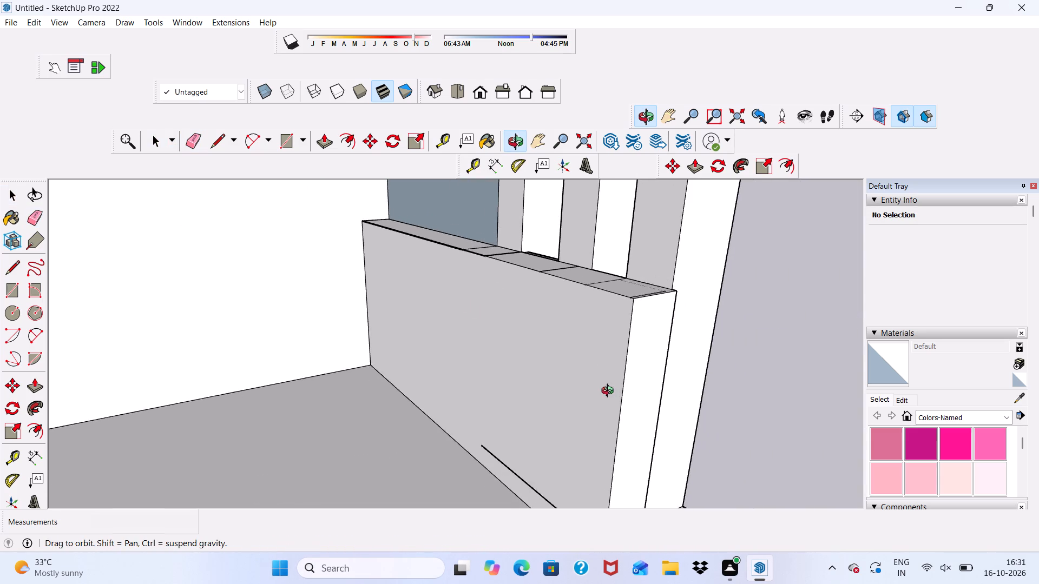
middle_drag(610, 392, 645, 353)
scroll(587, 271, down, 4)
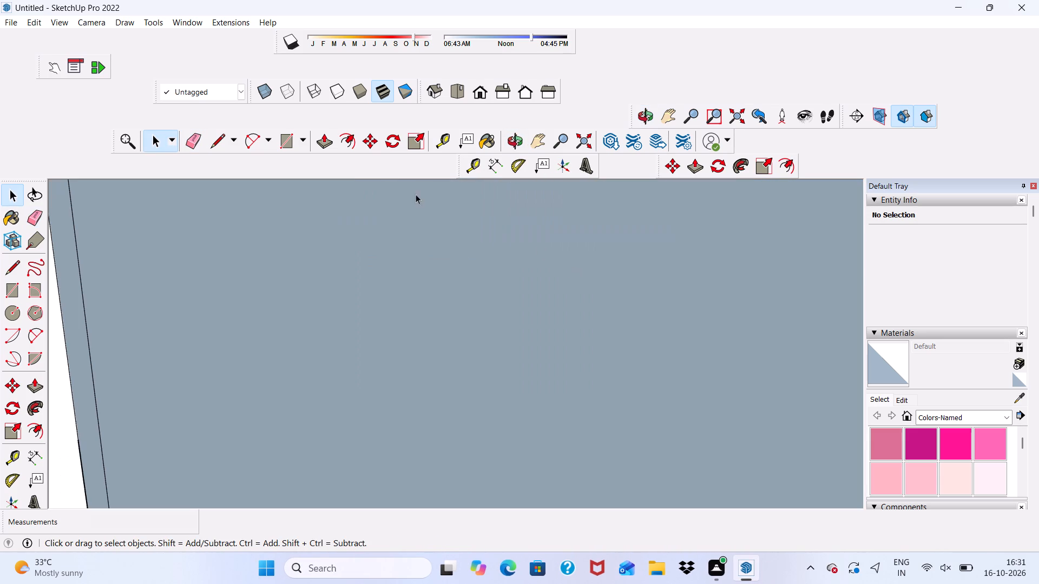
click(474, 87)
scroll(412, 373, down, 3)
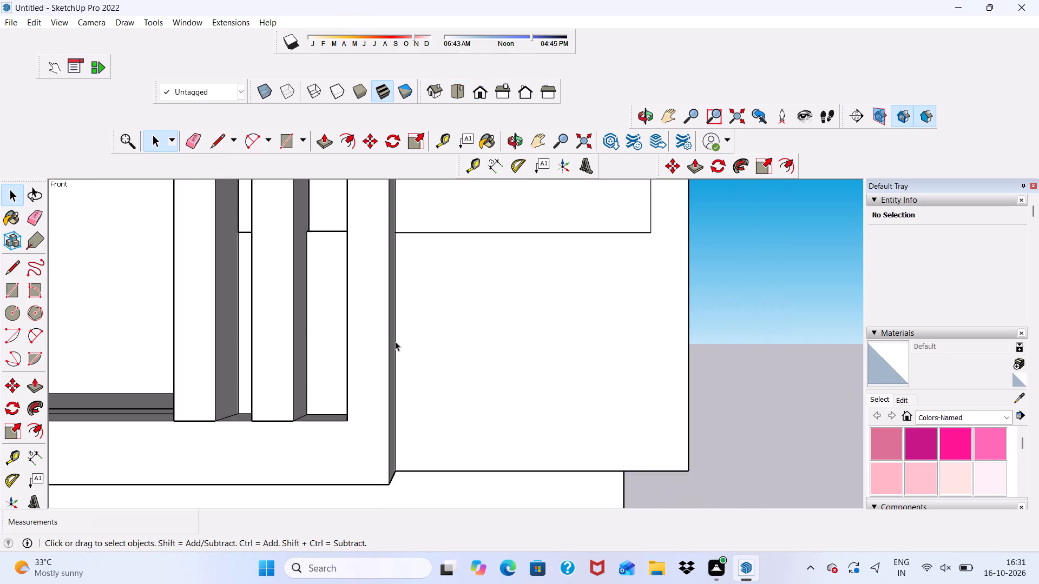
scroll(395, 341, down, 6)
middle_drag(302, 354, 654, 413)
click(188, 142)
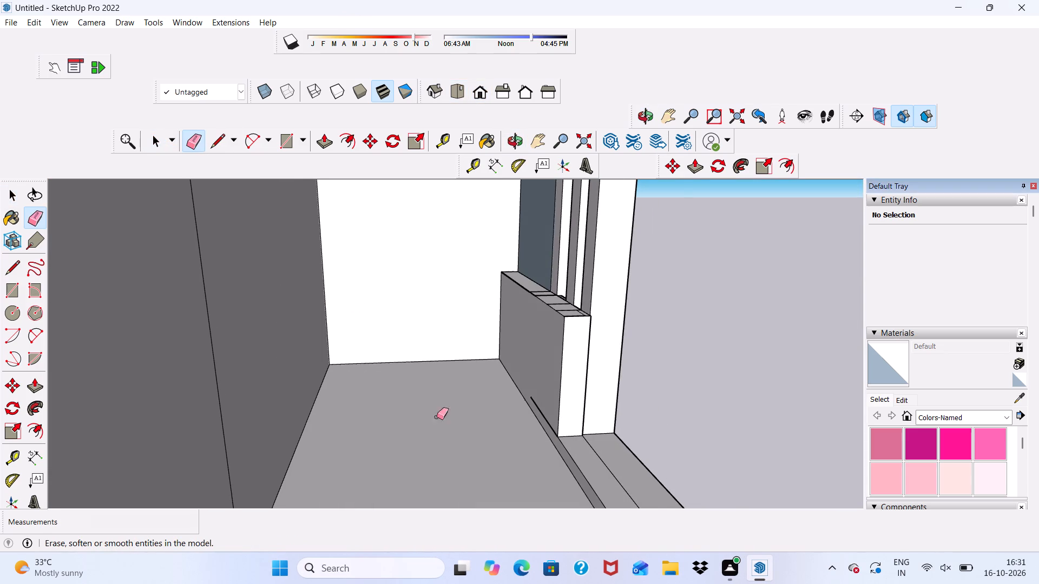
scroll(454, 422, up, 3)
drag(587, 416, 583, 423)
double_click(583, 423)
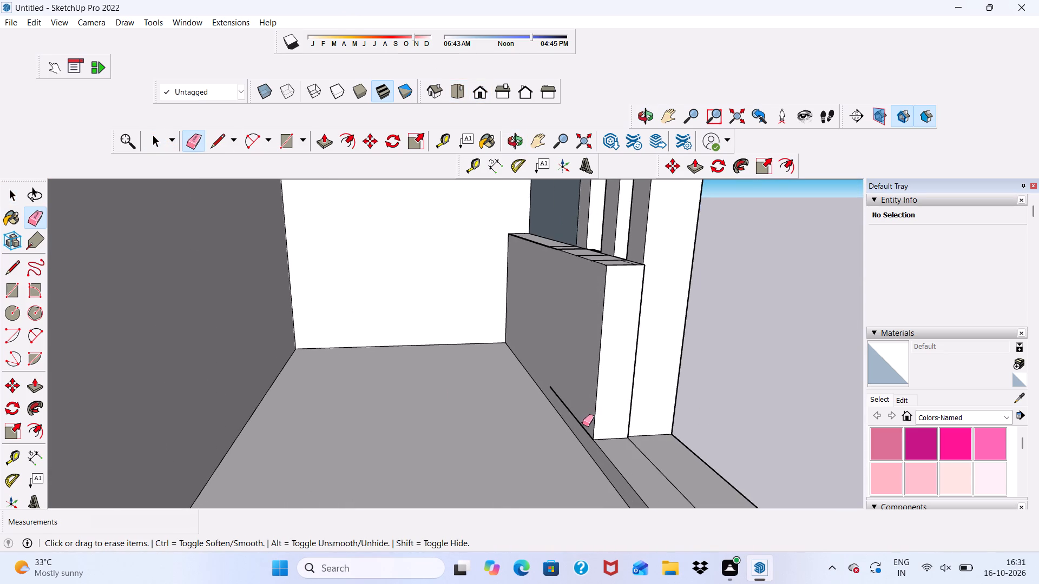
drag(576, 426, 579, 416)
drag(571, 405, 553, 384)
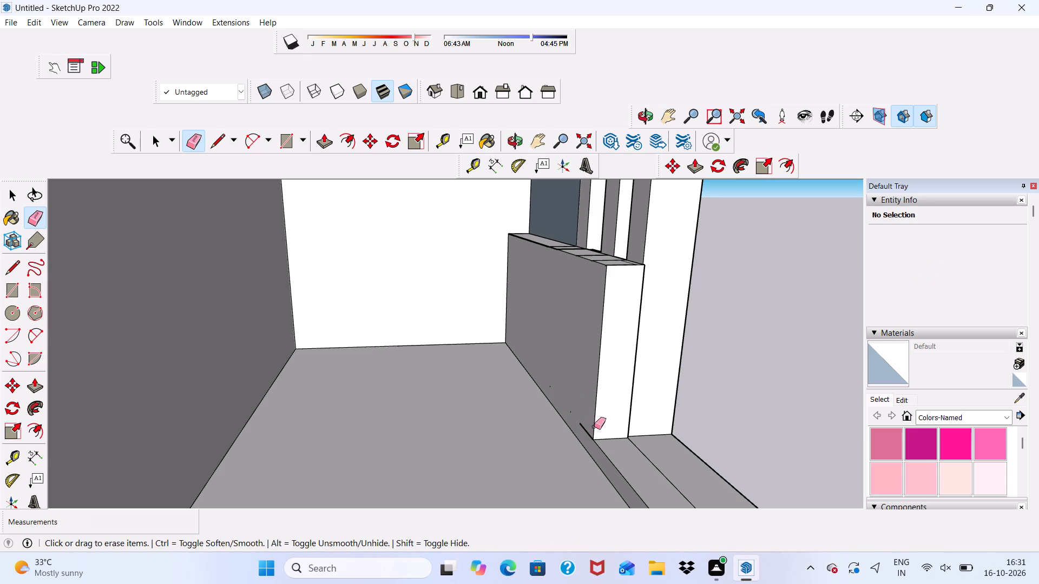
click(587, 430)
scroll(566, 361, down, 7)
middle_drag(625, 435, 300, 391)
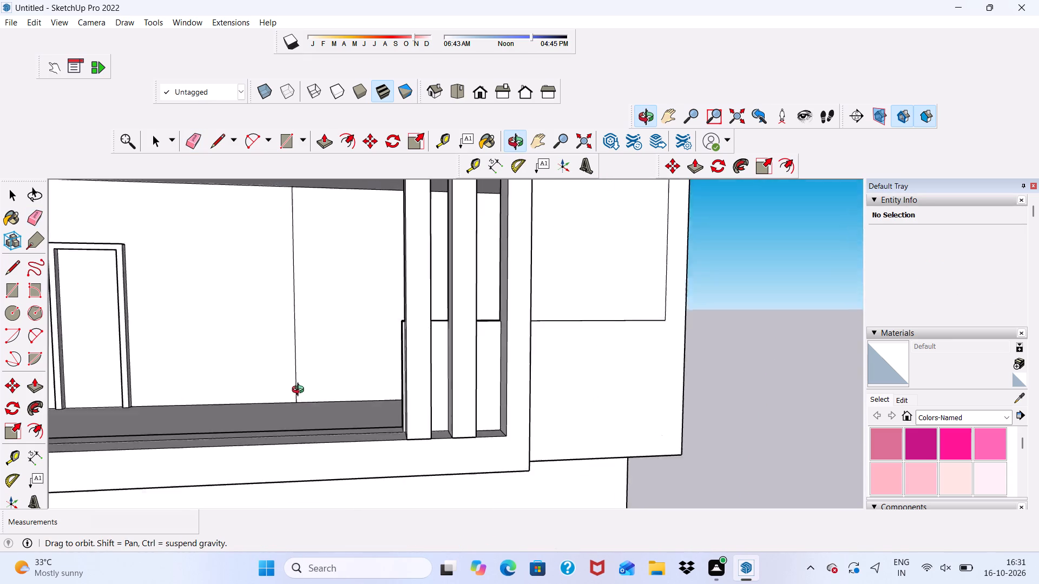
middle_drag(300, 391, 284, 386)
scroll(310, 410, down, 1)
key(space)
Examine the whole house and the first-floor front balcony from several angles.
scroll(336, 438, down, 3)
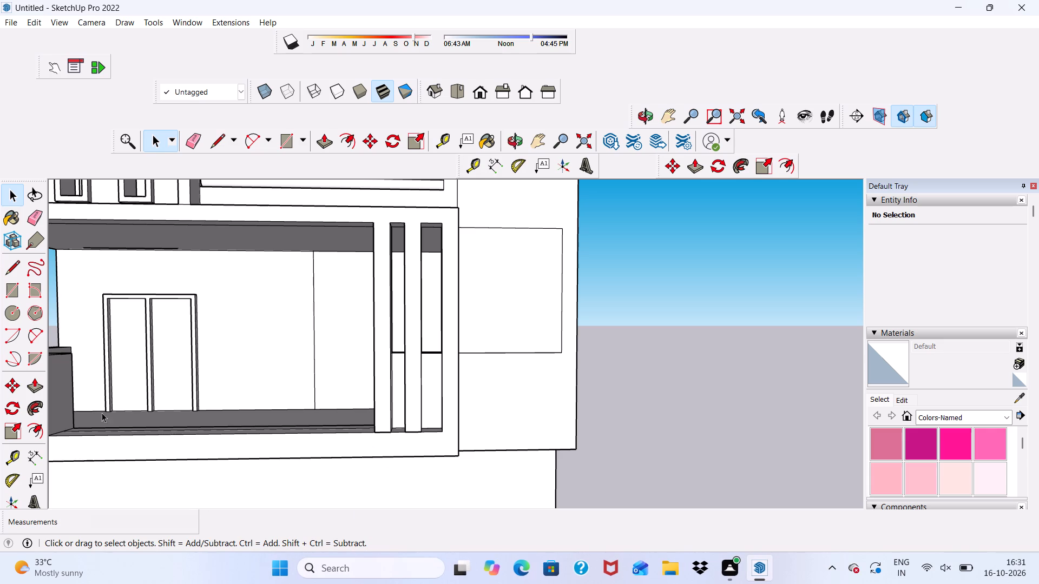
scroll(342, 316, down, 13)
middle_drag(460, 398, 357, 398)
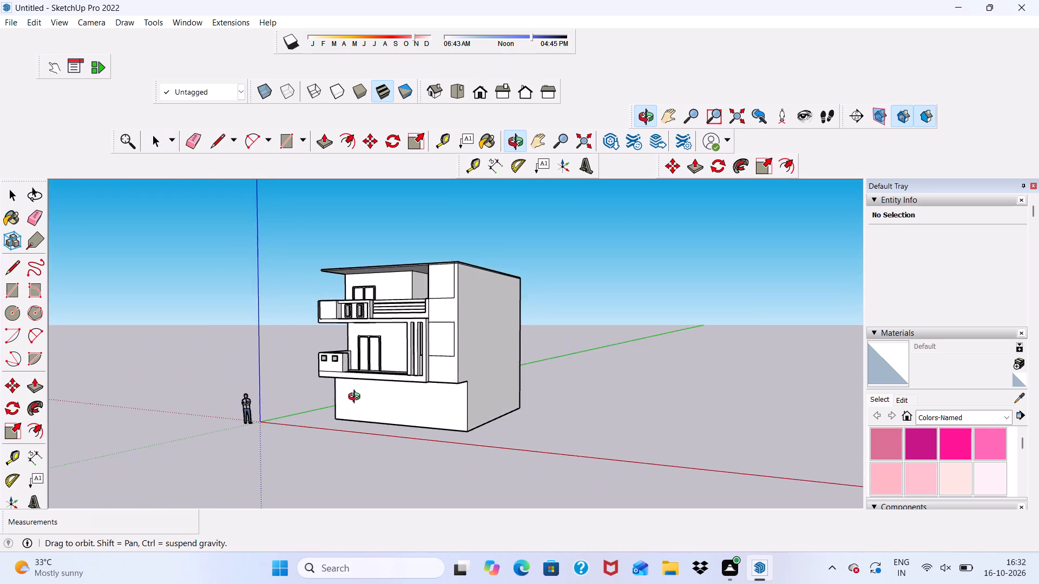
middle_drag(357, 398, 364, 389)
scroll(364, 386, up, 5)
scroll(363, 378, down, 5)
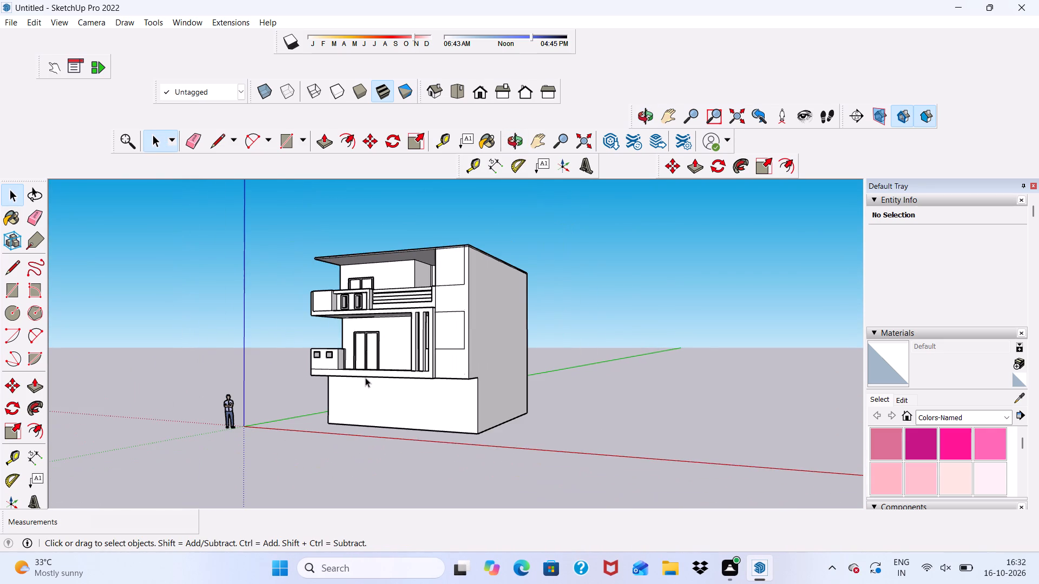
scroll(365, 377, up, 5)
scroll(382, 356, down, 5)
middle_drag(411, 375, 478, 390)
scroll(479, 391, up, 4)
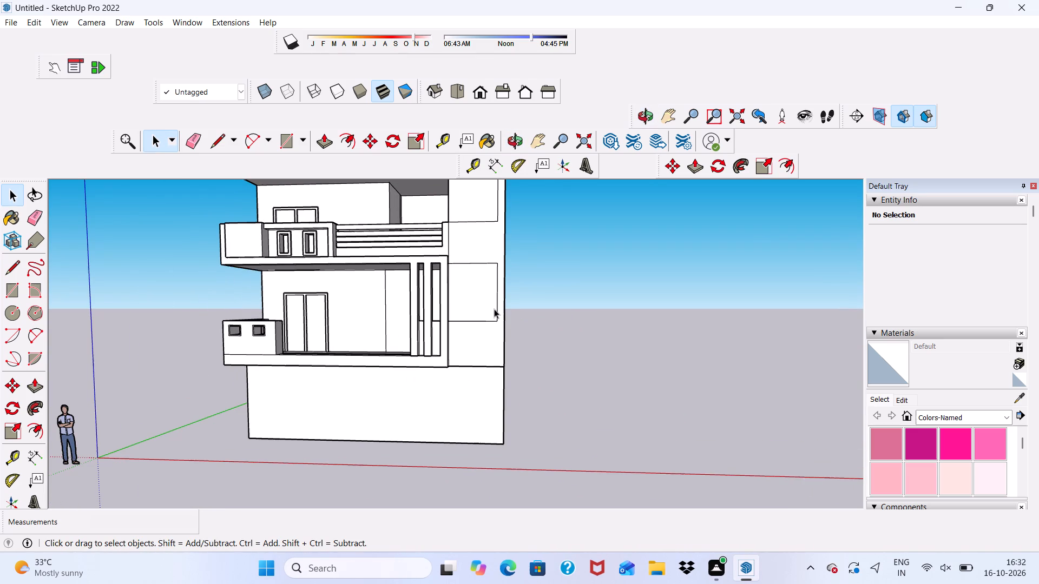
scroll(486, 295, up, 3)
scroll(486, 294, down, 4)
scroll(316, 335, up, 5)
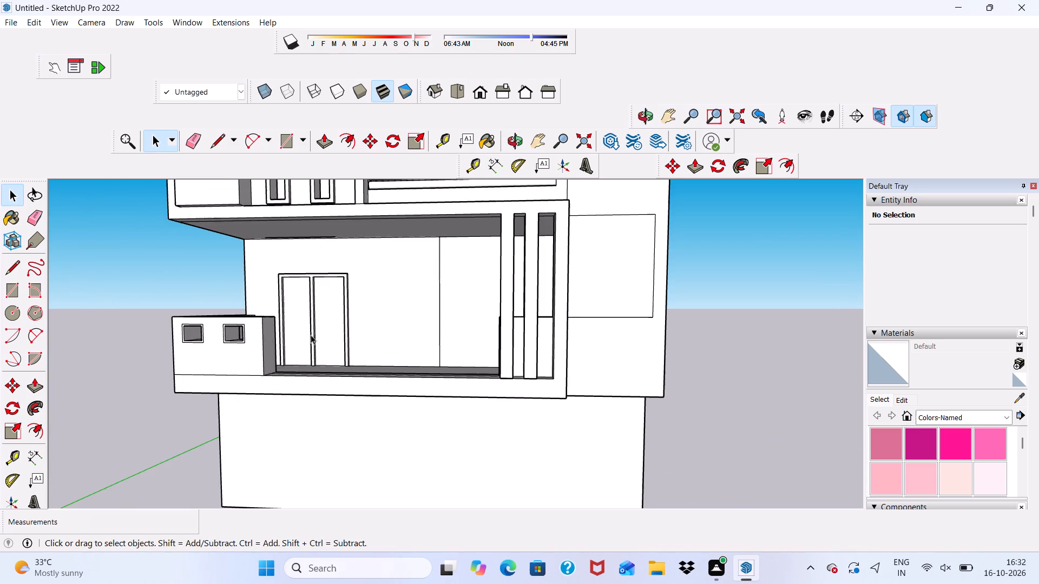
middle_drag(311, 335, 488, 368)
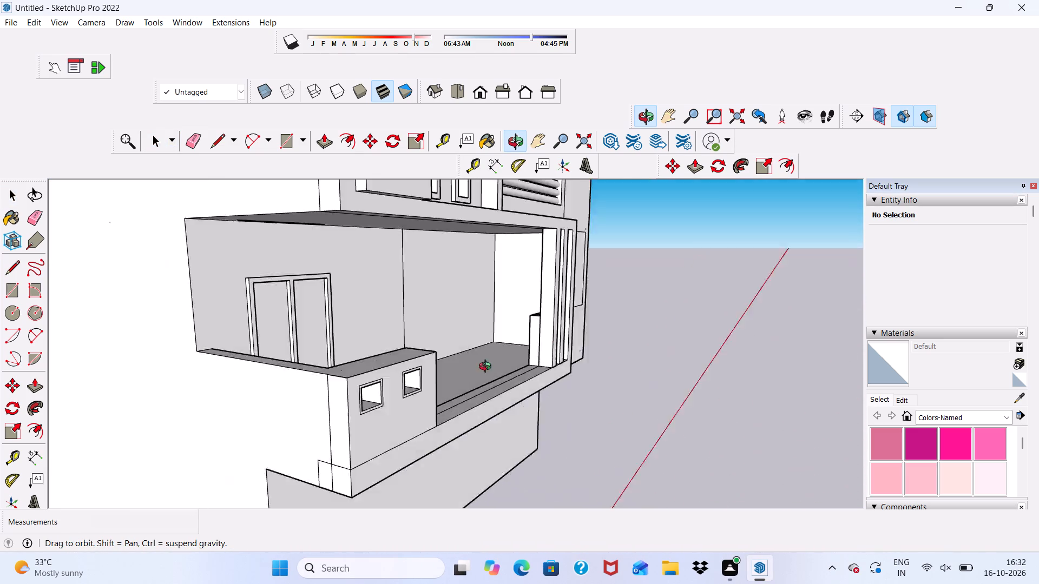
middle_drag(488, 368, 239, 376)
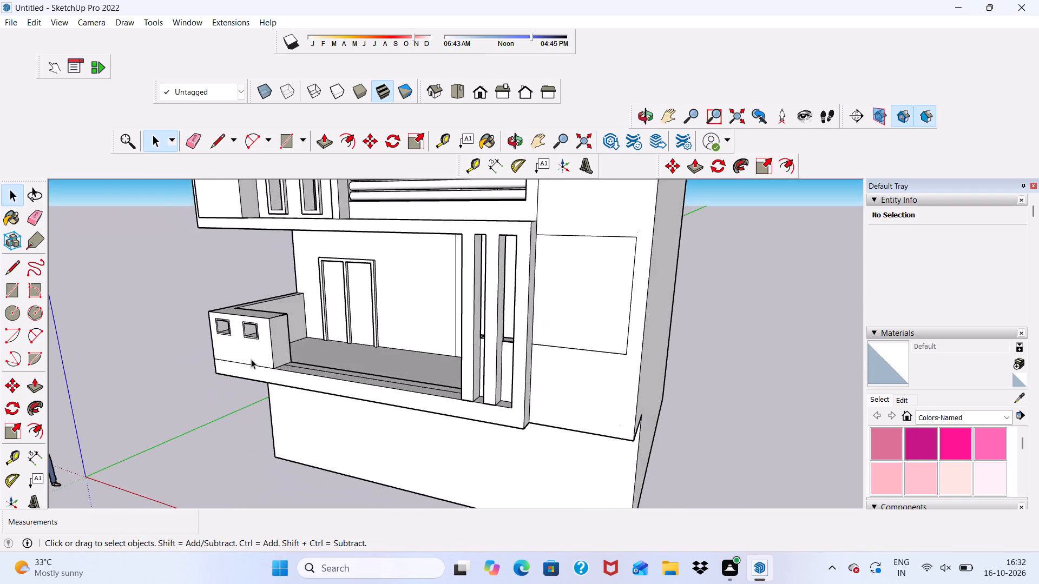
Draw a rectangle about 14' 5 15/16" by 3' 7 1/8" across the balcony opening, from the windowed parapet's foot to the vertical fins.
scroll(255, 355, up, 4)
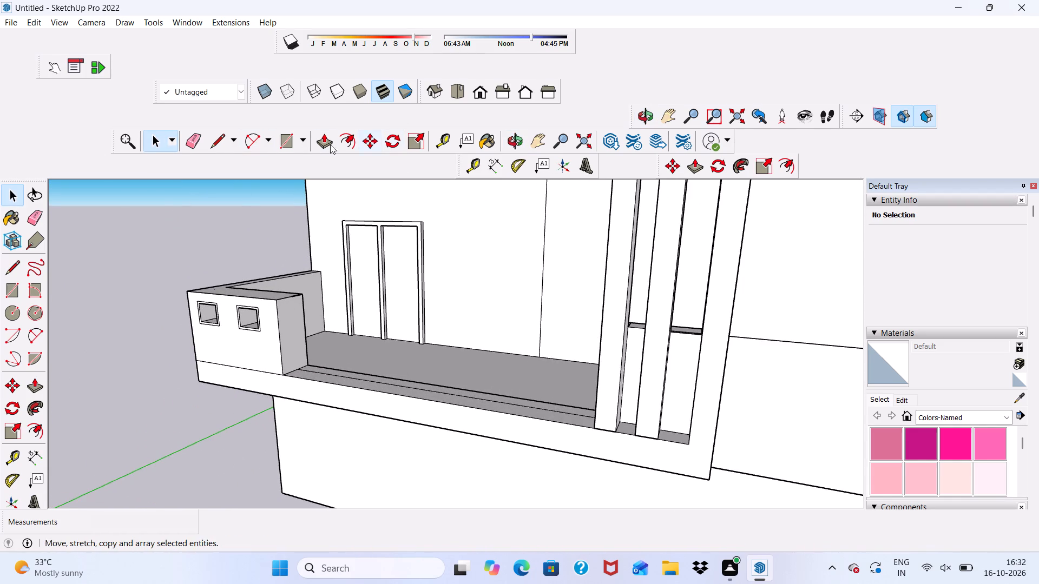
click(288, 135)
scroll(288, 380, up, 9)
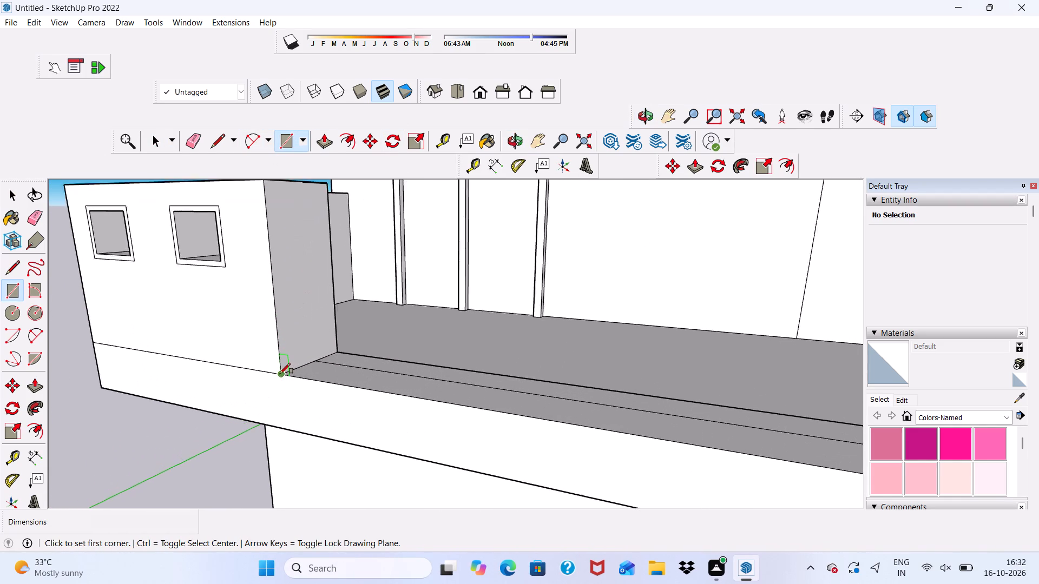
scroll(280, 374, up, 2)
click(280, 374)
scroll(503, 319, down, 9)
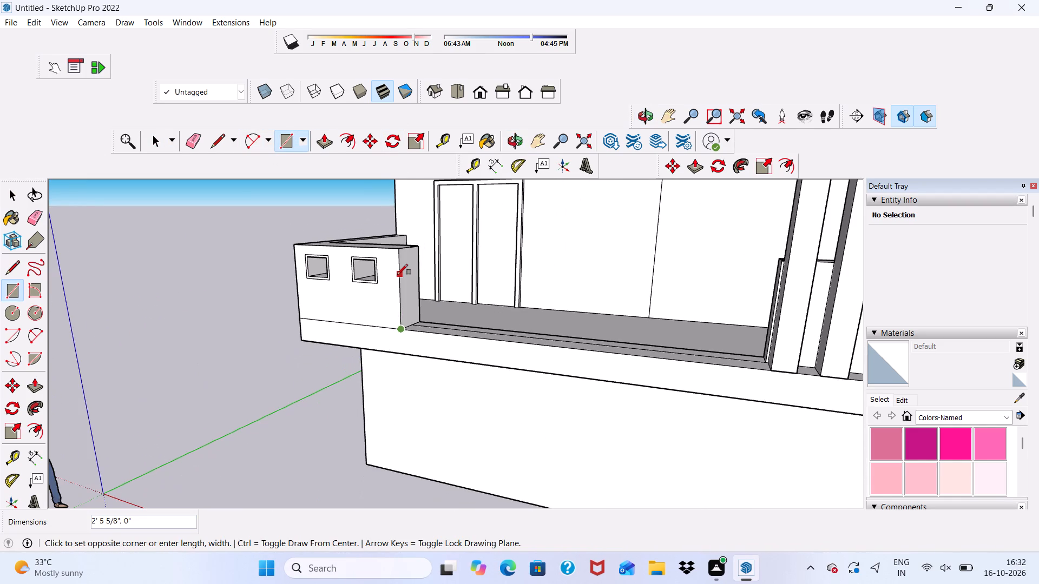
scroll(398, 257, down, 9)
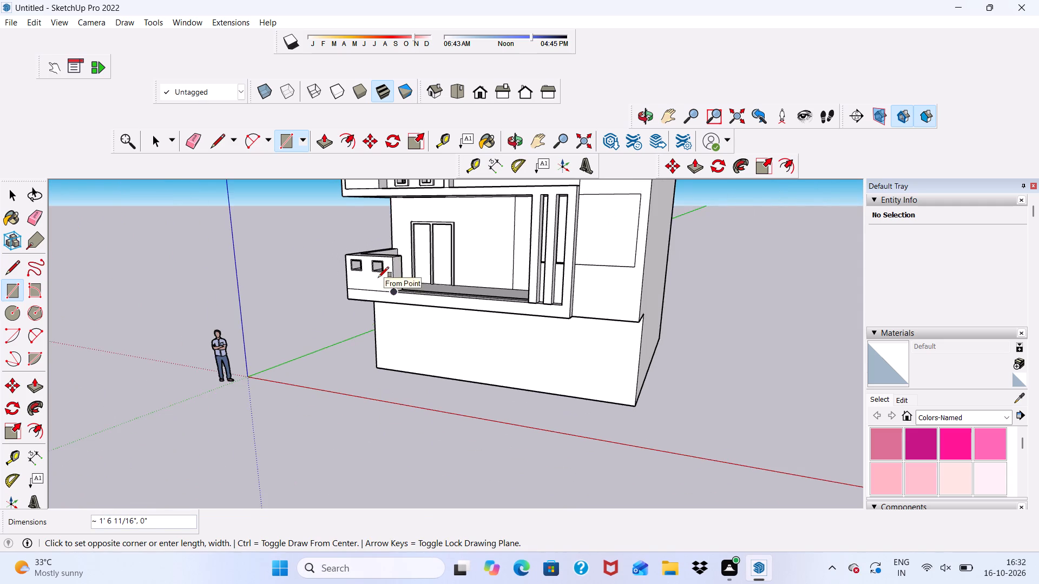
middle_drag(378, 277, 592, 264)
scroll(555, 258, up, 4)
scroll(542, 254, down, 1)
scroll(515, 260, up, 5)
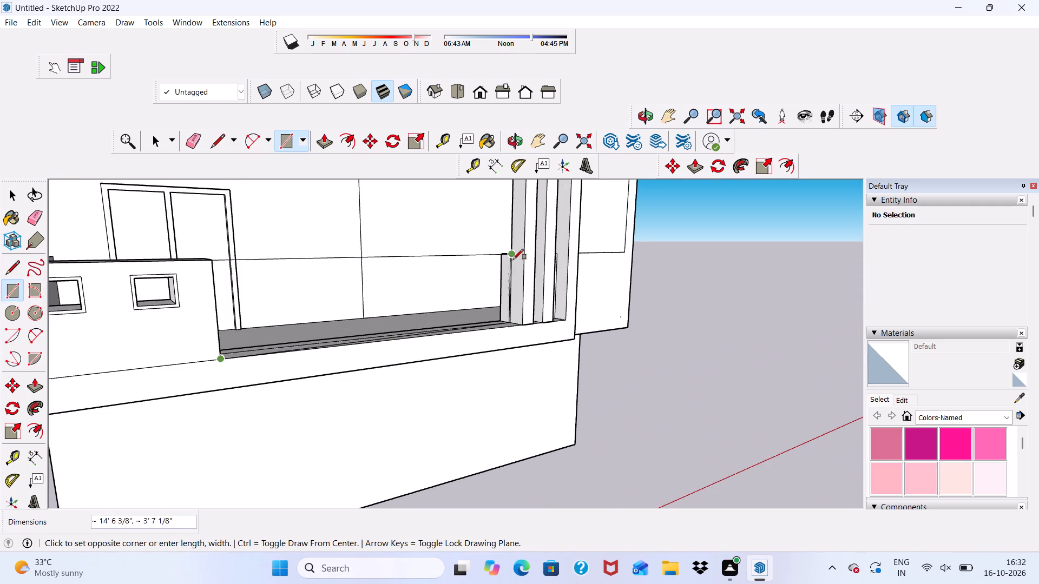
scroll(513, 260, up, 6)
scroll(526, 248, down, 4)
middle_drag(526, 251, 505, 267)
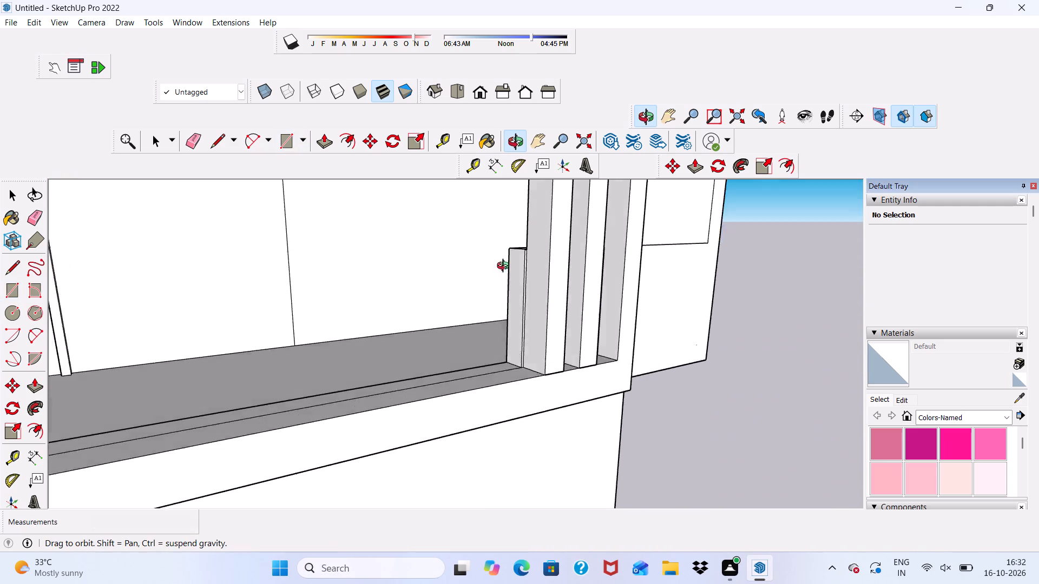
middle_drag(505, 267, 432, 248)
scroll(432, 248, up, 1)
scroll(432, 248, down, 10)
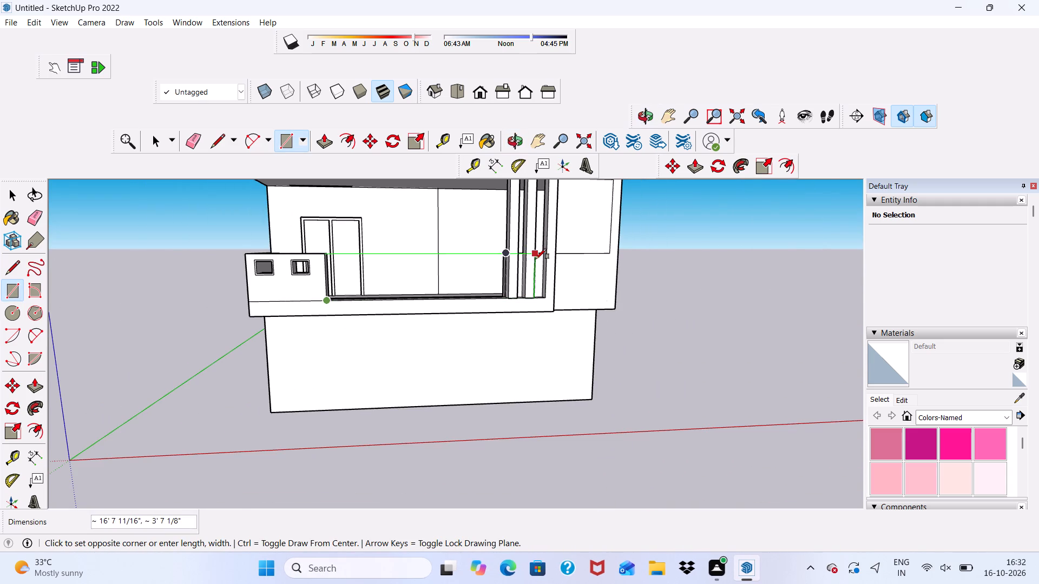
click(509, 251)
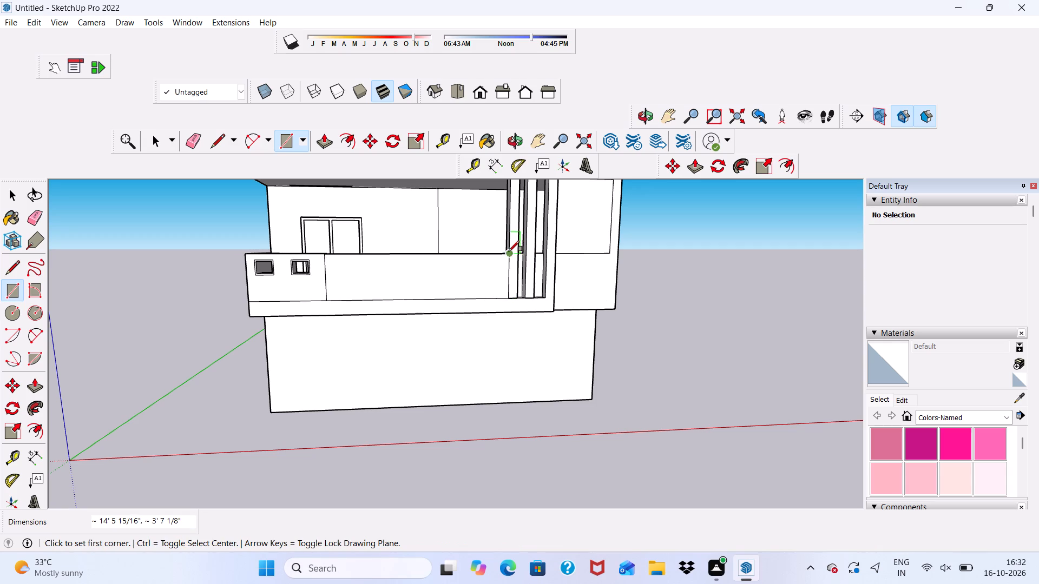
key(space)
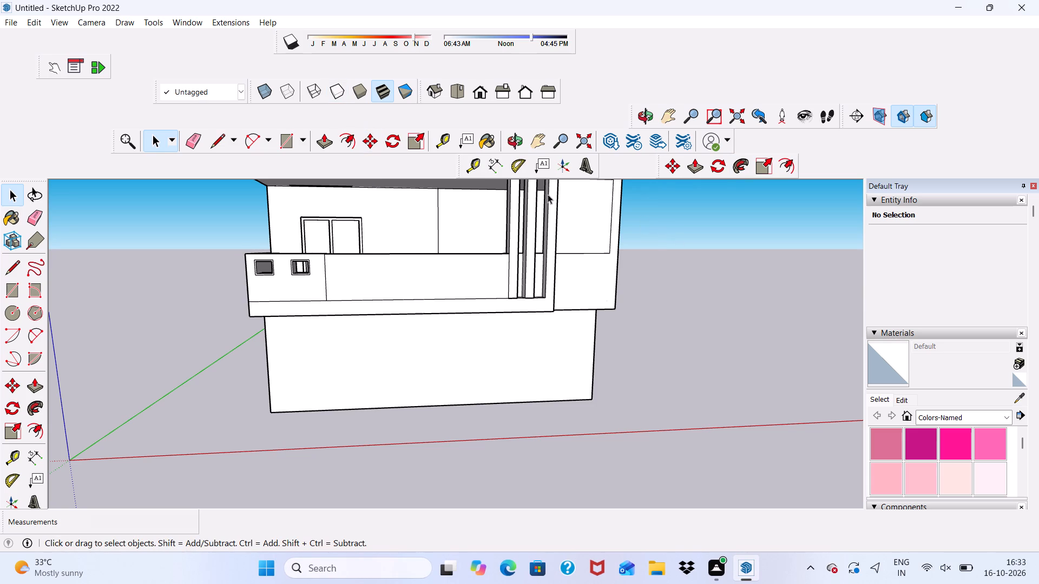
Examine the front elevation and the first-floor balcony from the front and from above.
scroll(437, 307, down, 1)
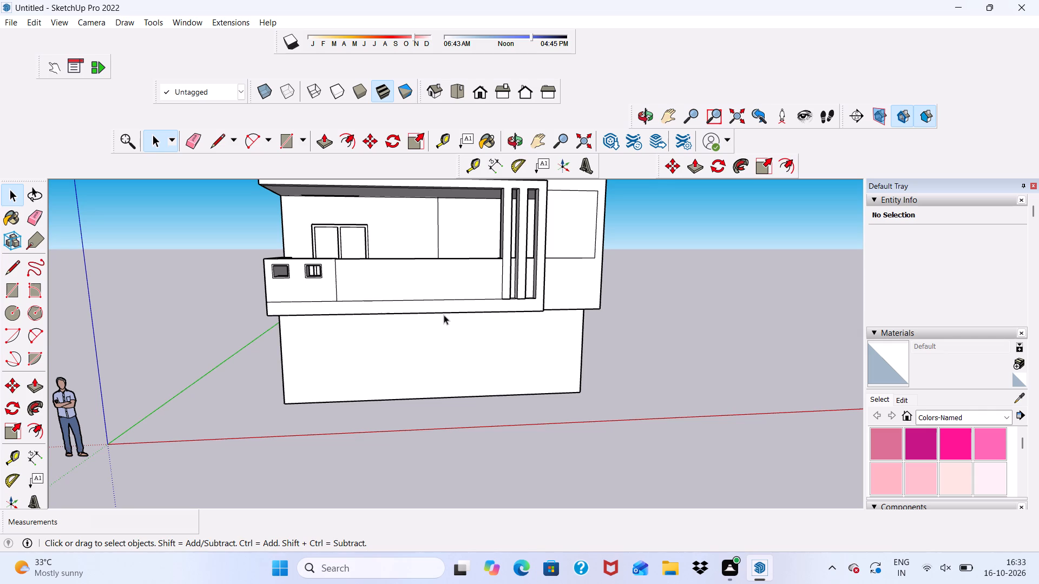
scroll(417, 294, down, 4)
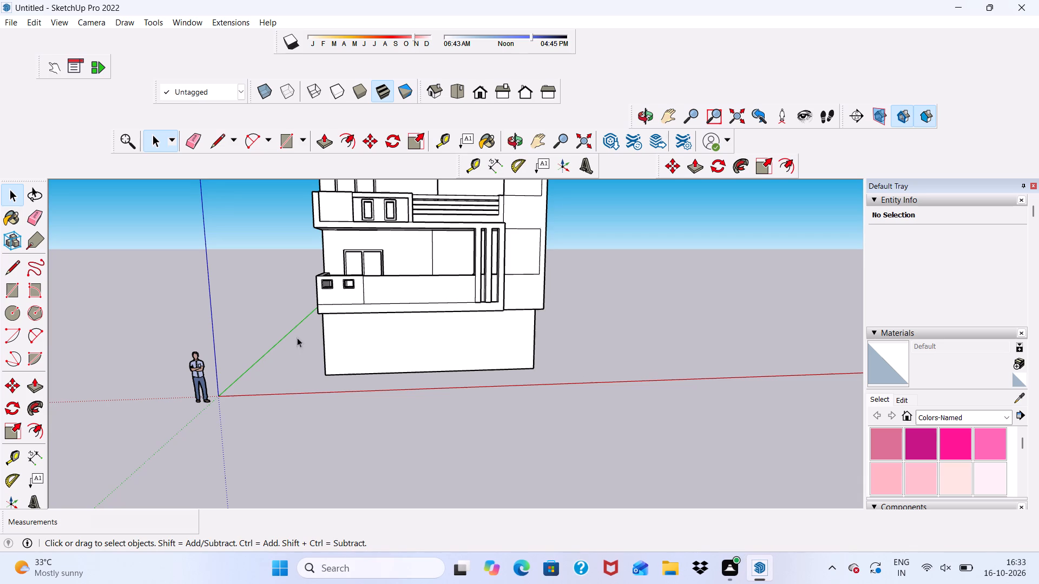
scroll(355, 311, down, 1)
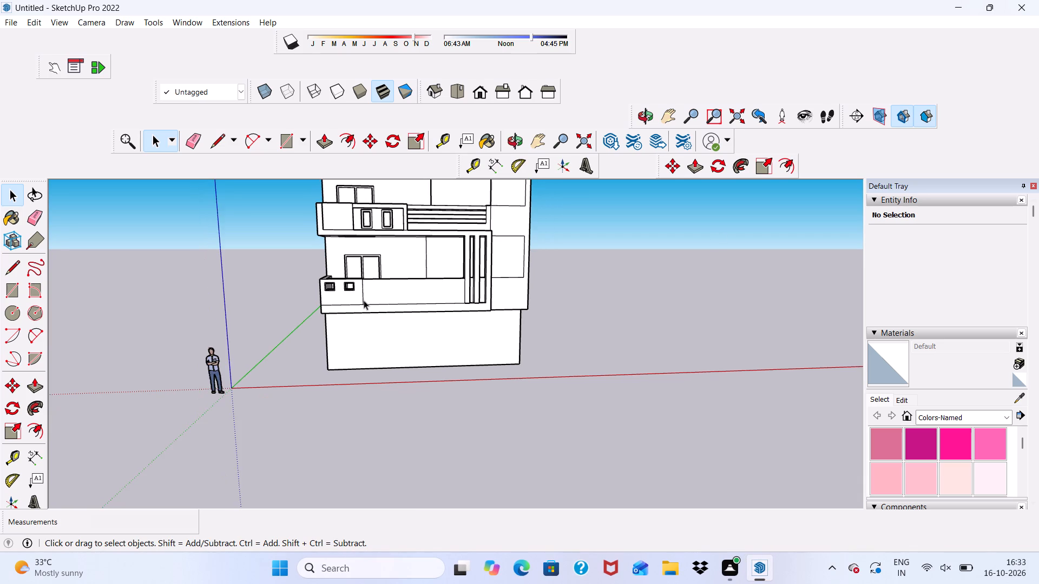
scroll(431, 304, up, 4)
scroll(431, 303, down, 12)
scroll(435, 350, up, 11)
scroll(415, 261, down, 4)
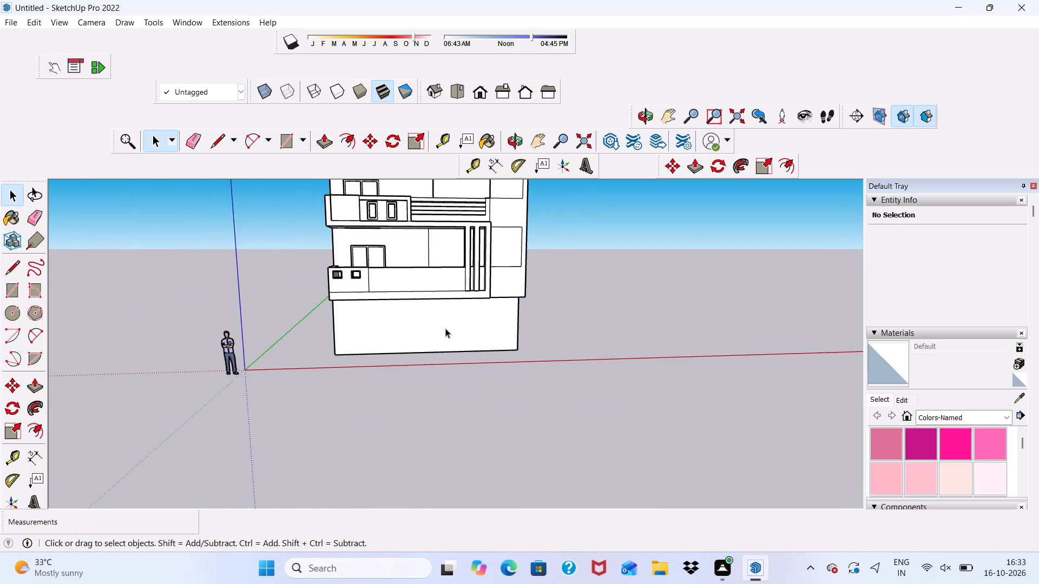
middle_drag(446, 329, 476, 336)
scroll(476, 336, up, 8)
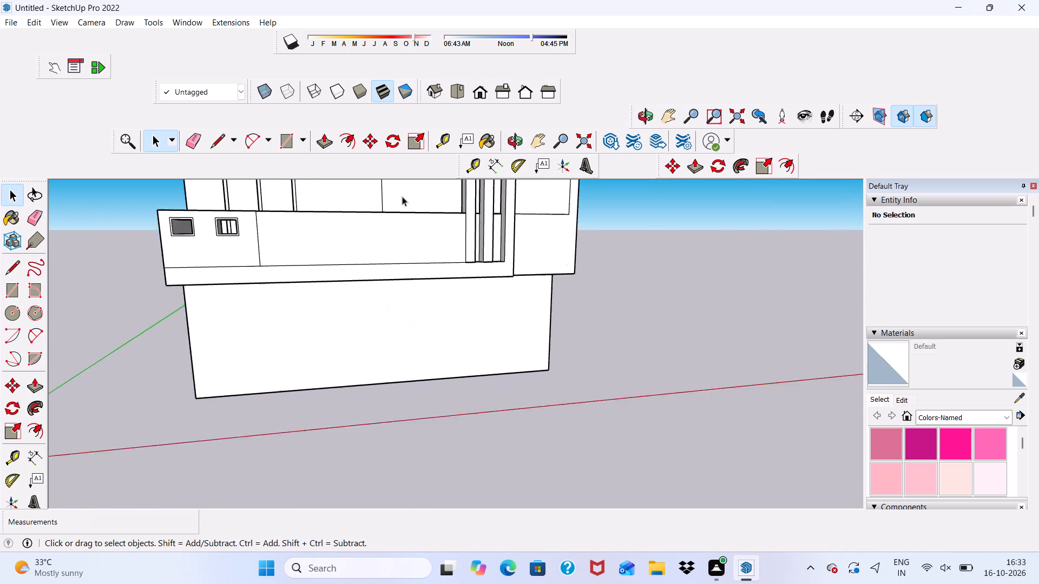
scroll(402, 196, up, 2)
scroll(402, 196, down, 11)
scroll(403, 141, up, 12)
scroll(408, 204, down, 8)
scroll(415, 237, up, 13)
middle_drag(410, 203, 406, 310)
scroll(406, 298, up, 1)
scroll(393, 277, down, 5)
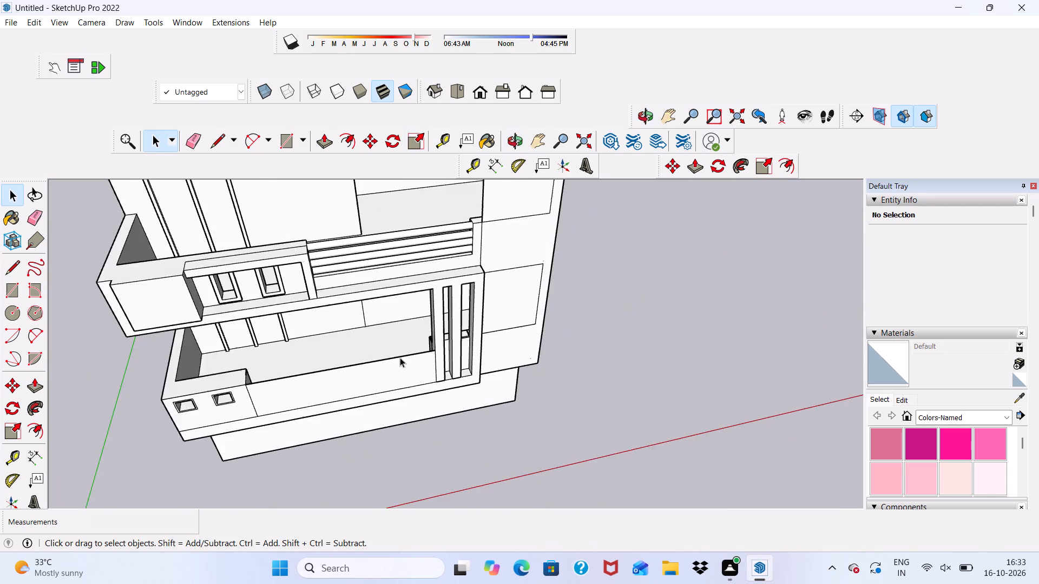
scroll(400, 357, down, 8)
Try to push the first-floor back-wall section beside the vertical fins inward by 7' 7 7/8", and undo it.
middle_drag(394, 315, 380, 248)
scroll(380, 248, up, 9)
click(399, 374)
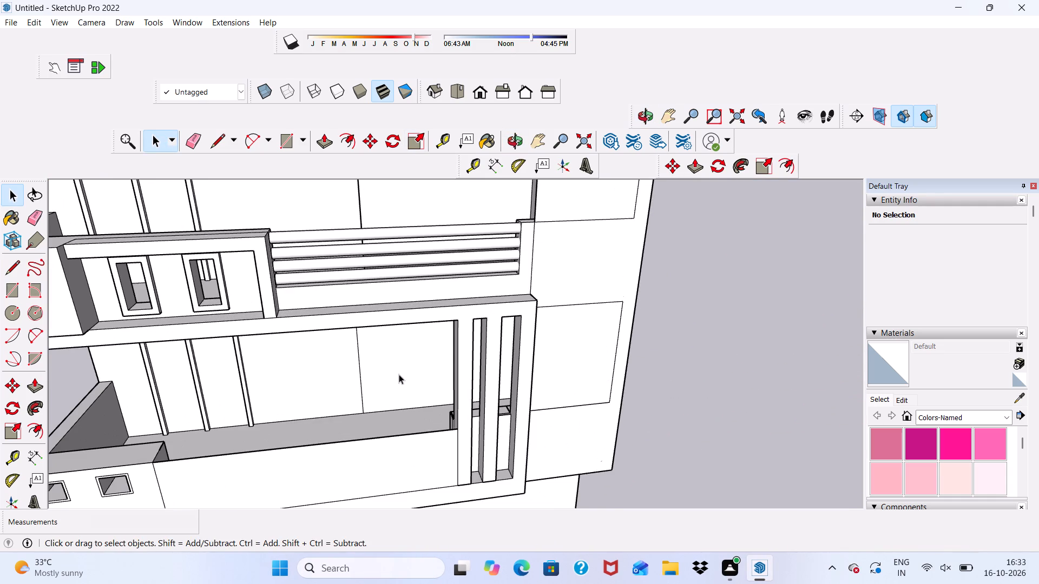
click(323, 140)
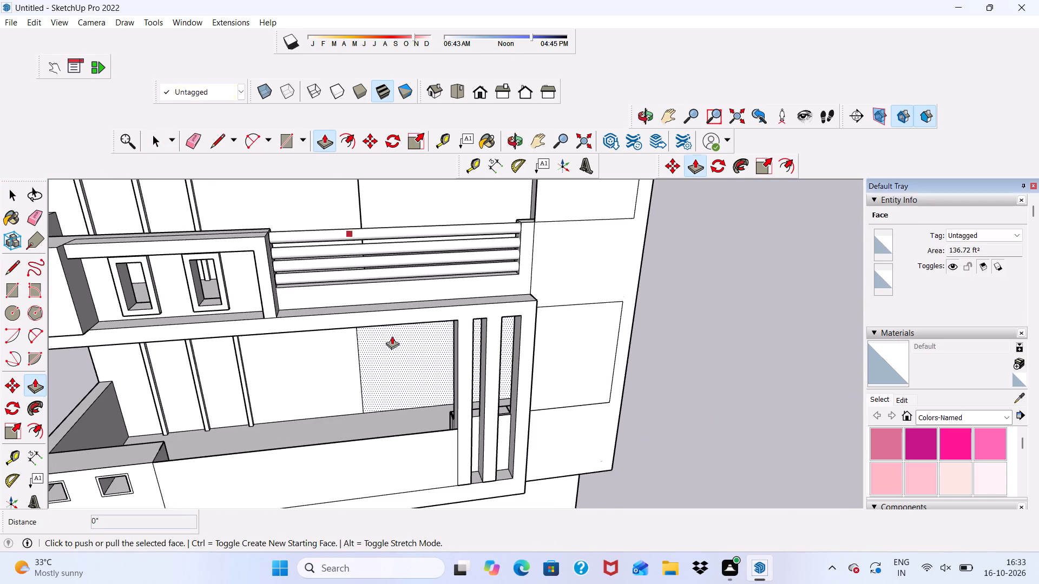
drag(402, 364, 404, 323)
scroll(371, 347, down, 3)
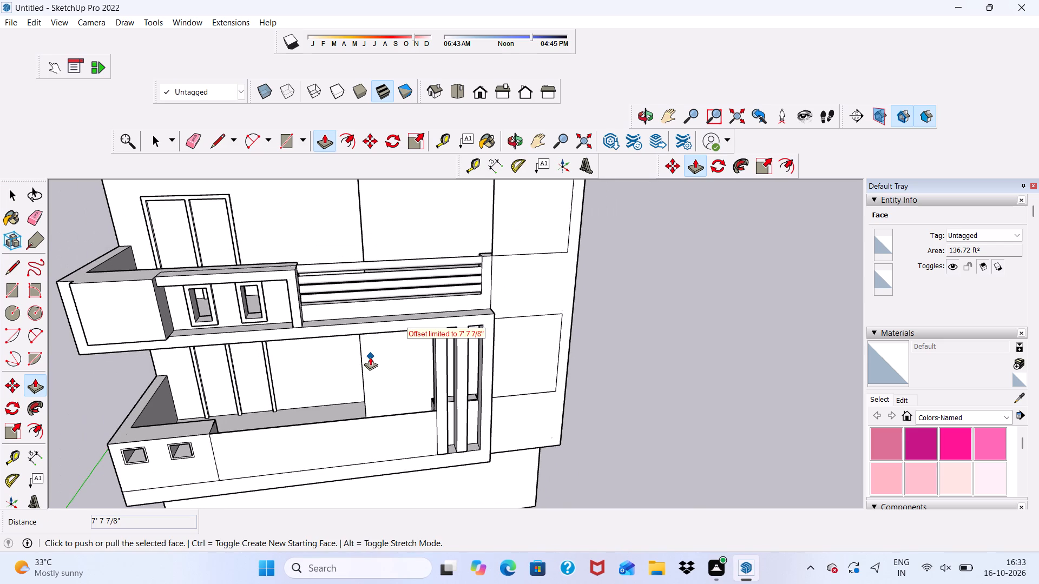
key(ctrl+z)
Recess the first-floor balcony's back-wall section beside the vertical fins by about 6' 2 7/16".
scroll(371, 357, up, 4)
drag(386, 362, 392, 319)
scroll(379, 376, down, 3)
middle_drag(380, 395, 304, 278)
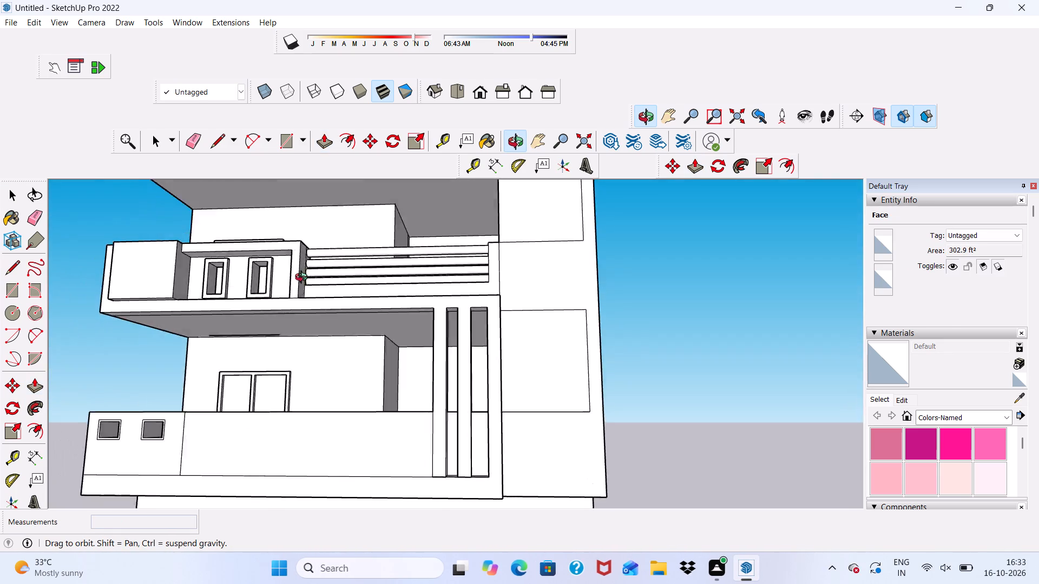
middle_drag(304, 278, 291, 330)
scroll(425, 353, up, 5)
scroll(419, 351, down, 2)
middle_drag(382, 356, 457, 330)
scroll(410, 353, up, 3)
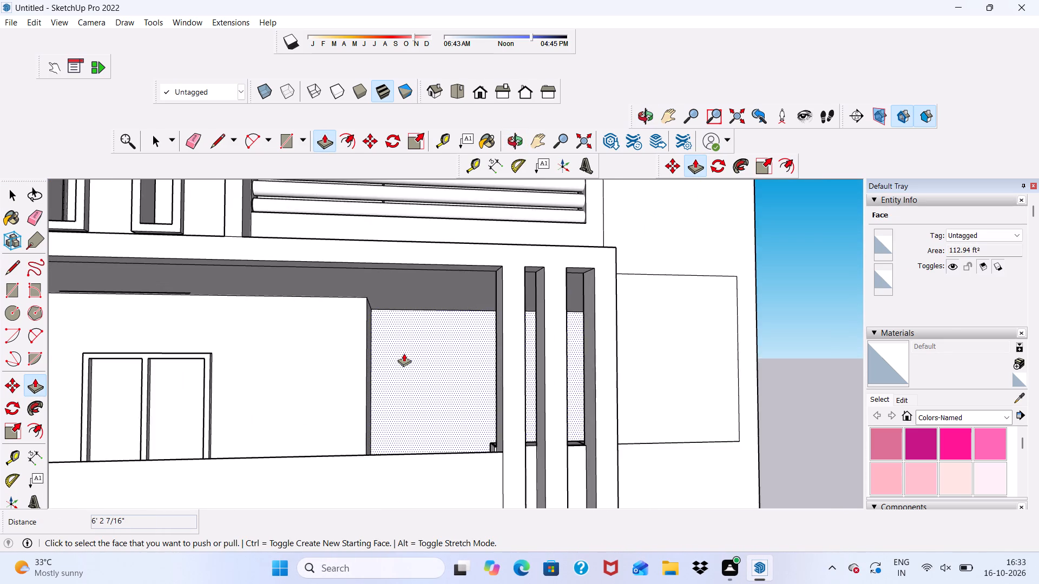
key(space)
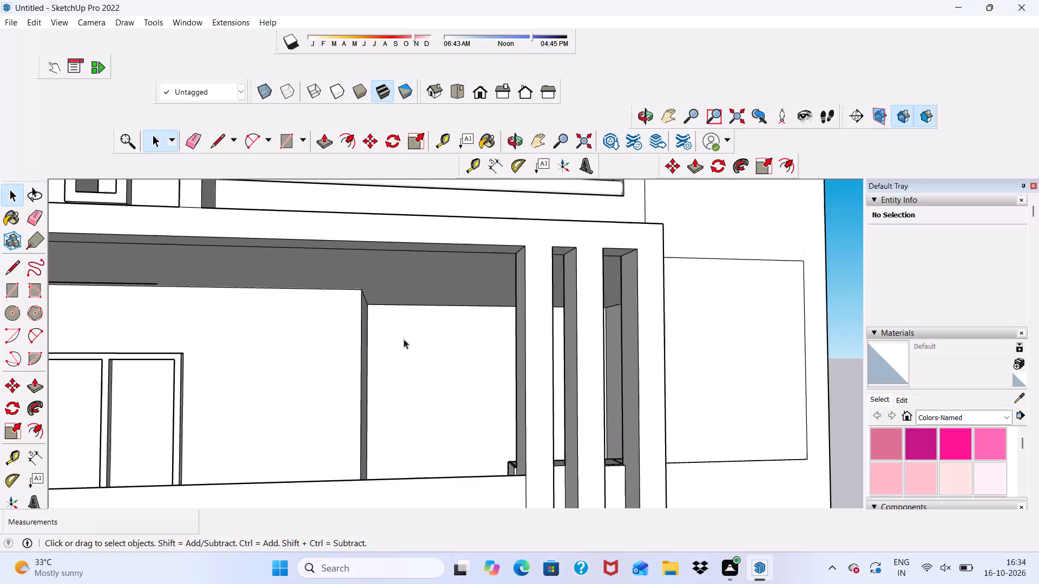
Examine the recessed wall section, both balconies and the whole front elevation from several angles.
scroll(434, 343, up, 4)
scroll(434, 343, down, 8)
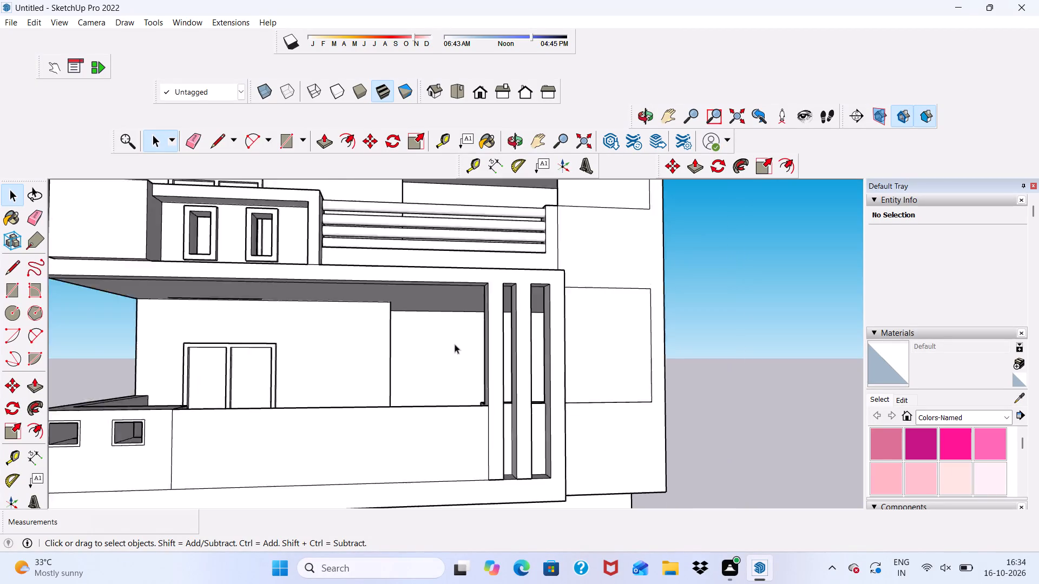
scroll(455, 344, down, 2)
middle_drag(466, 375, 404, 389)
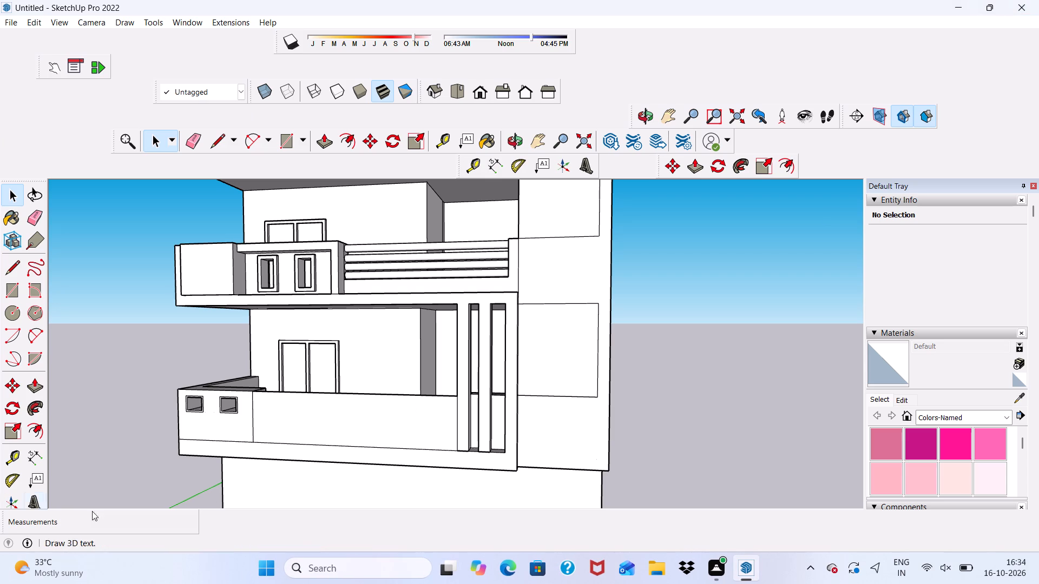
scroll(272, 423, down, 1)
middle_drag(273, 422, 444, 420)
scroll(327, 429, up, 2)
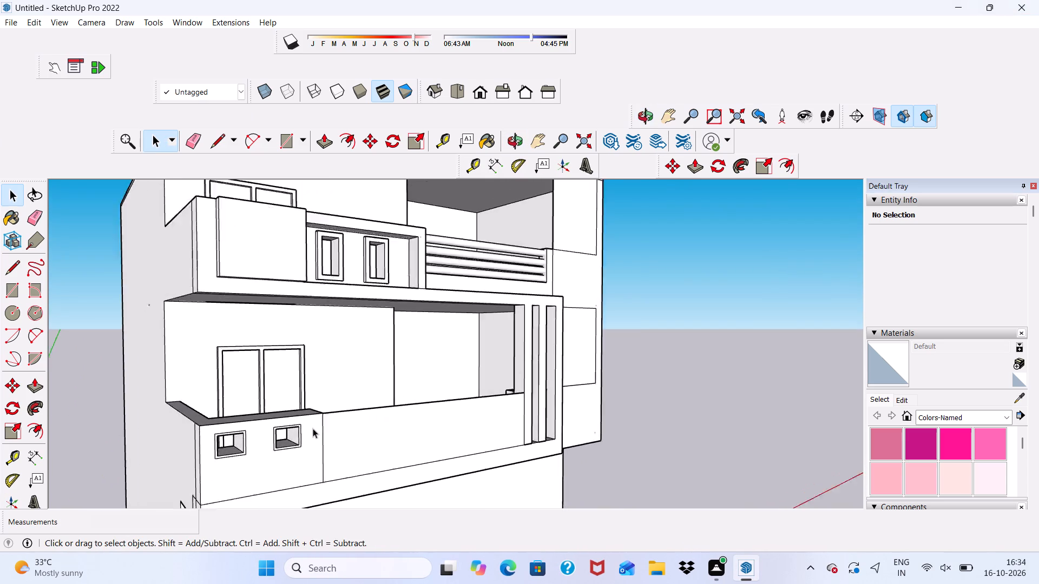
scroll(313, 428, up, 17)
scroll(360, 403, down, 3)
middle_drag(367, 407, 269, 411)
scroll(270, 404, down, 11)
scroll(366, 441, up, 2)
scroll(367, 421, down, 10)
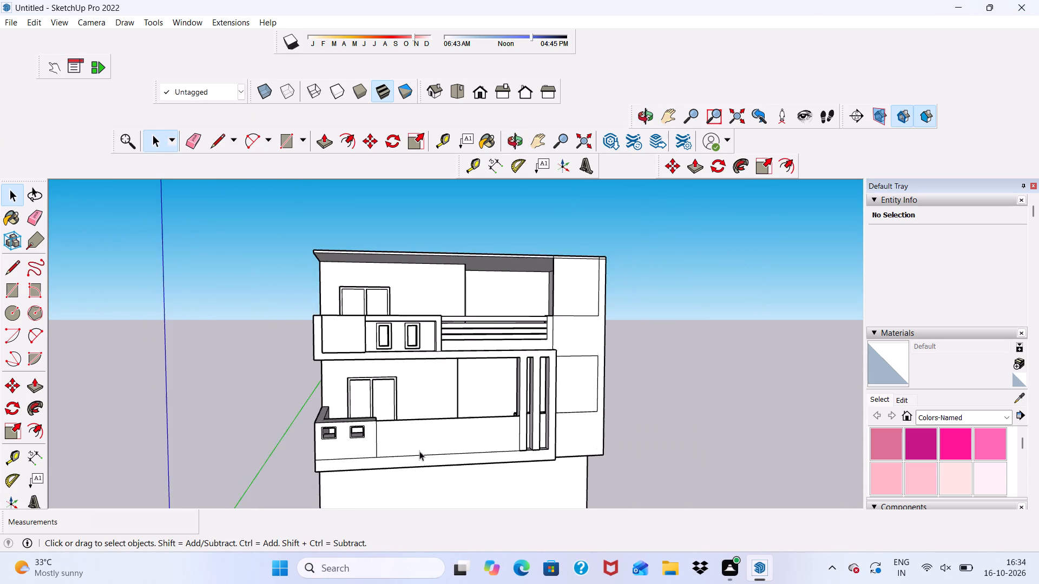
scroll(419, 451, down, 4)
middle_drag(421, 448, 409, 404)
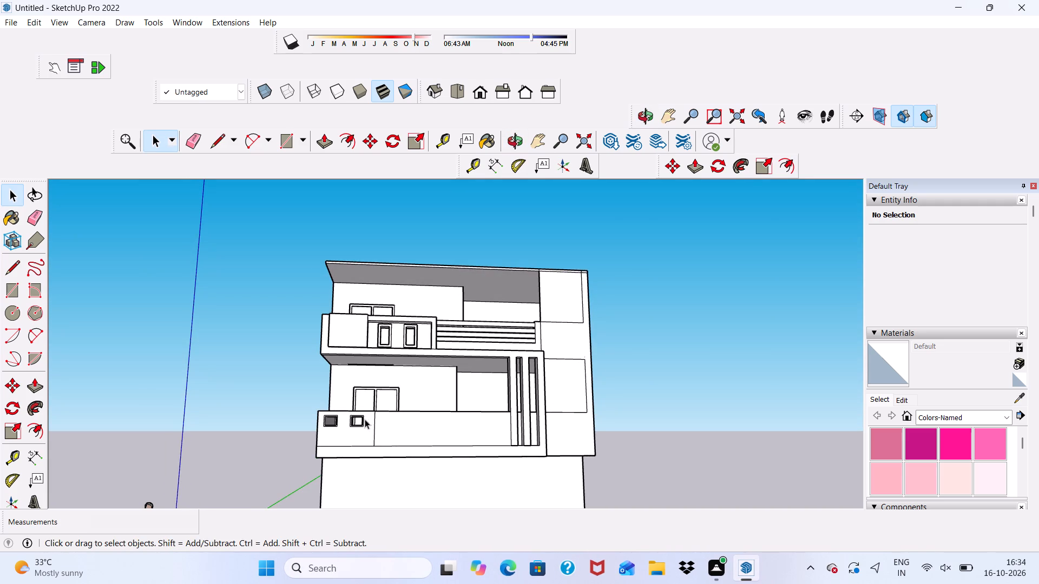
scroll(391, 410, up, 3)
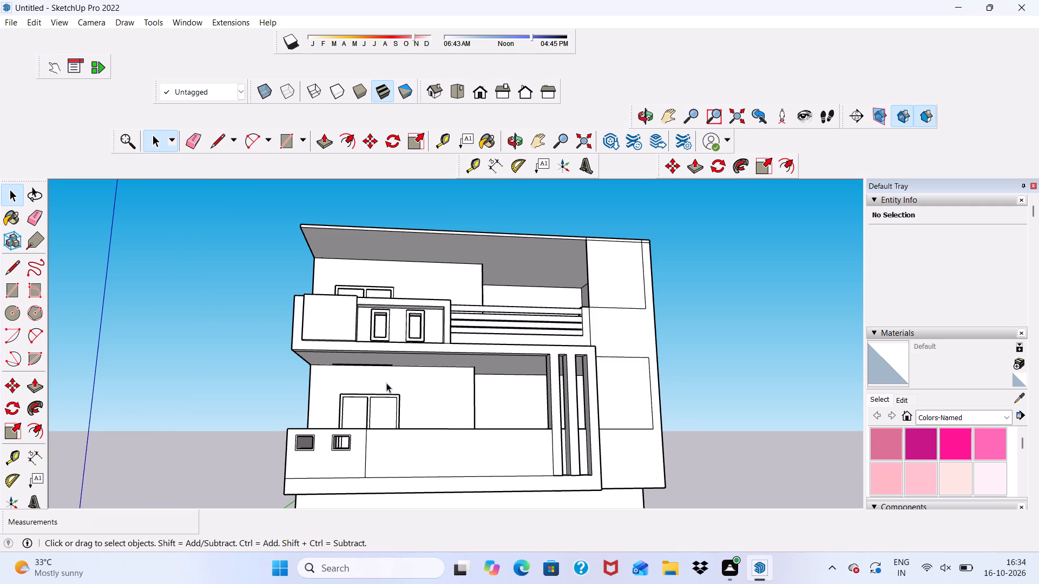
scroll(337, 336, down, 2)
scroll(336, 332, up, 3)
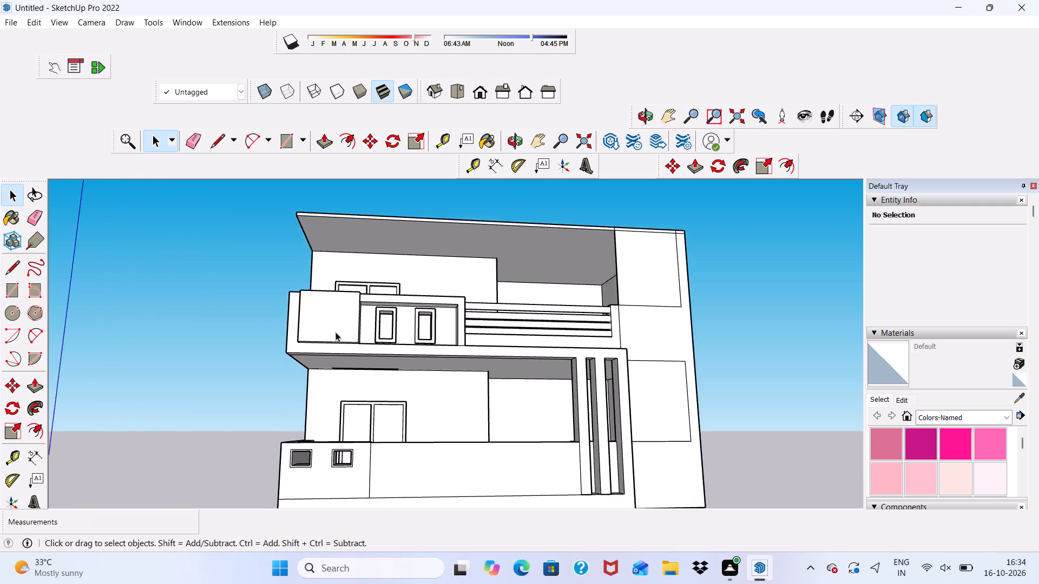
scroll(336, 332, down, 9)
scroll(331, 359, up, 1)
middle_drag(321, 326, 273, 469)
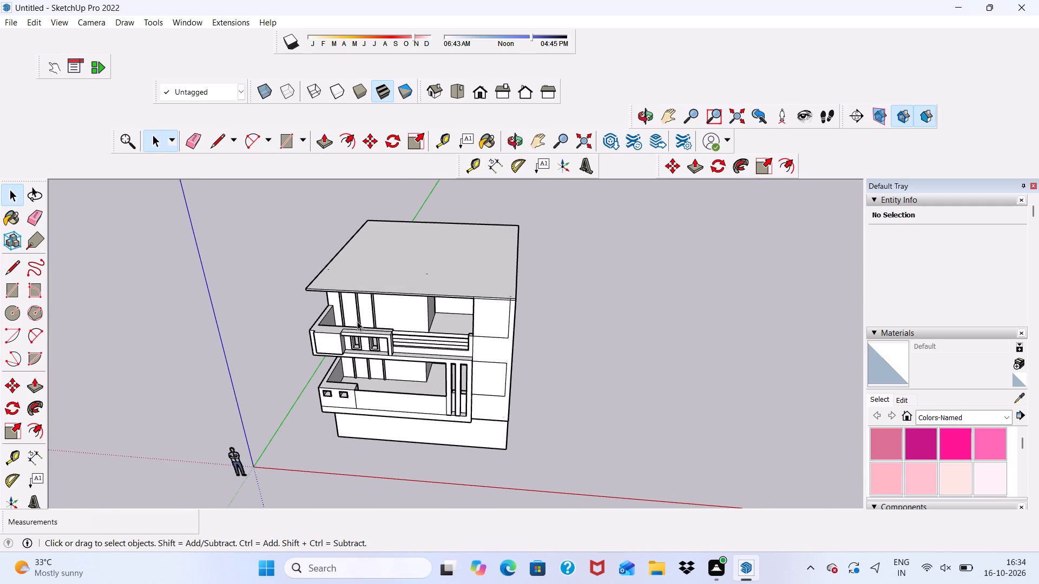
Offset the outline of the roof slab's top face inward by 9".
scroll(362, 320, up, 5)
scroll(366, 224, up, 4)
click(366, 224)
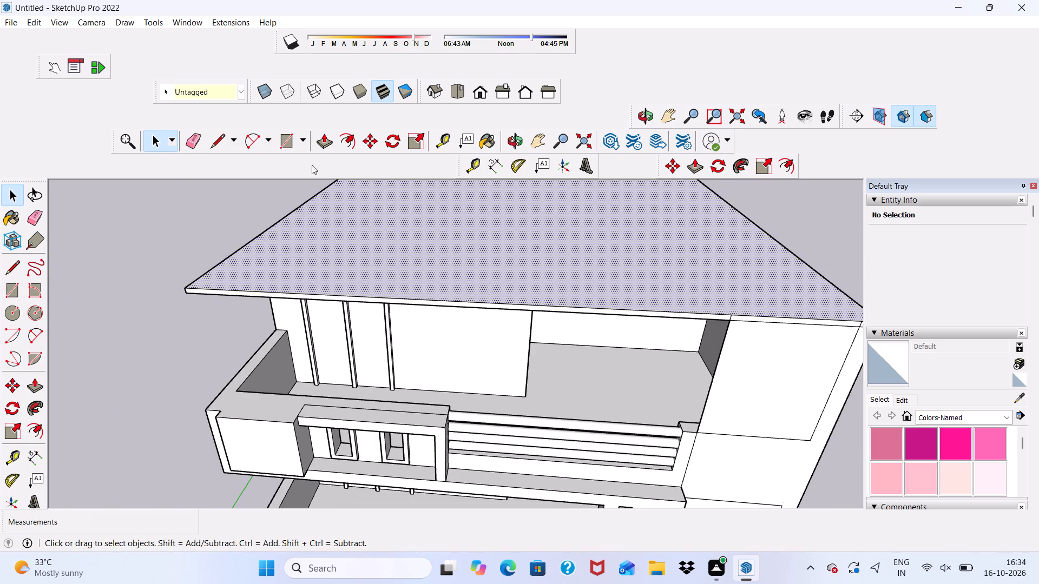
click(353, 135)
click(285, 230)
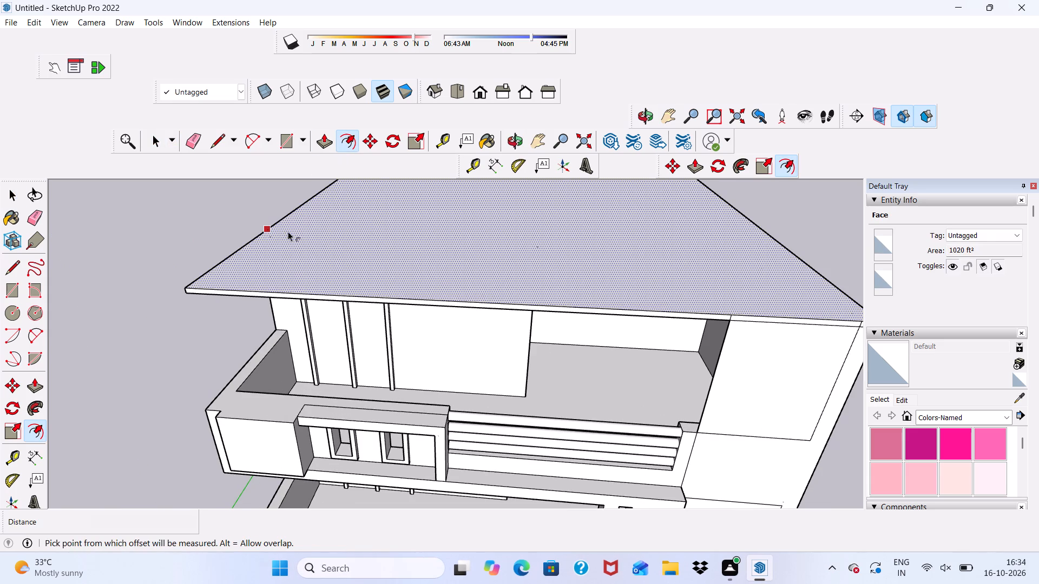
text(9")
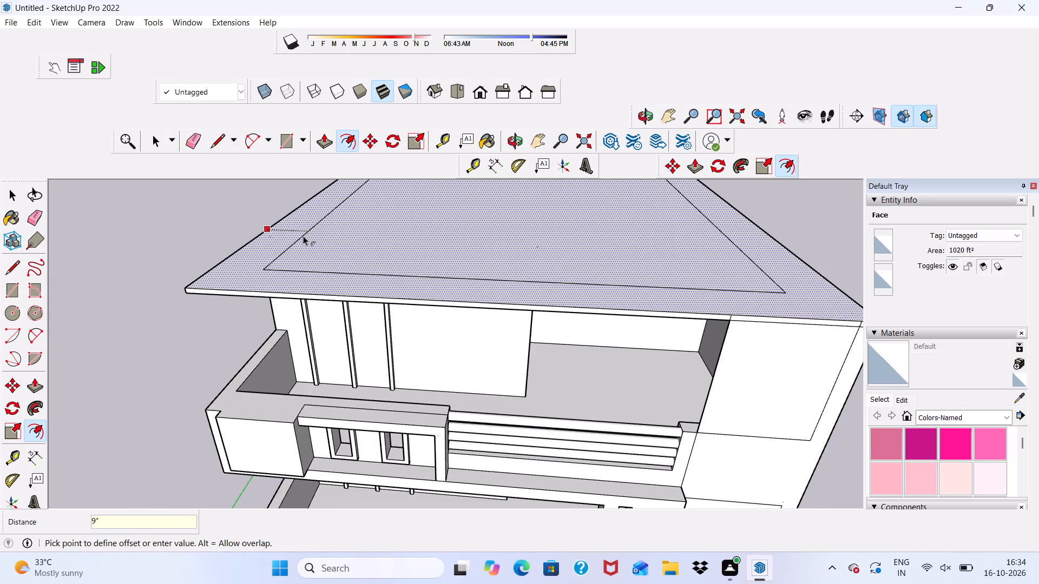
key(Return)
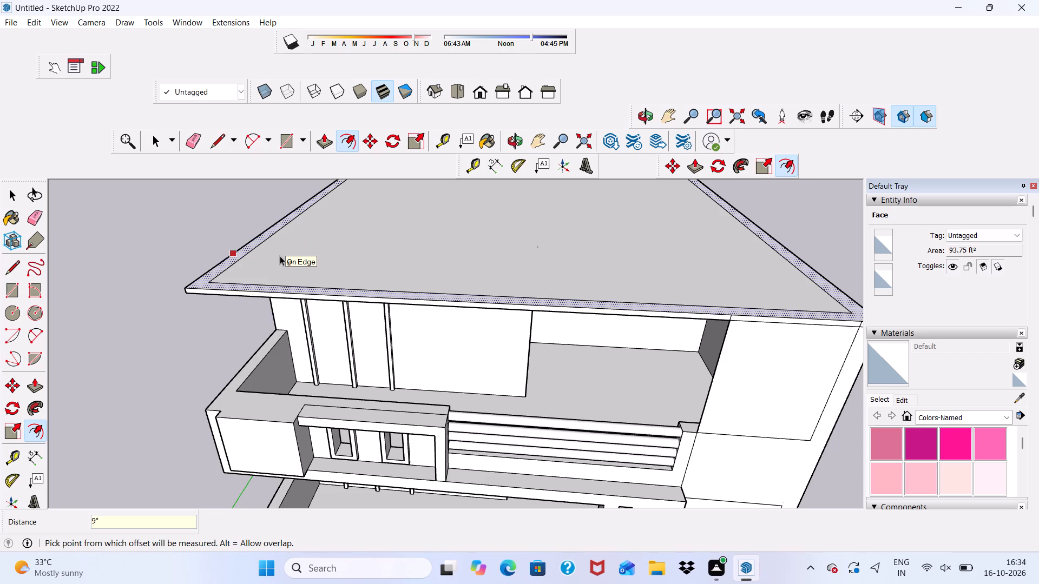
scroll(170, 313, up, 3)
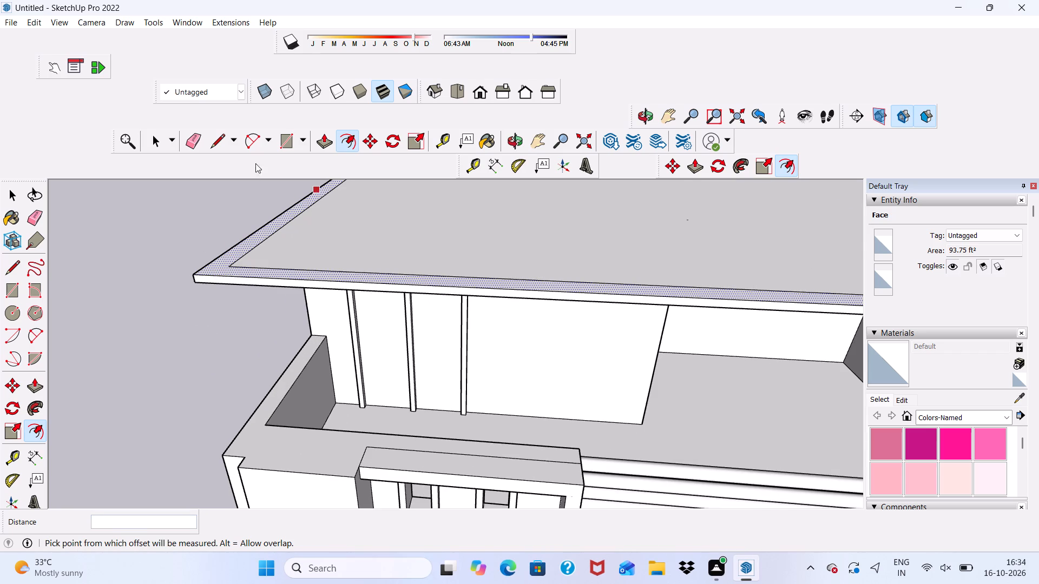
key(space)
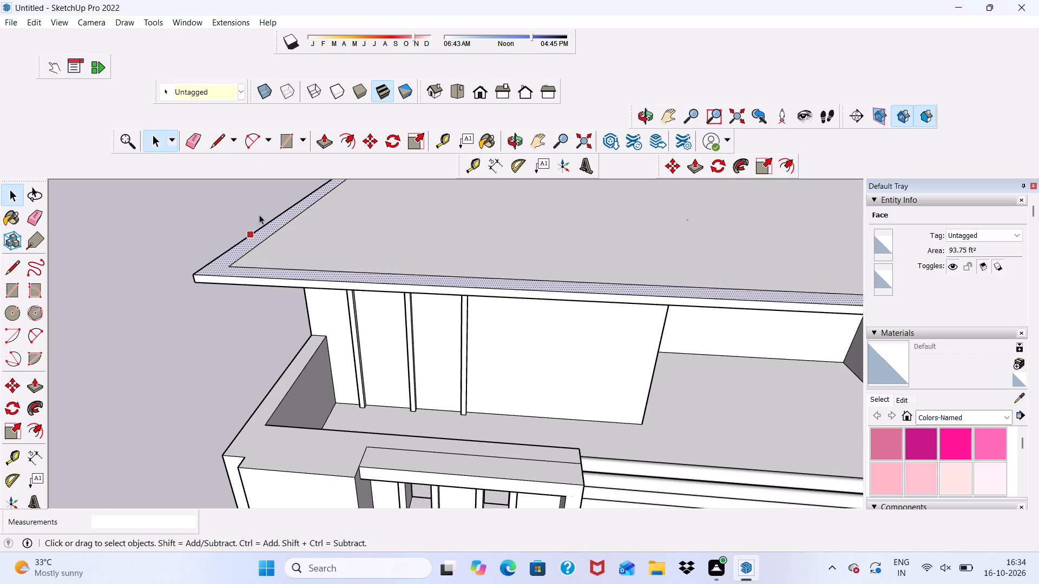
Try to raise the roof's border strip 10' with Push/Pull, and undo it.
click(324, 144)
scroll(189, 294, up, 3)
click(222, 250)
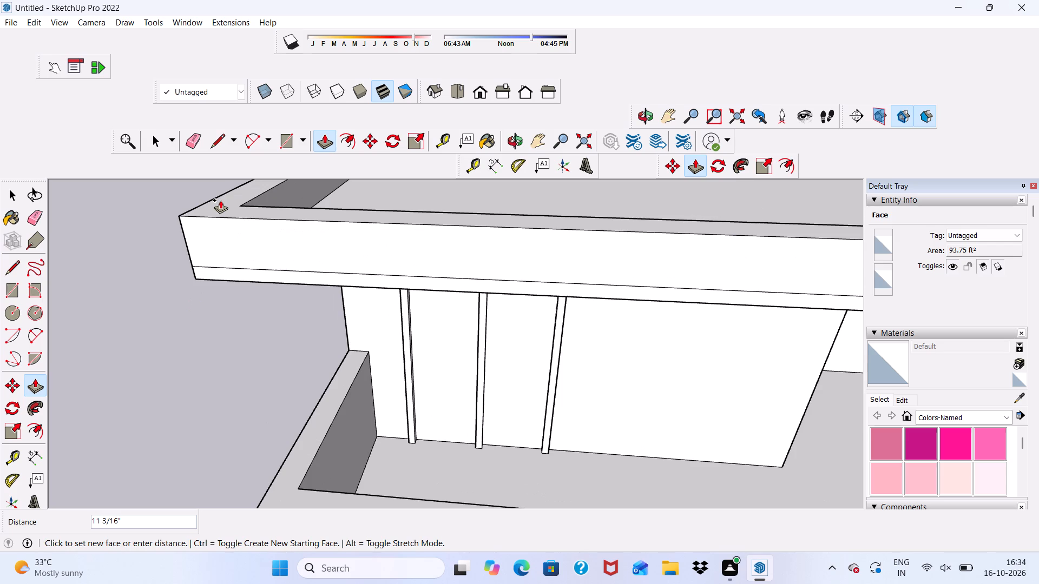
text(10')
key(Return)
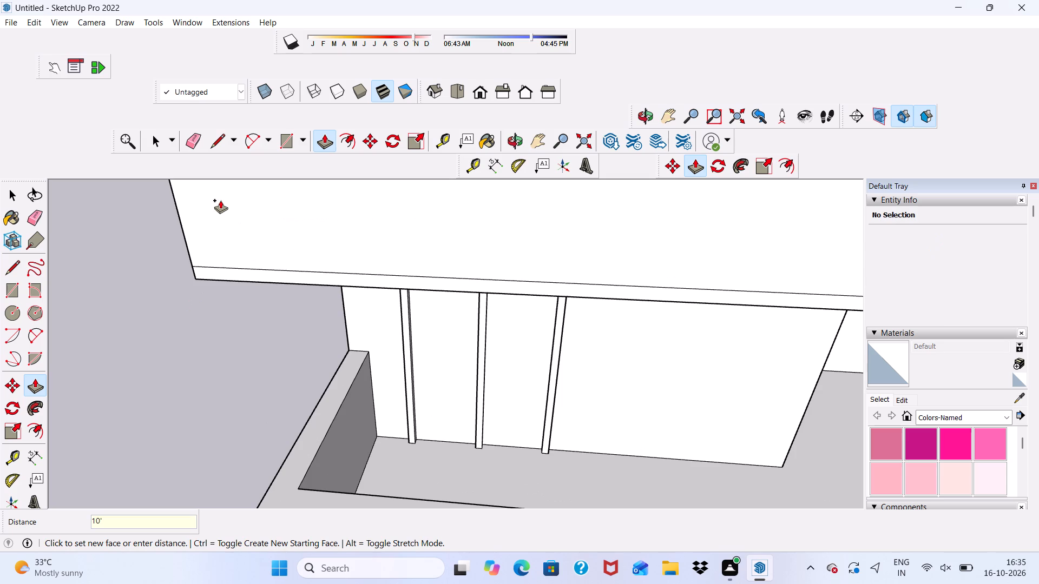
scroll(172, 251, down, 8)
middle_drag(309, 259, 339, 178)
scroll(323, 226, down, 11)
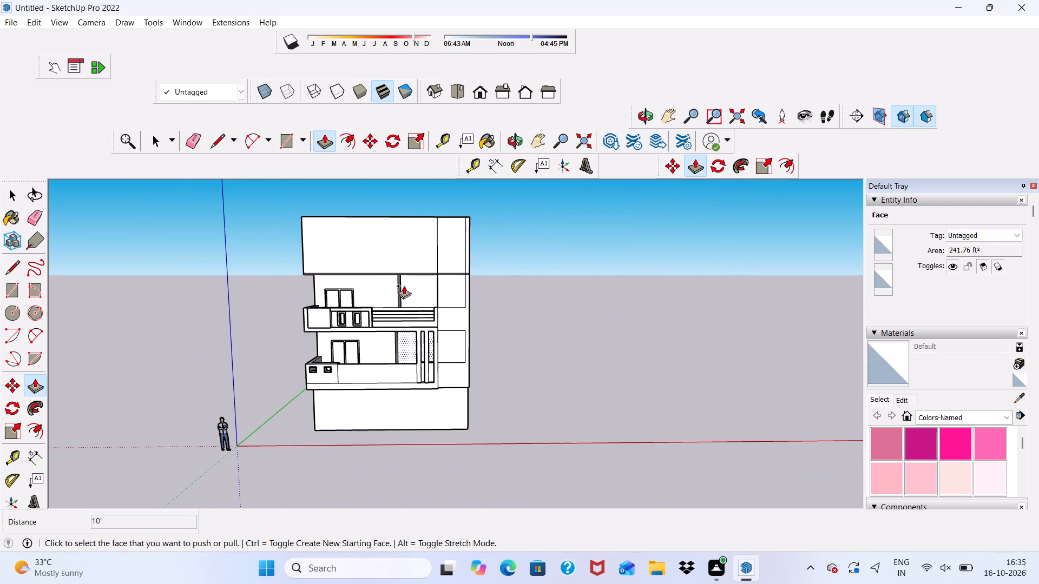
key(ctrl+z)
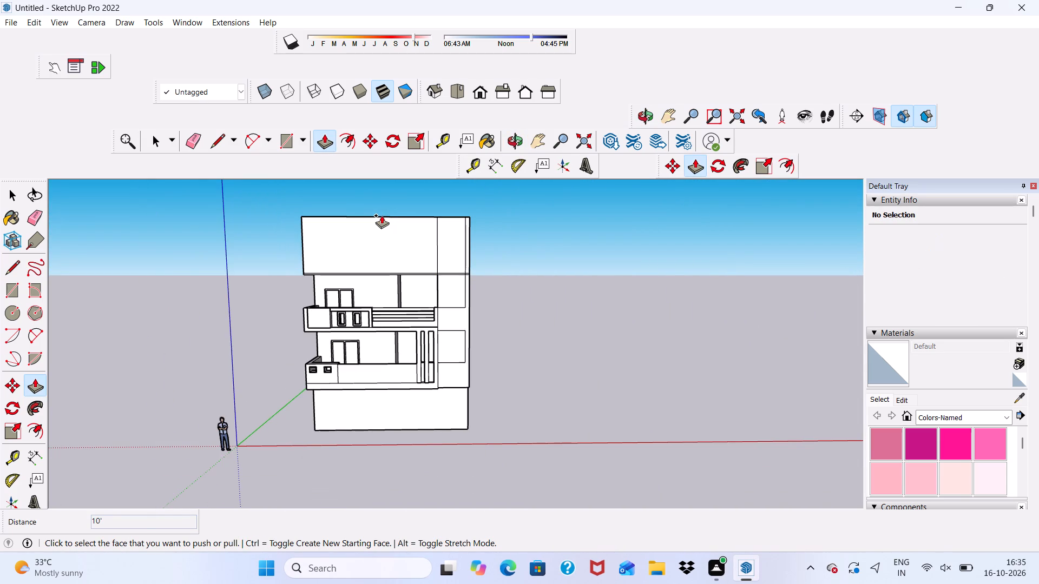
Raise the roof's 9" border strip 5' with Push/Pull to form a parapet.
scroll(381, 215, up, 1)
scroll(381, 215, down, 1)
middle_drag(385, 257, 332, 399)
scroll(279, 284, up, 14)
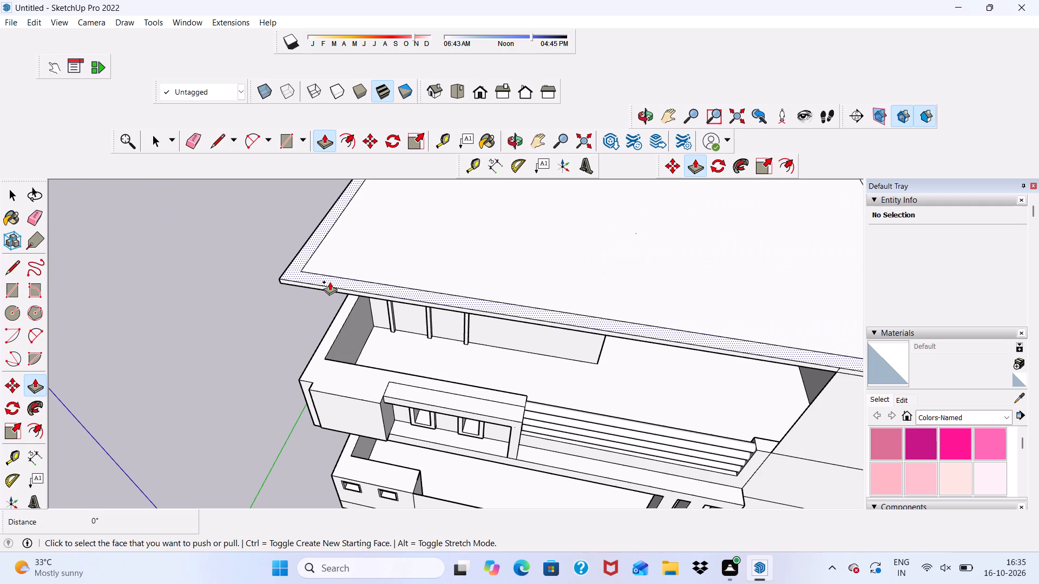
click(330, 282)
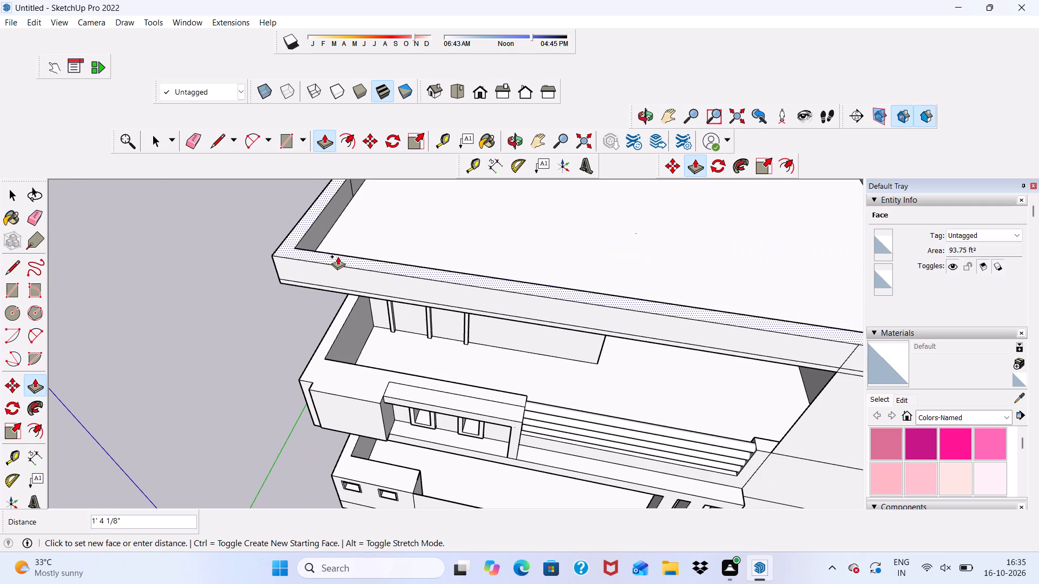
text(5')
key(Return)
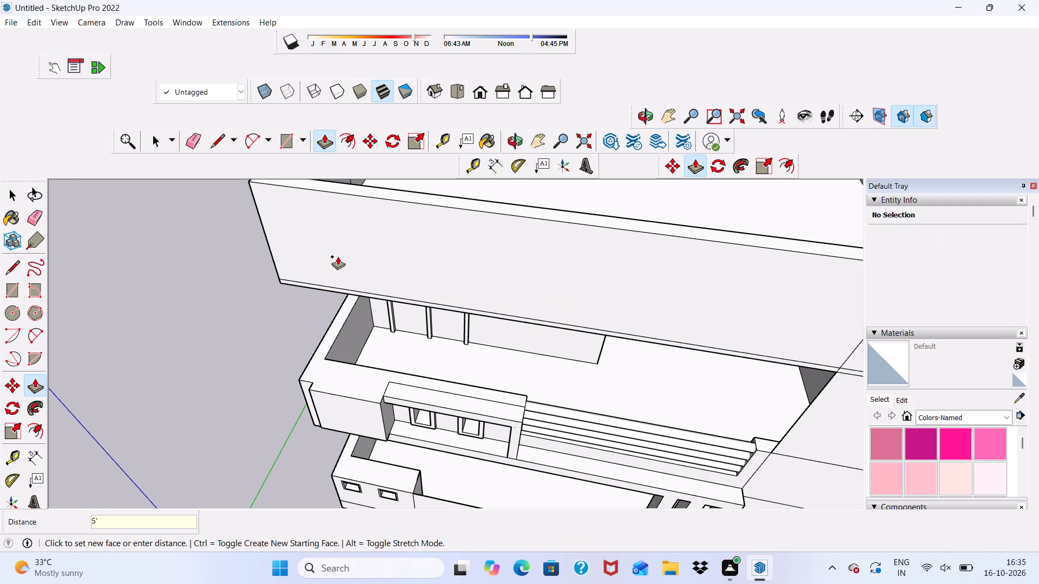
key(space)
Pull the roof slab's thin front edge strip outward 1' with Push/Pull, below the parapet over the upper balcony.
scroll(363, 342, down, 1)
middle_drag(392, 354, 417, 196)
scroll(419, 194, up, 13)
click(209, 234)
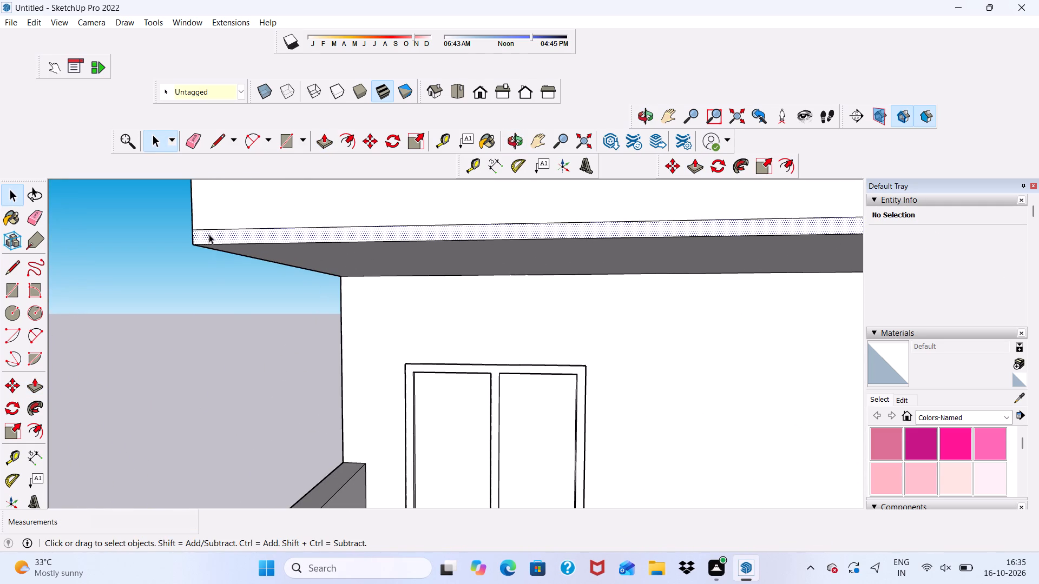
click(320, 135)
scroll(169, 304, up, 3)
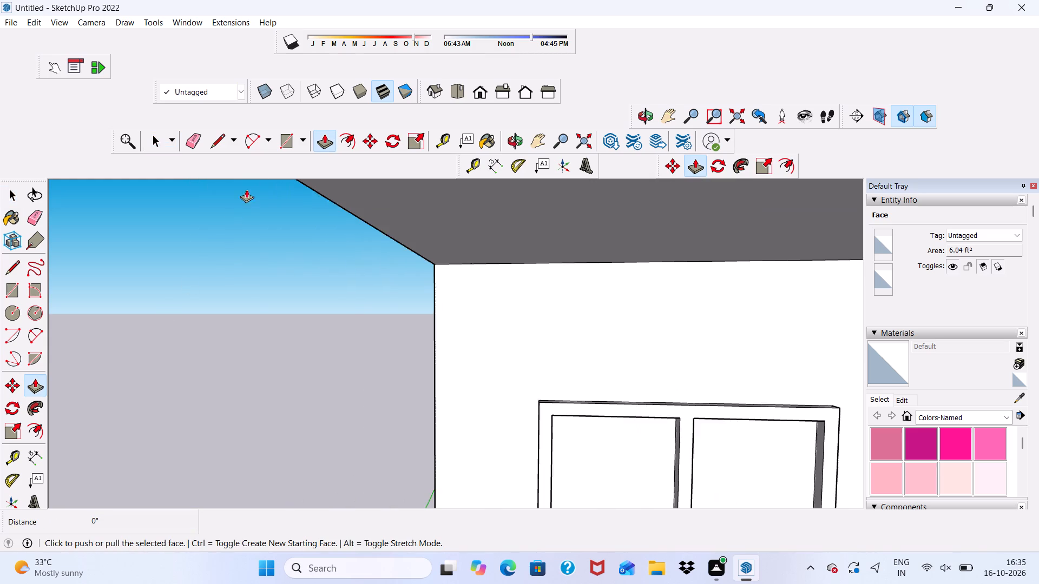
scroll(253, 201, down, 5)
scroll(291, 188, up, 1)
click(287, 200)
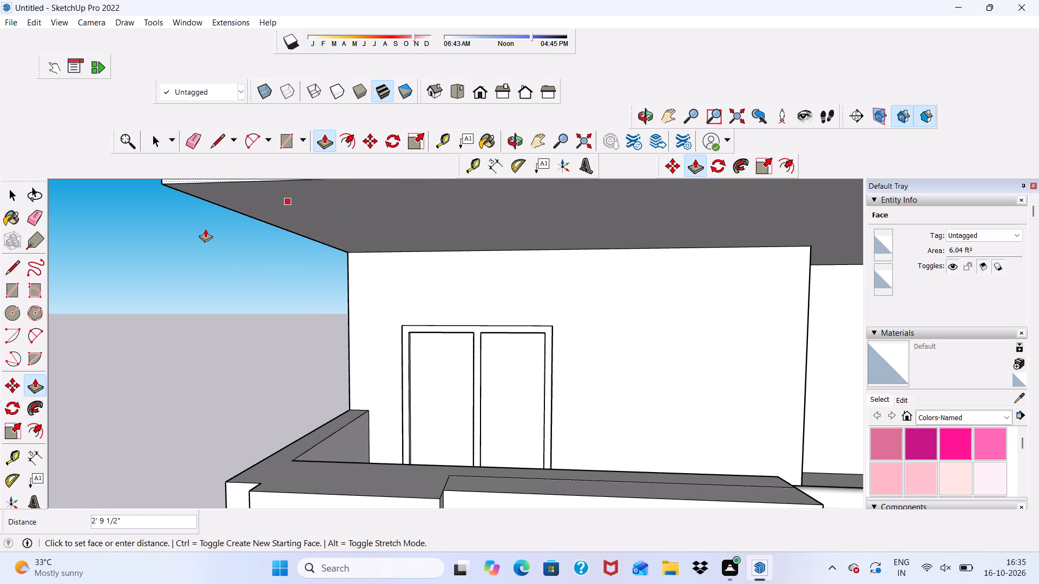
text(1')
key(Return)
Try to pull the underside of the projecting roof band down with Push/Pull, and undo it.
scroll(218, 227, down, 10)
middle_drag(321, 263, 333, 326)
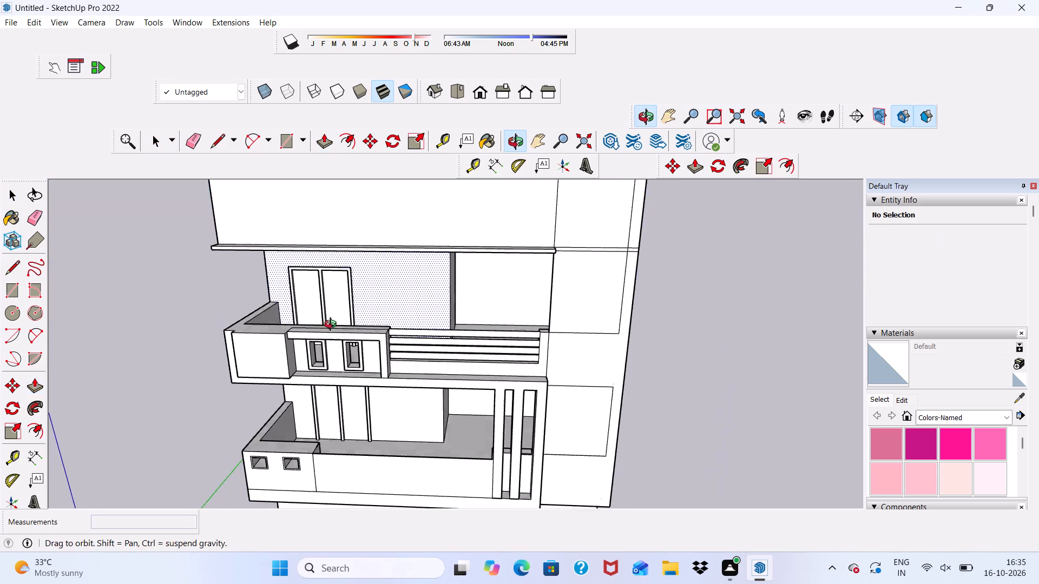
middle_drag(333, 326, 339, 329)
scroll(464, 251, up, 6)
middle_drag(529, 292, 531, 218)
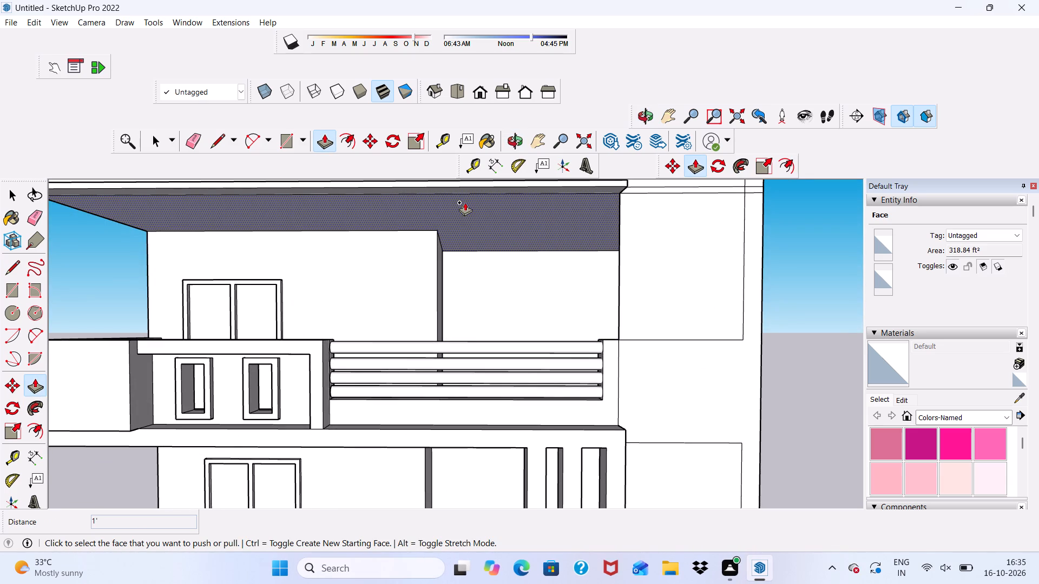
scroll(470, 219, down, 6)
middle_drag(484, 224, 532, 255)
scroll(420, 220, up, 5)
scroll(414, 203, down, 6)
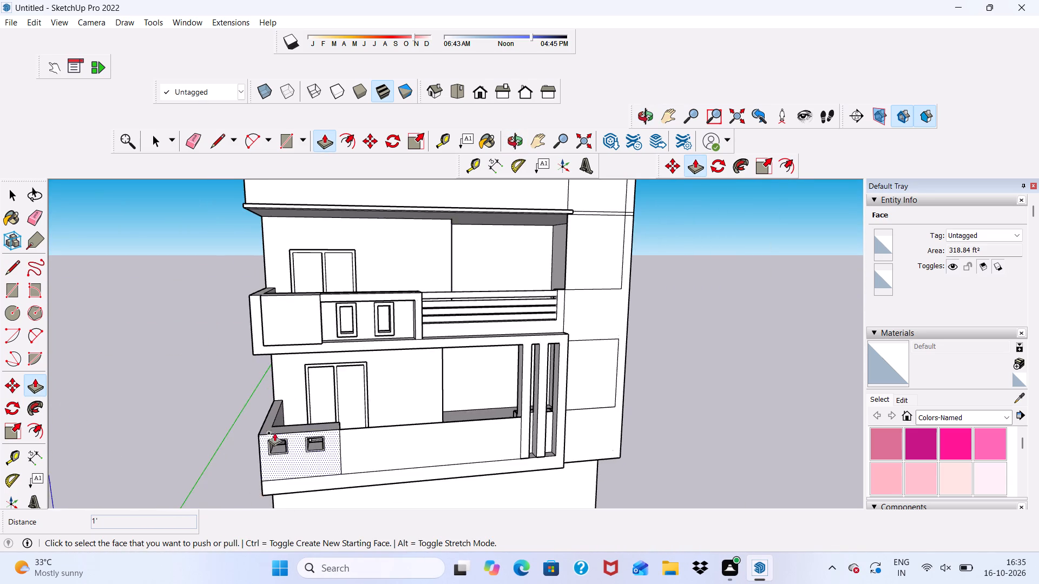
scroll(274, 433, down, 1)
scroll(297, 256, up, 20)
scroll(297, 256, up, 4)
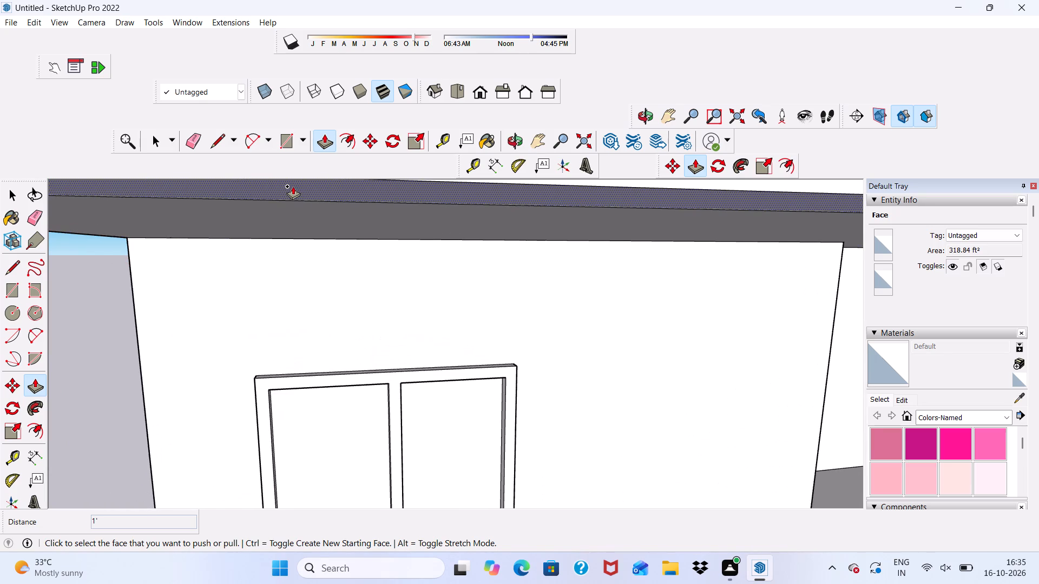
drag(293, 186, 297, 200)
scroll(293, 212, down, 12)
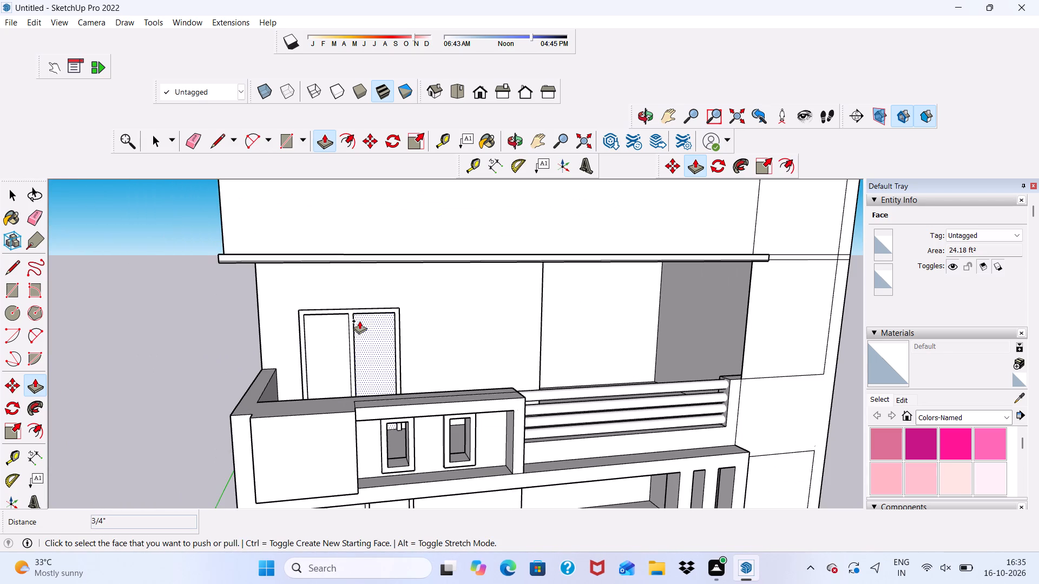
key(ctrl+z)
Raise the top face of the projecting roof band with Push/Pull to thicken the band upward.
middle_drag(367, 277, 370, 280)
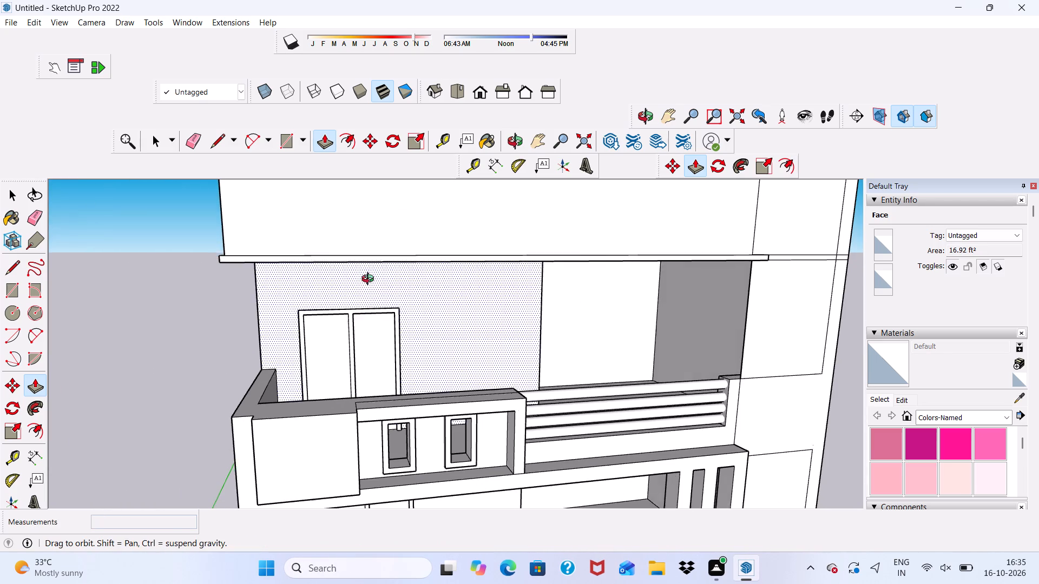
middle_drag(370, 280, 284, 429)
scroll(270, 346, up, 5)
drag(265, 381, 265, 360)
scroll(265, 360, down, 4)
middle_drag(273, 384, 305, 271)
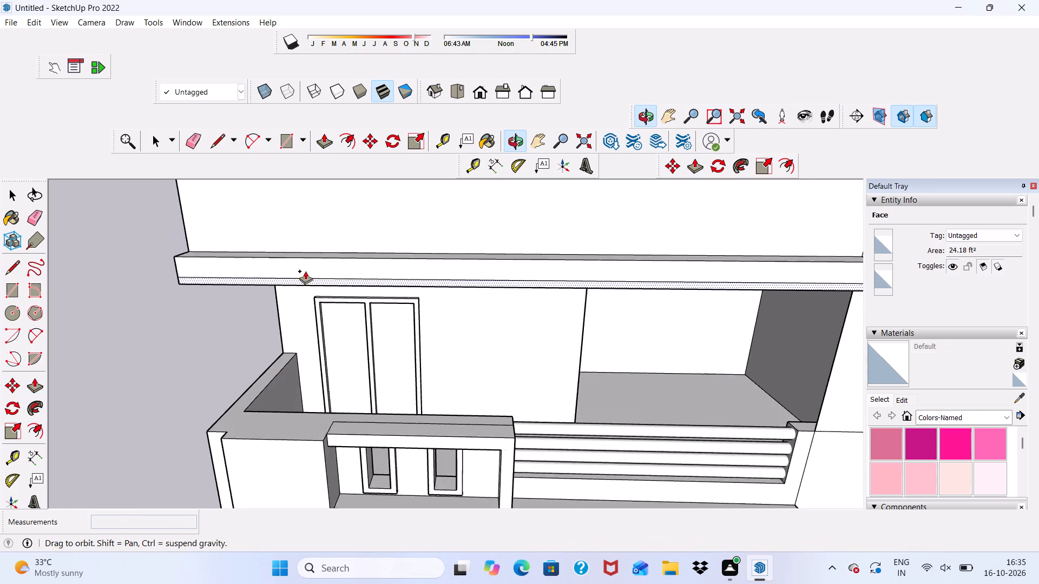
Erase the seam lines on the front face and both end faces of the projecting roof band.
scroll(304, 288, up, 3)
click(194, 140)
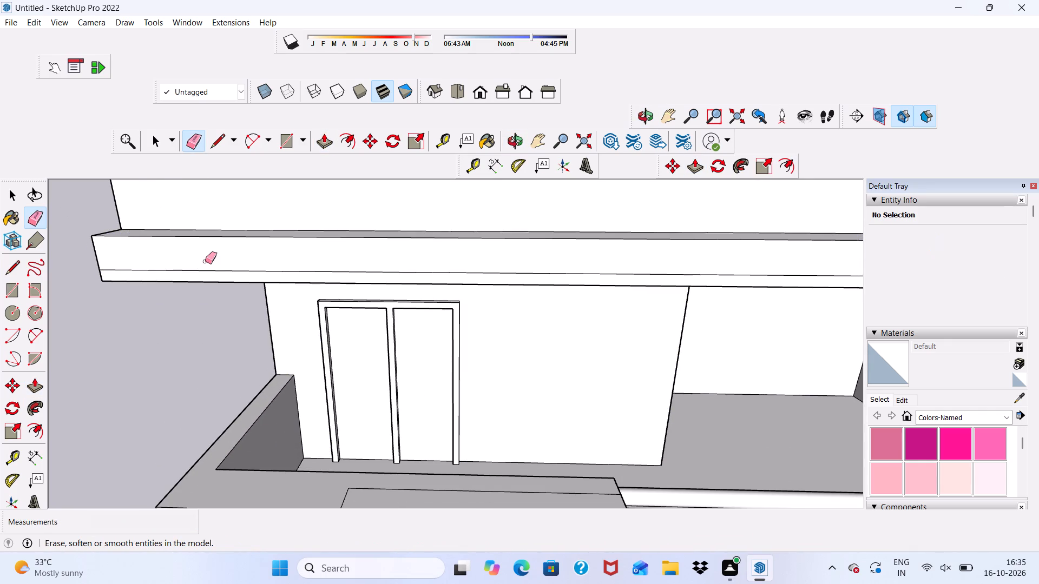
drag(207, 268, 213, 271)
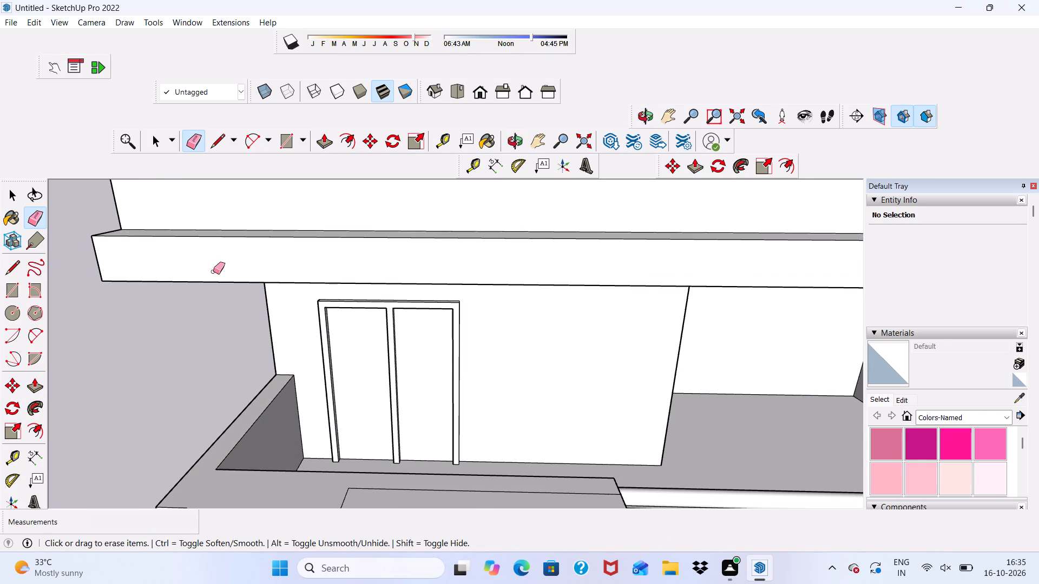
scroll(213, 271, down, 10)
middle_drag(450, 317, 683, 277)
scroll(451, 334, up, 3)
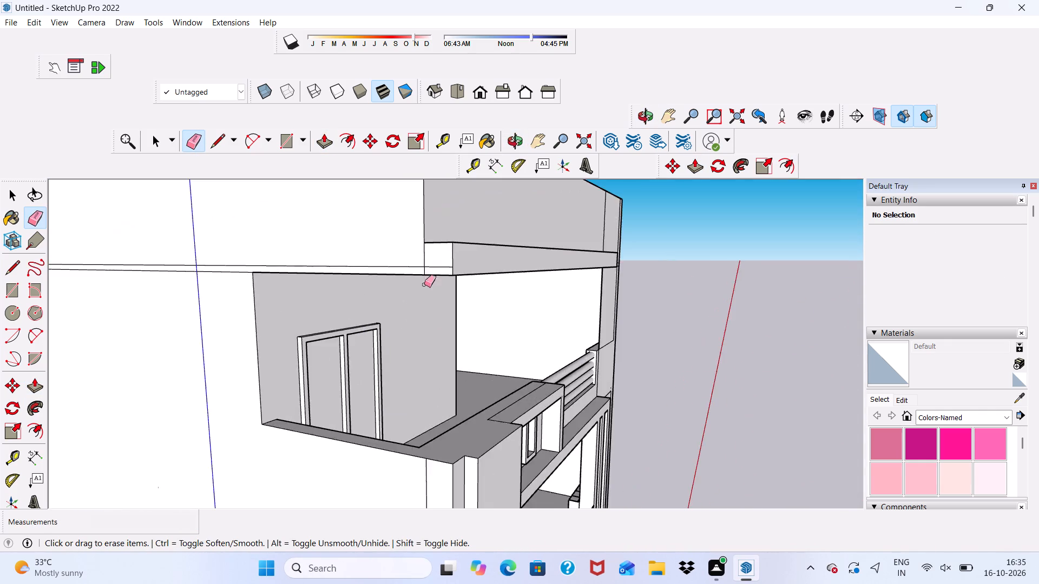
scroll(424, 284, up, 9)
drag(437, 221, 437, 241)
scroll(424, 252, down, 11)
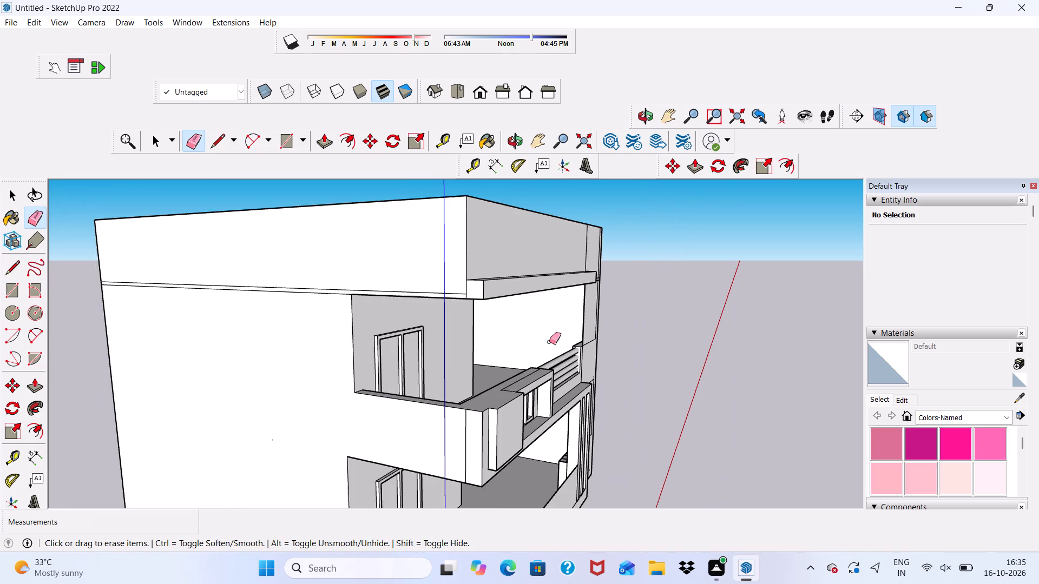
scroll(549, 342, down, 1)
scroll(464, 583, down, 2)
scroll(481, 111, down, 2)
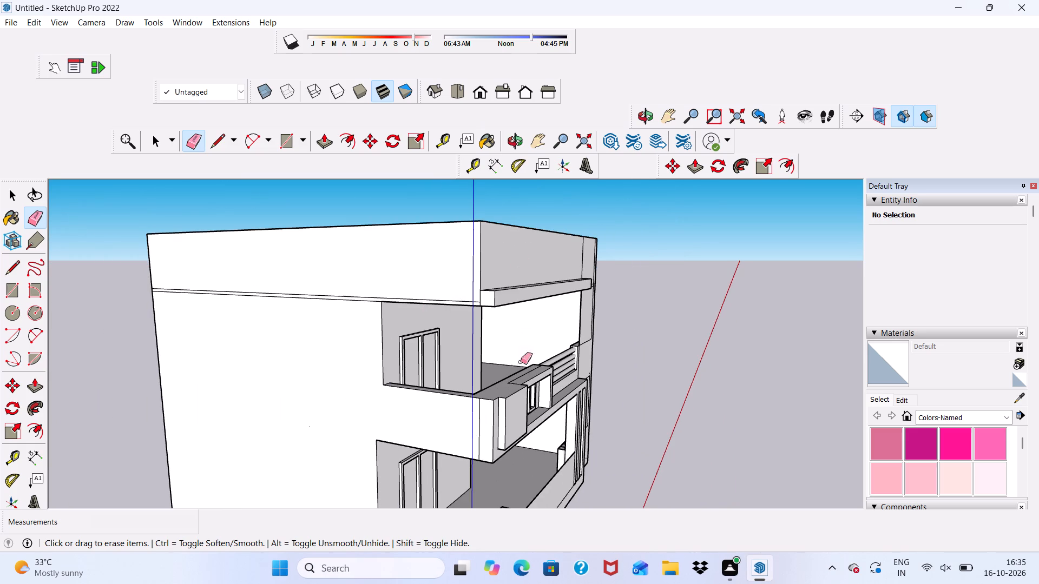
middle_drag(523, 326, 211, 321)
scroll(435, 281, up, 5)
scroll(574, 363, up, 6)
scroll(564, 277, down, 5)
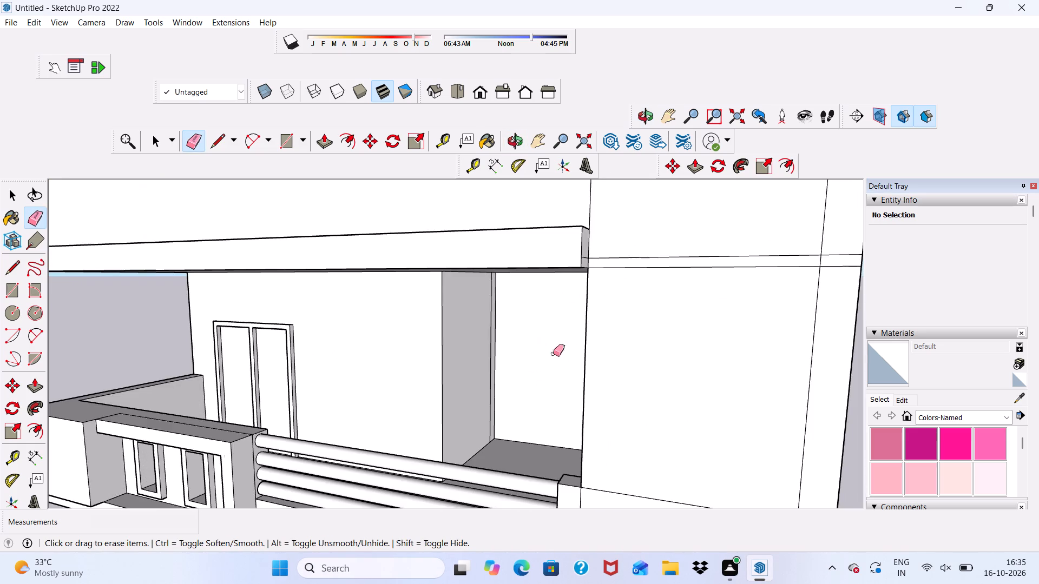
scroll(580, 255, up, 14)
drag(568, 287, 573, 302)
scroll(573, 302, down, 5)
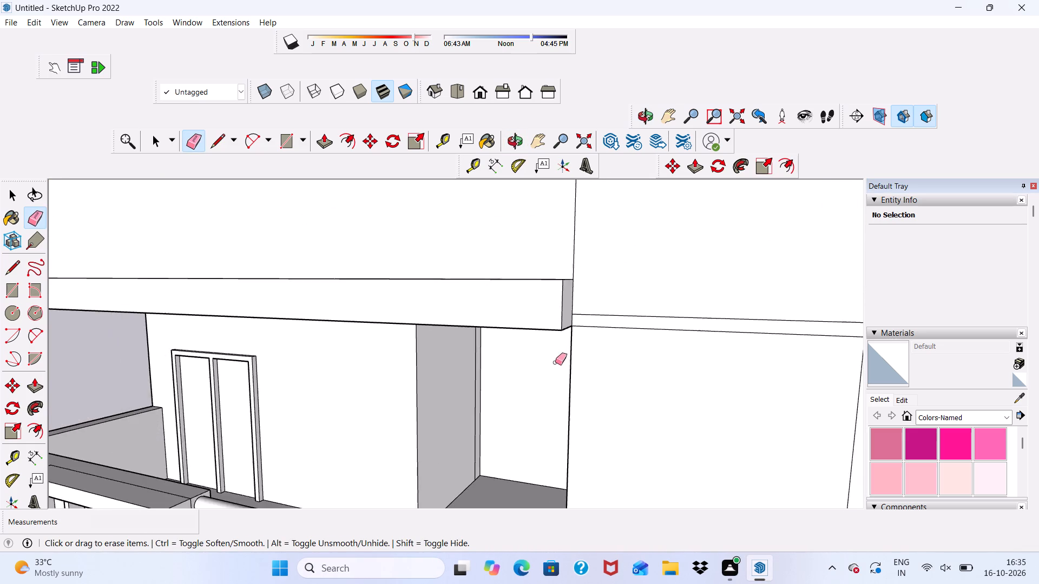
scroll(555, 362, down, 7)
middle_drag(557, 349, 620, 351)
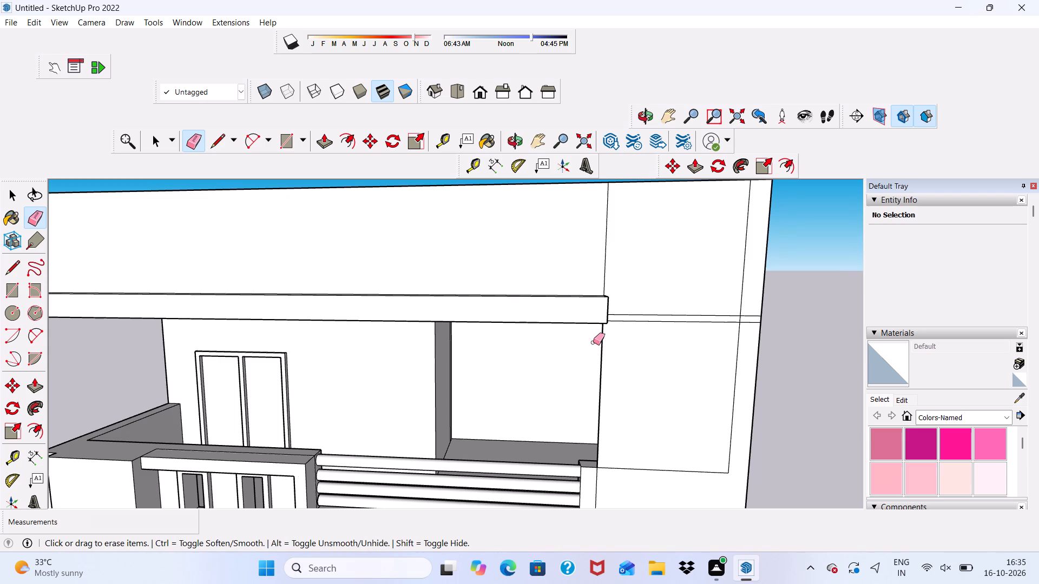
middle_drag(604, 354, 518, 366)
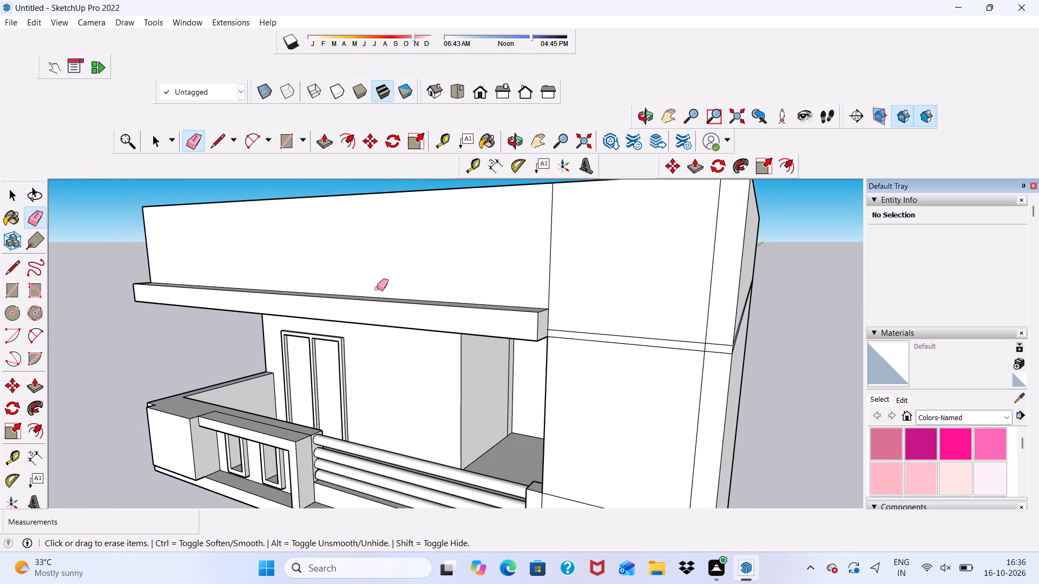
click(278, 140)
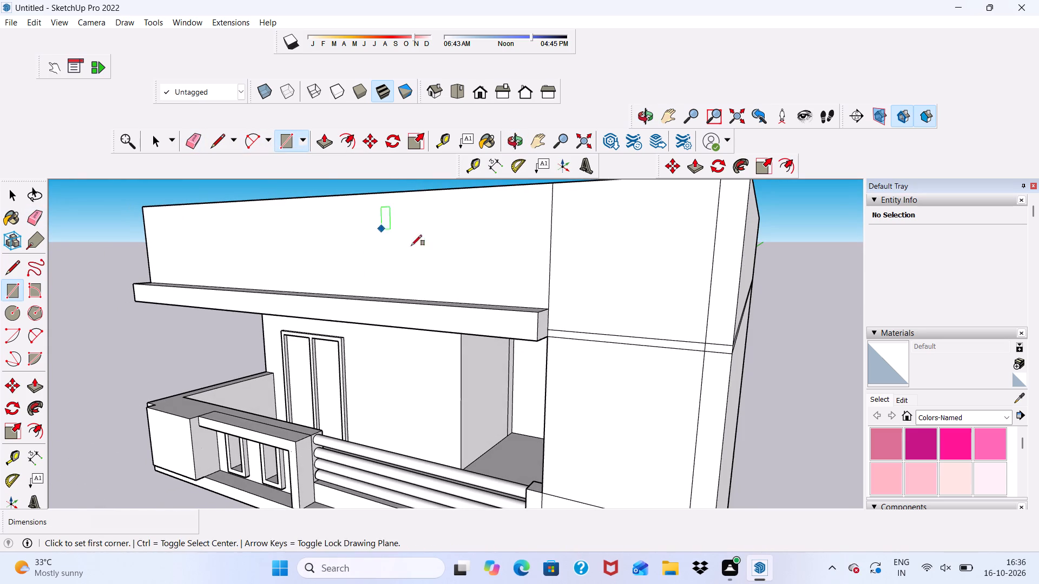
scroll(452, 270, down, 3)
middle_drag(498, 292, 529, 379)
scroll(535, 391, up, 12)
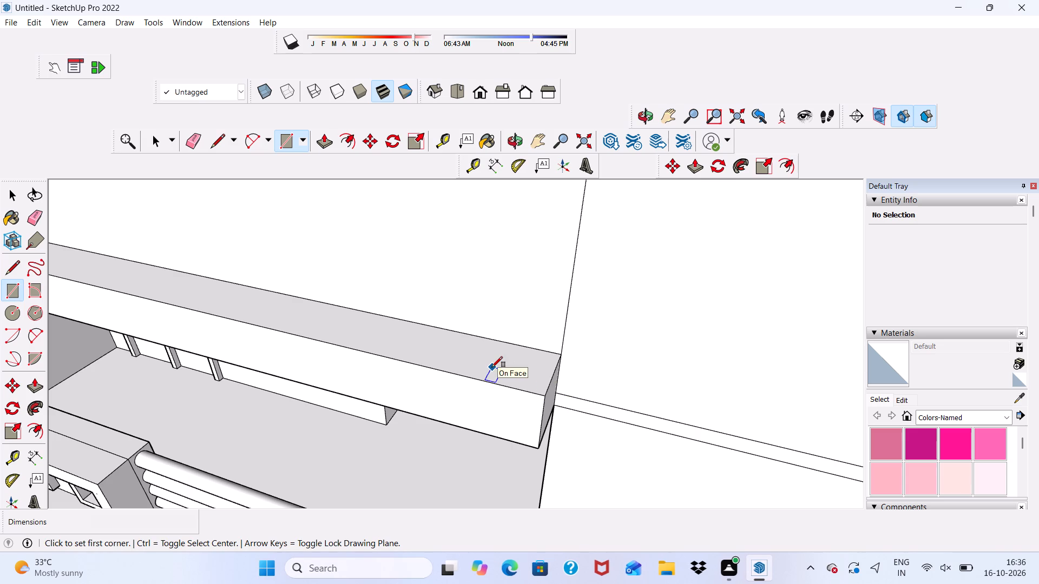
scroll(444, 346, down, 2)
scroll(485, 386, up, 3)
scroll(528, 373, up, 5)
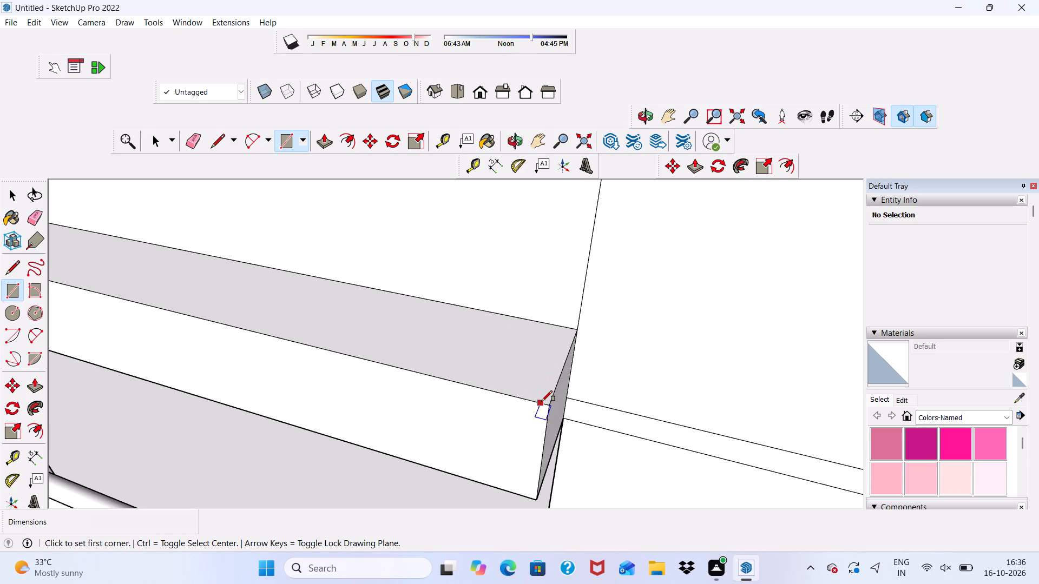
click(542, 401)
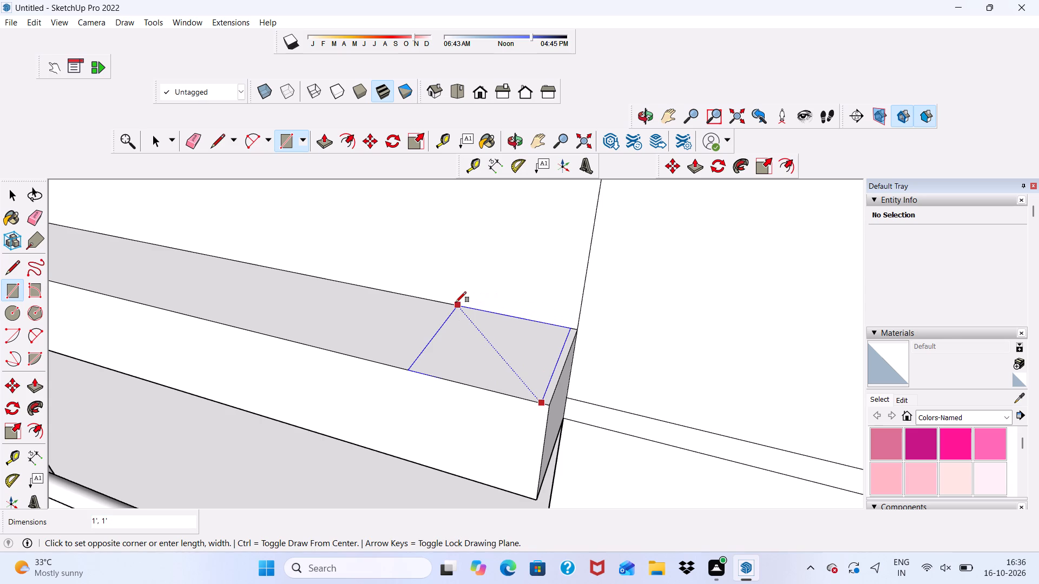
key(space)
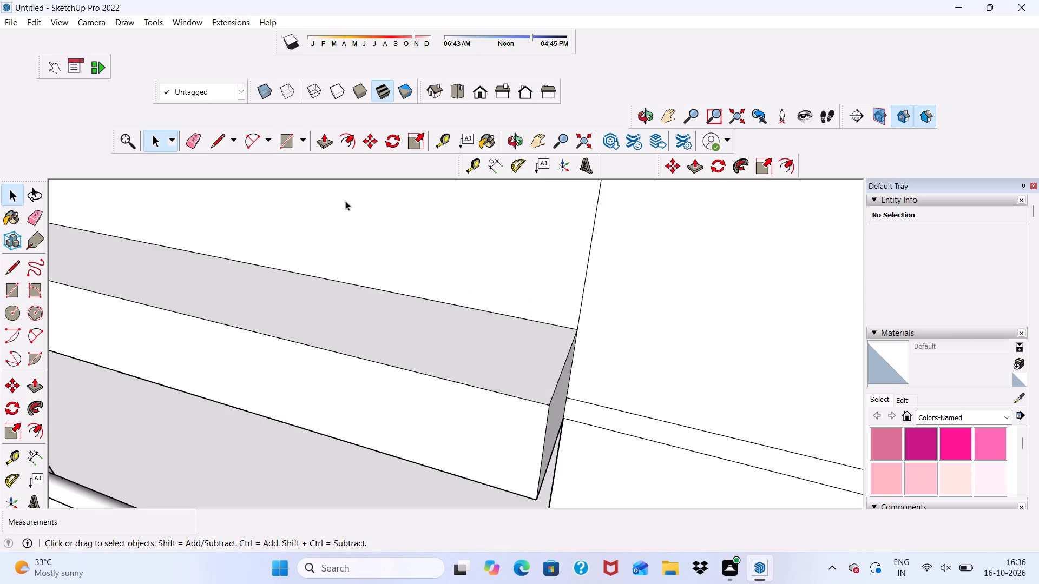
Draw a rectangle 1' by about 9 13/16" on the roof band's top face, at the end beside the plain side wall.
click(290, 141)
scroll(422, 268, down, 3)
scroll(488, 367, up, 3)
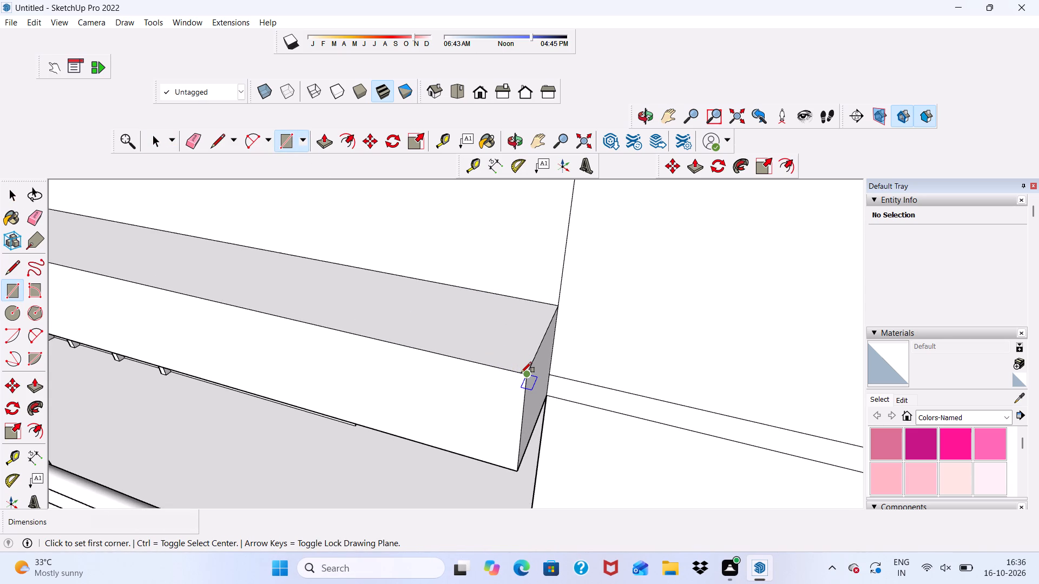
click(521, 373)
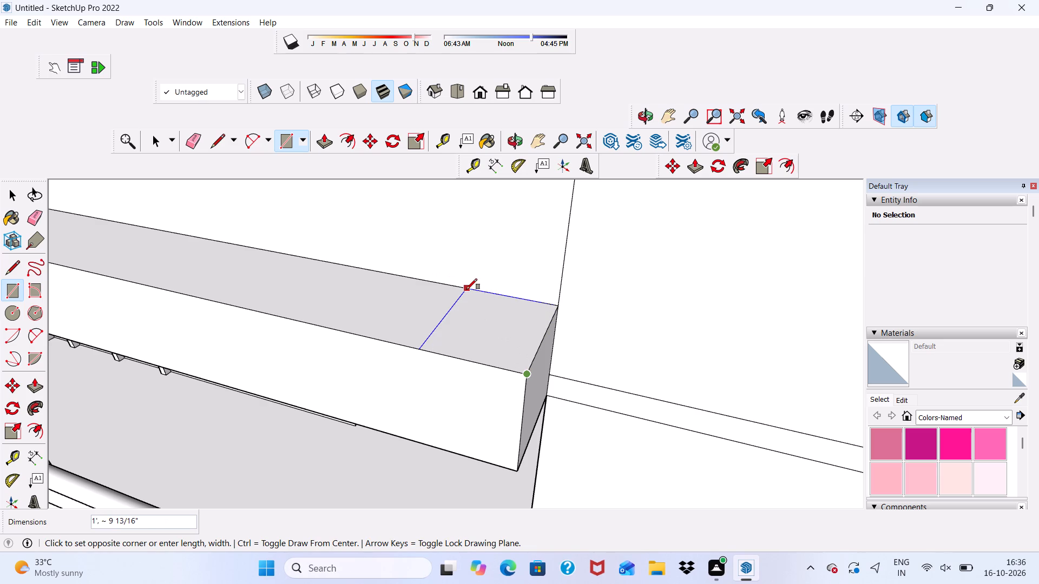
click(466, 289)
key(space)
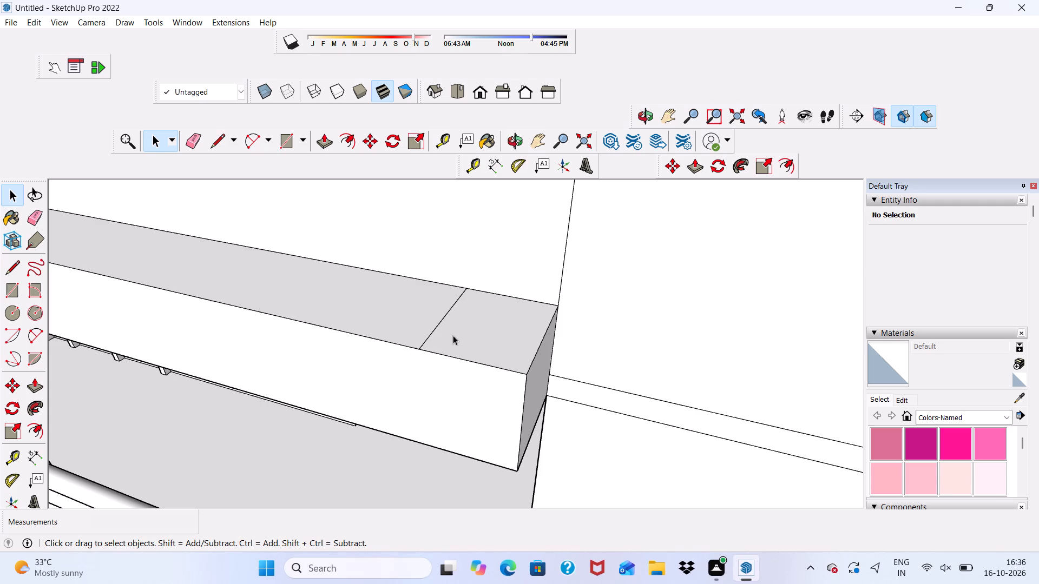
Raise the rectangle on the roof band 4' 3 3/16" with Push/Pull, up to the parapet's top, forming a vertical post.
click(488, 324)
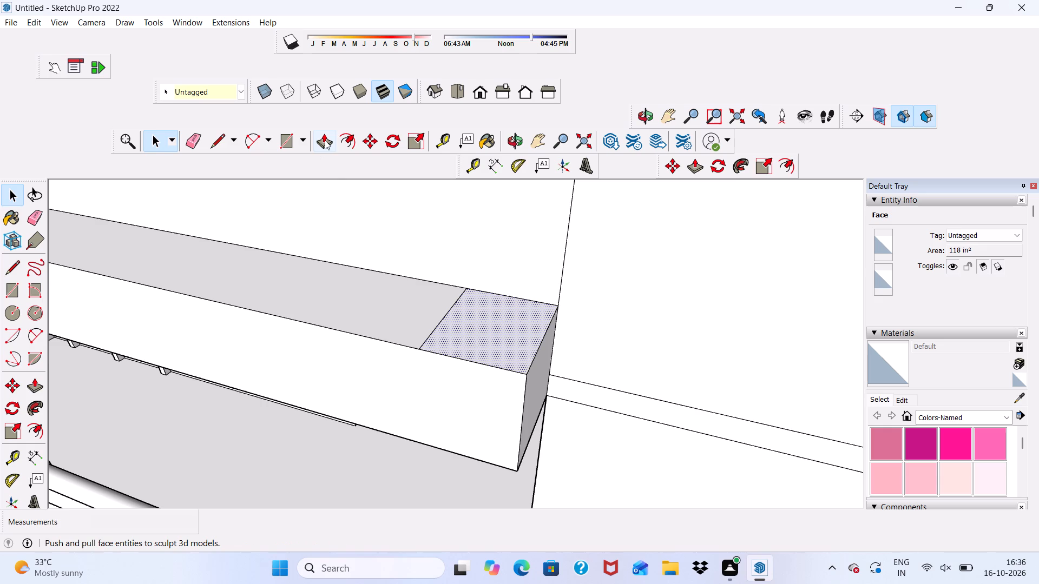
click(325, 140)
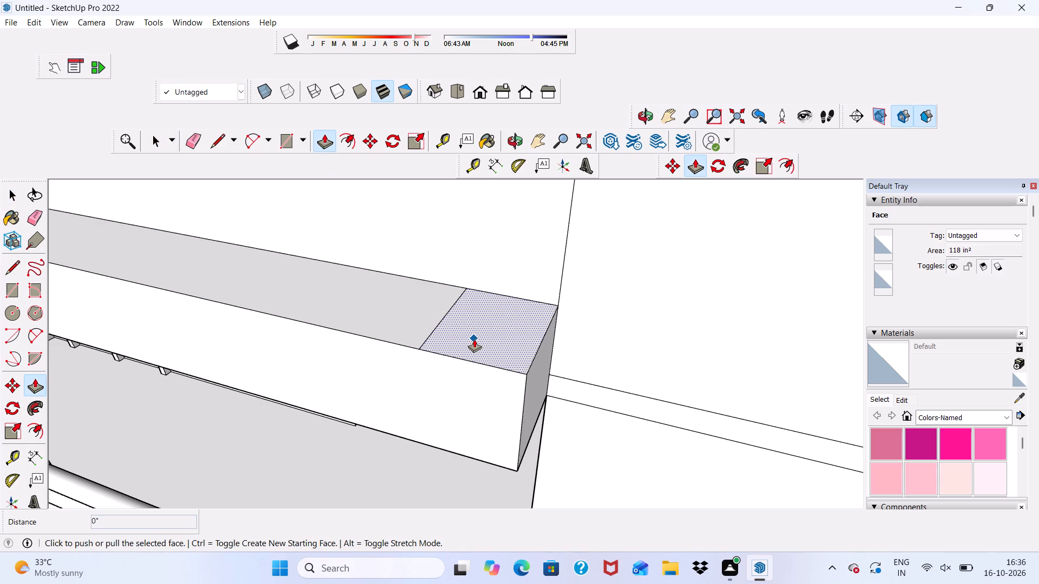
click(475, 339)
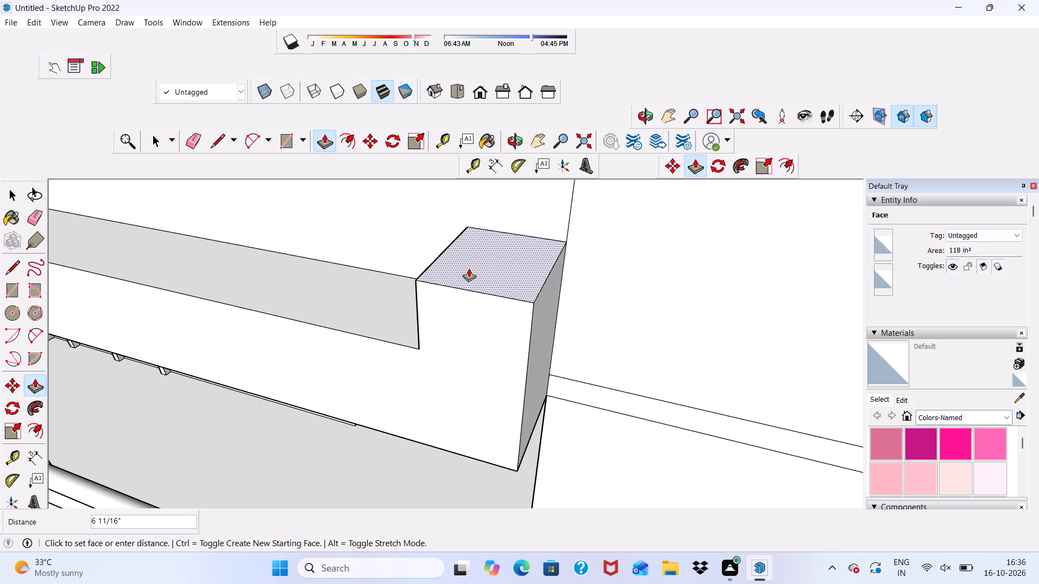
scroll(469, 268, down, 3)
scroll(449, 270, down, 18)
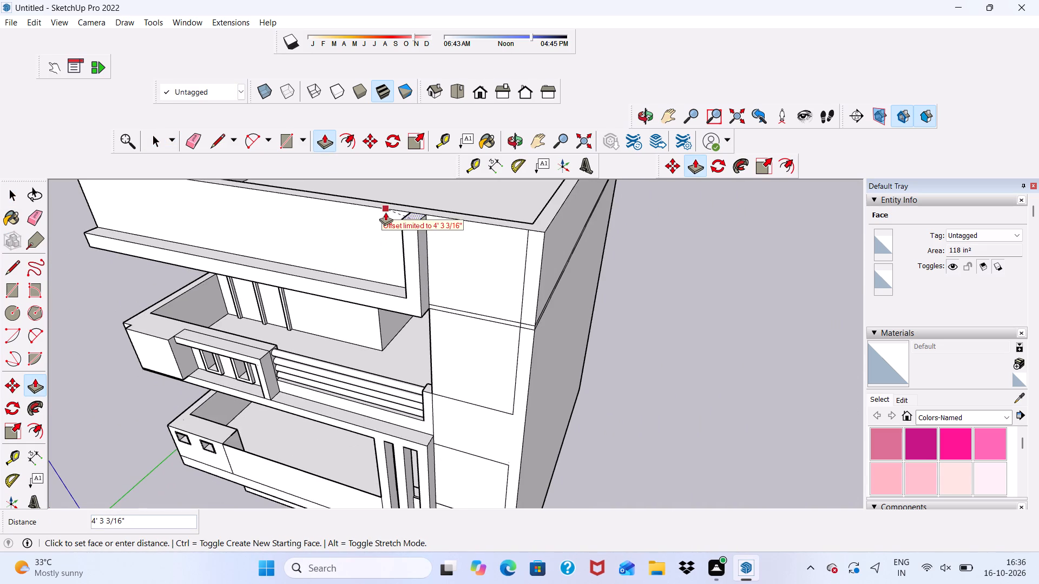
scroll(385, 212, up, 4)
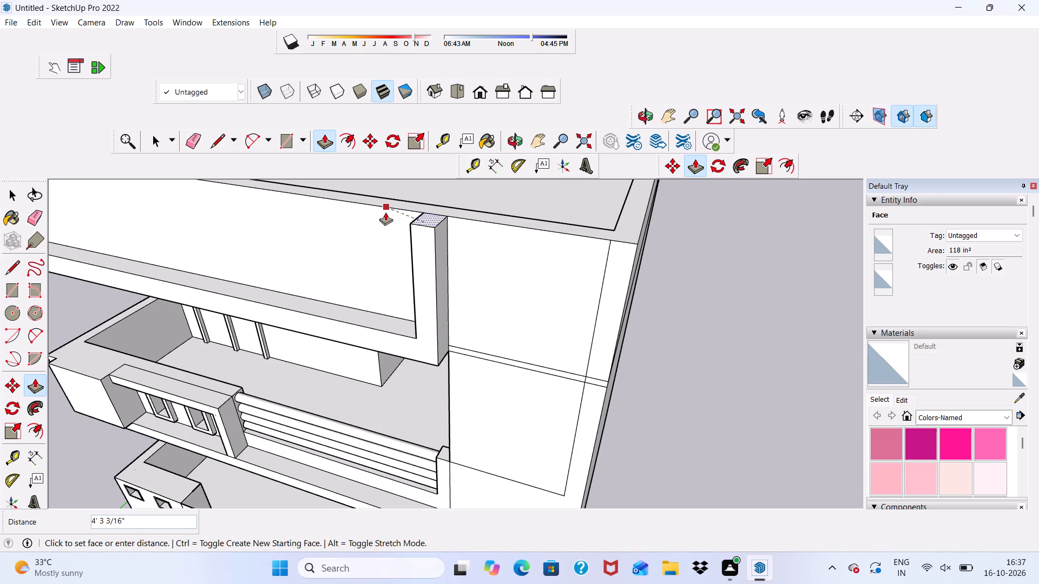
click(385, 212)
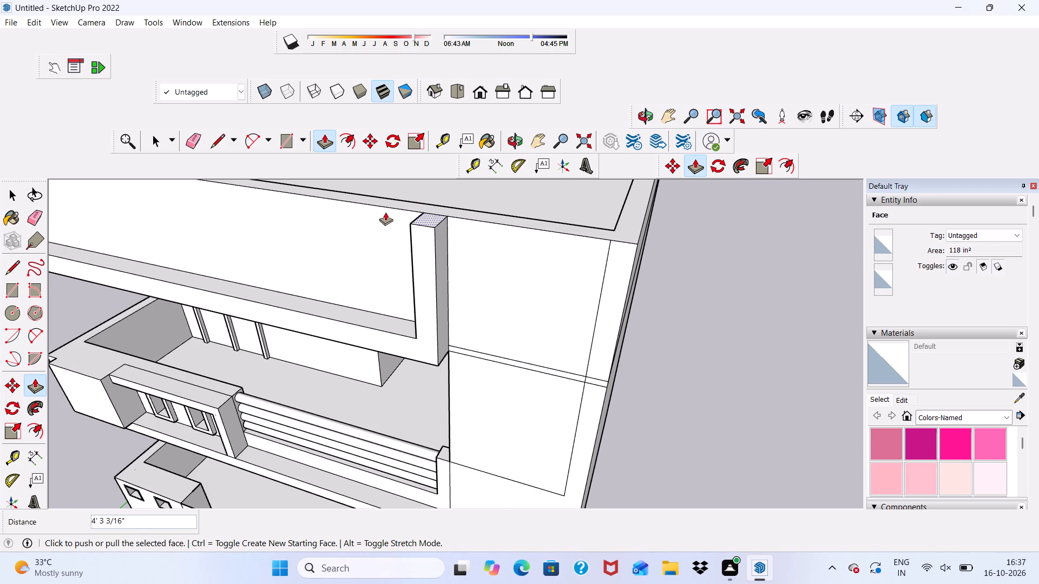
scroll(385, 212, down, 5)
middle_drag(405, 222, 489, 210)
scroll(489, 210, up, 1)
scroll(484, 209, down, 5)
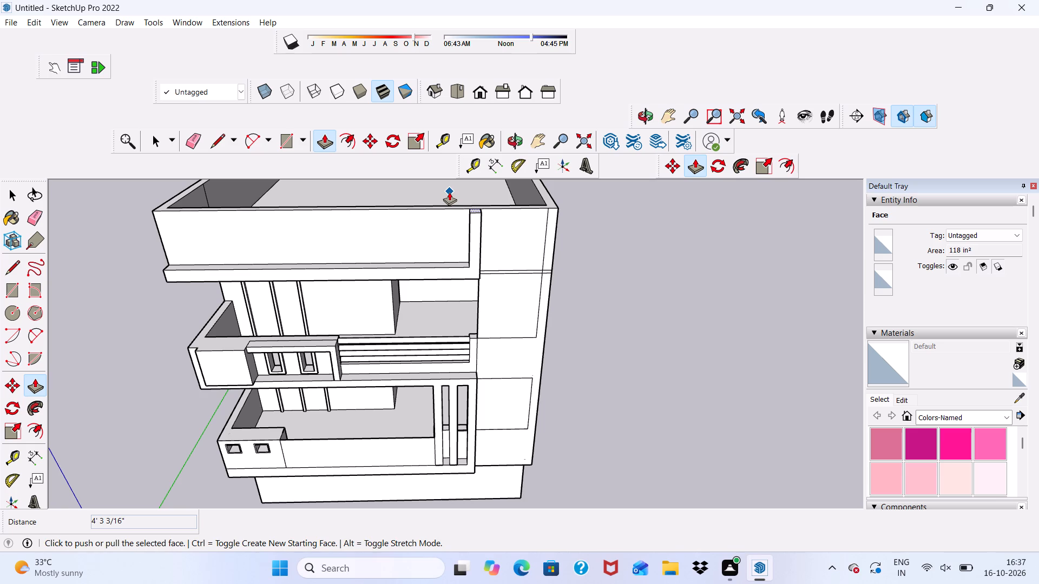
key(space)
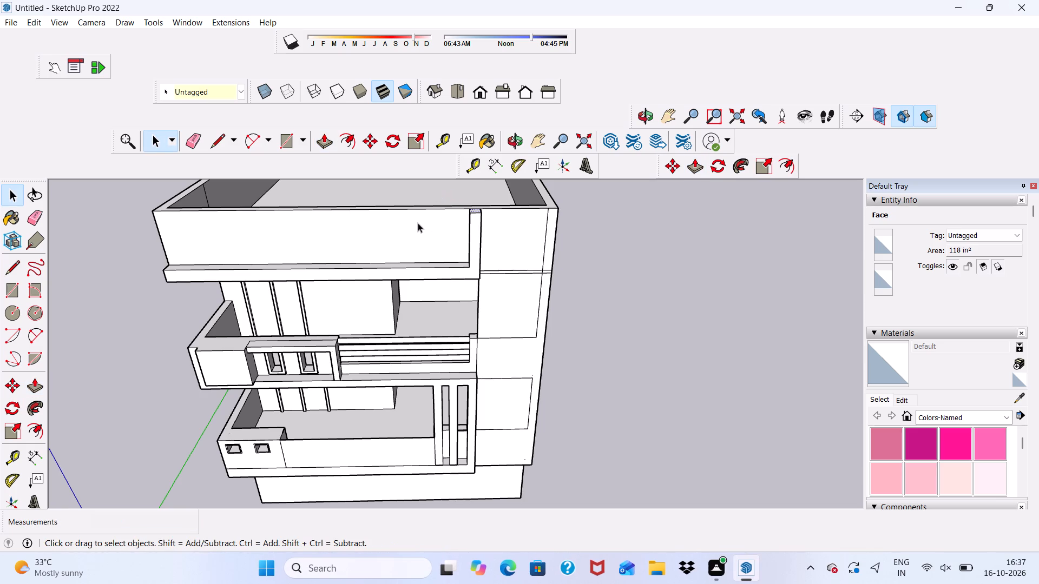
Draw a rectangle about 6' 7 3/4" by 4' 3 3/16" on the parapet's front face, from the post's top corner down to the band.
scroll(436, 267, up, 3)
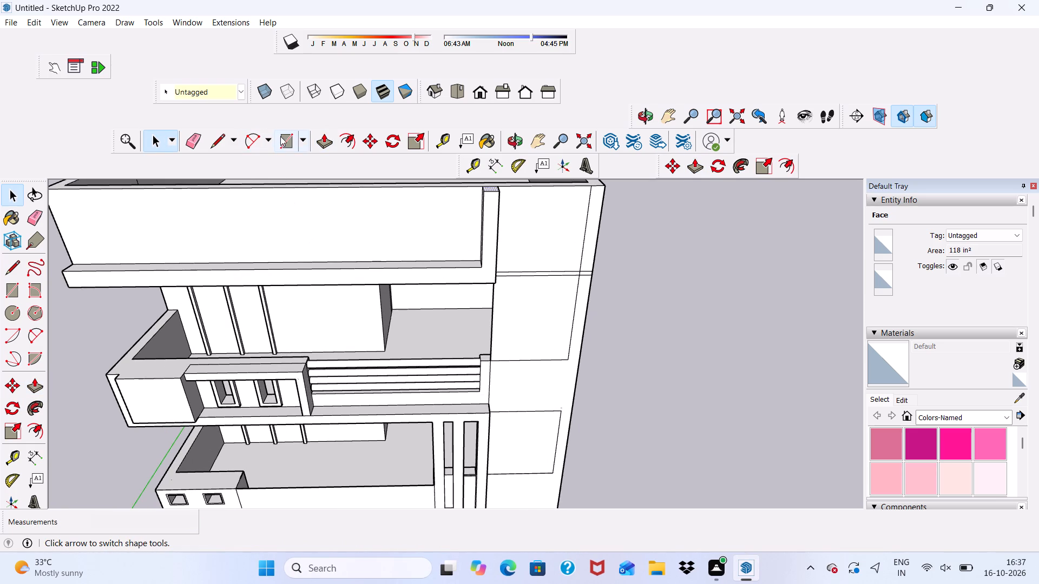
click(282, 135)
scroll(343, 240, down, 6)
middle_drag(380, 241, 407, 187)
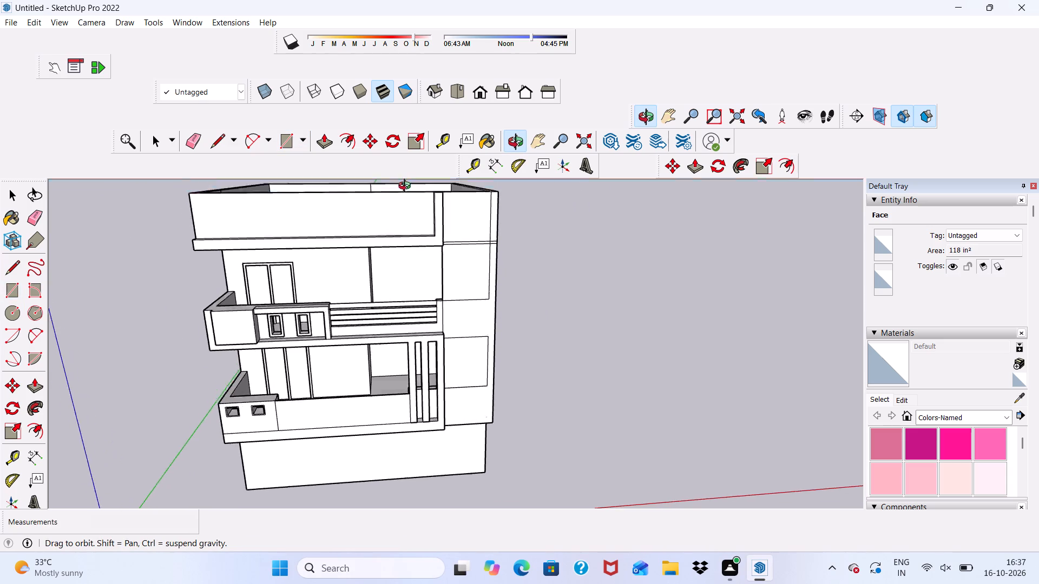
middle_drag(407, 187, 419, 184)
scroll(446, 187, up, 9)
scroll(366, 271, down, 12)
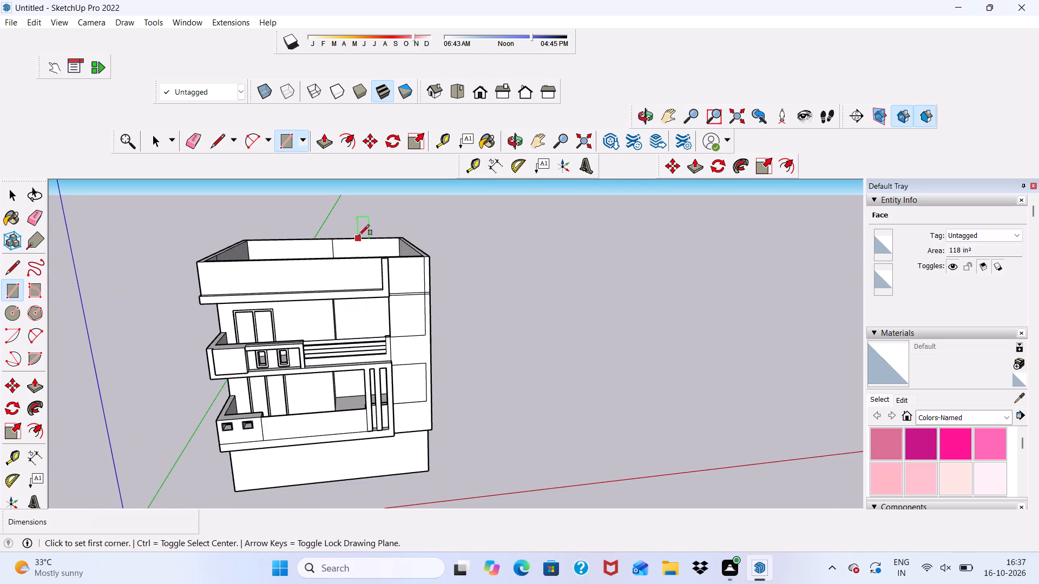
middle_drag(360, 221, 365, 200)
scroll(360, 257, up, 19)
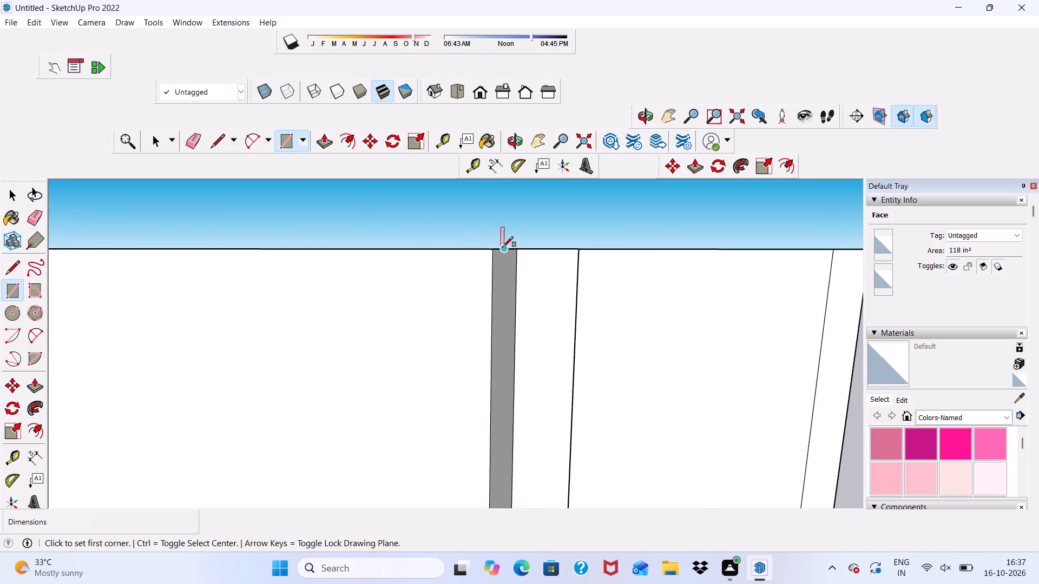
scroll(503, 247, up, 1)
click(490, 250)
scroll(219, 296, down, 11)
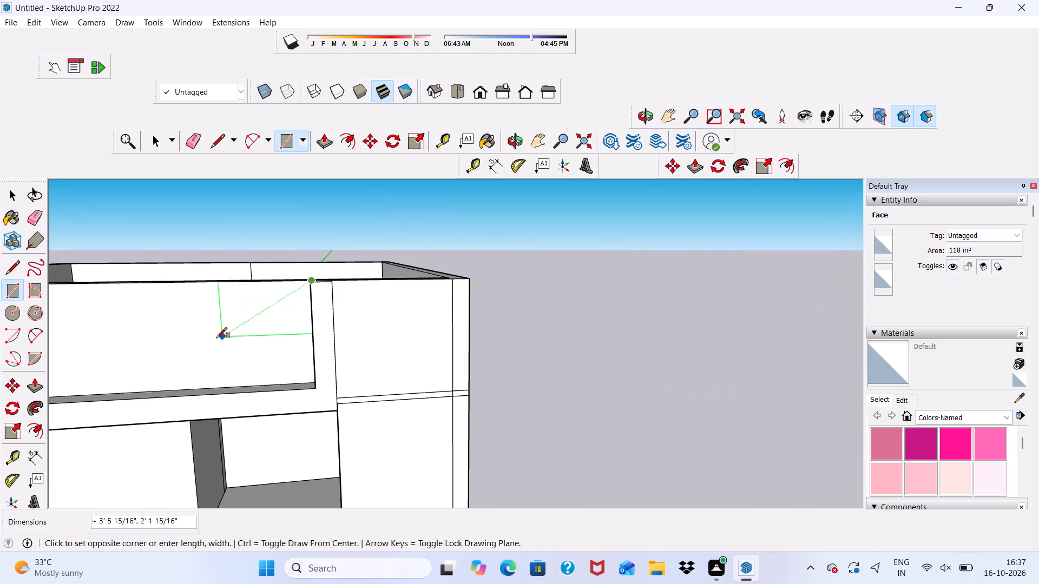
scroll(159, 399, up, 2)
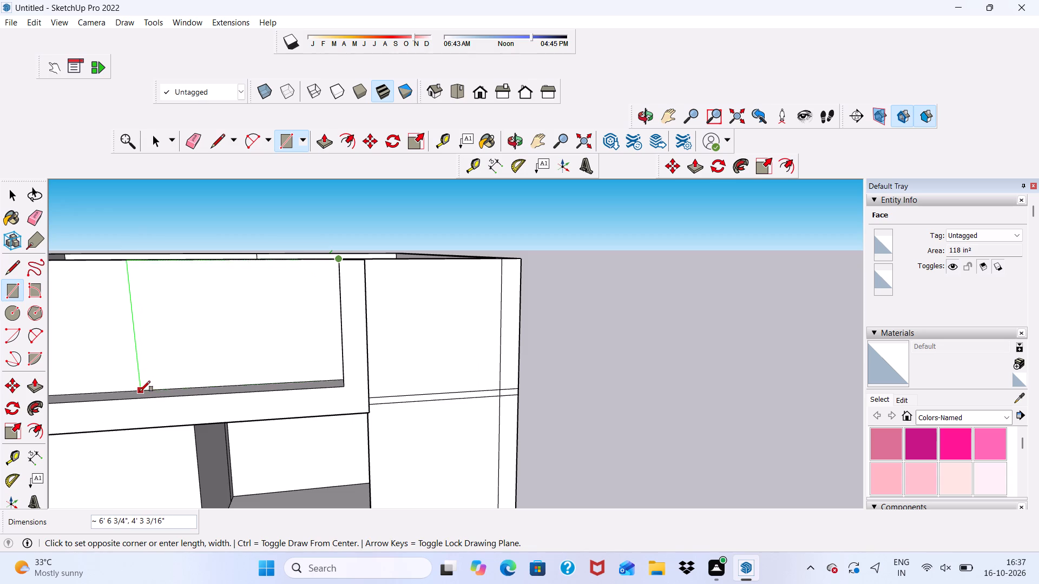
click(138, 393)
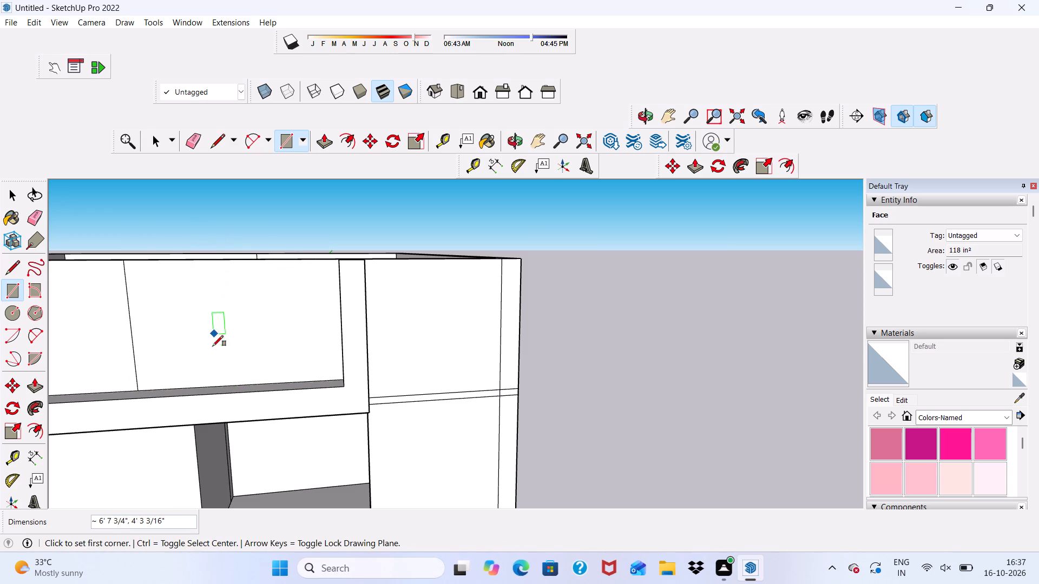
Pull the rectangle beside the post outward 1' and another 6" with Push/Pull to form a projecting box.
scroll(213, 346, down, 5)
middle_drag(261, 355, 179, 339)
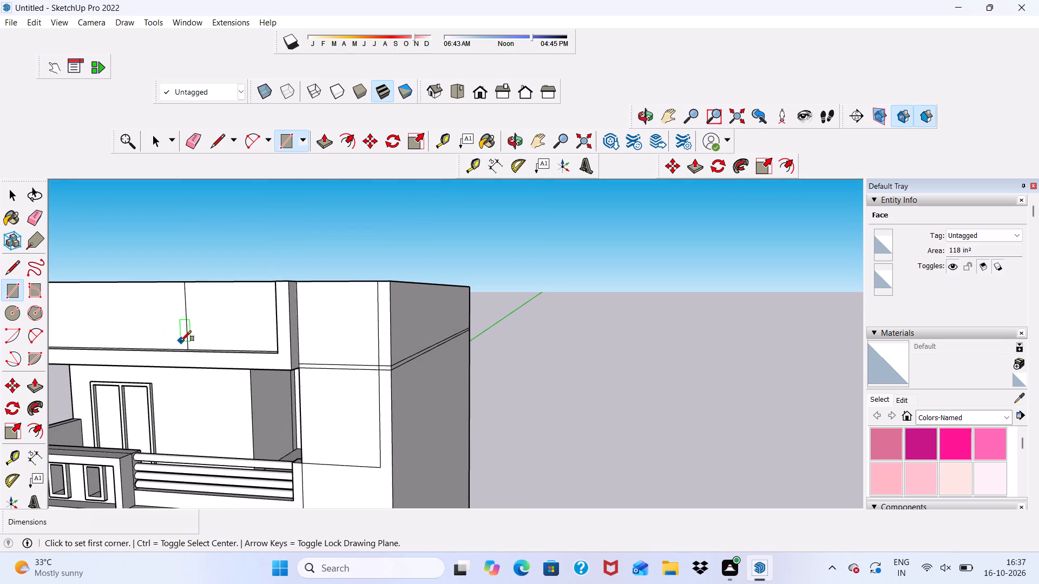
key(space)
click(231, 318)
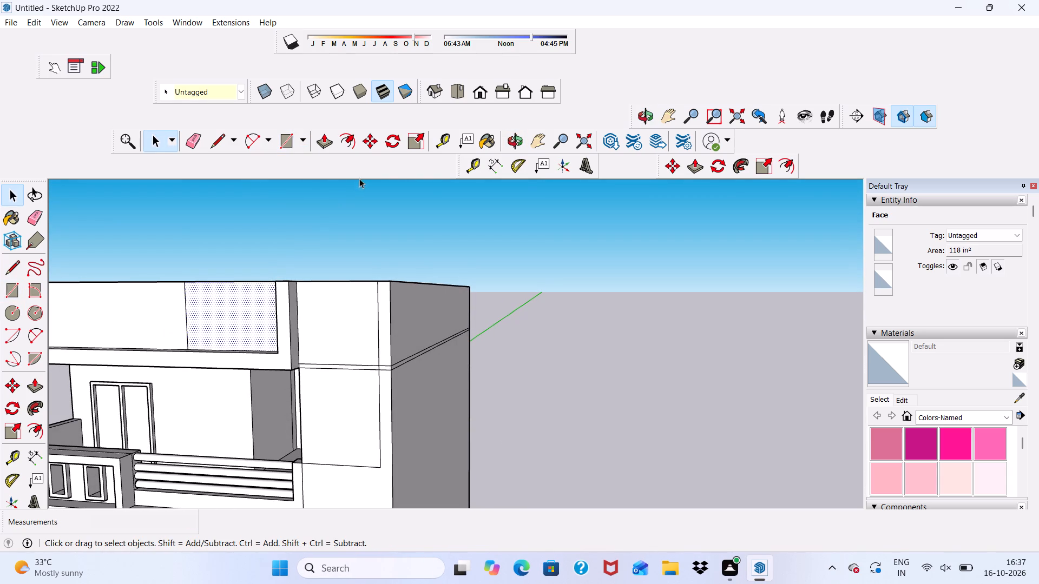
click(324, 138)
click(225, 307)
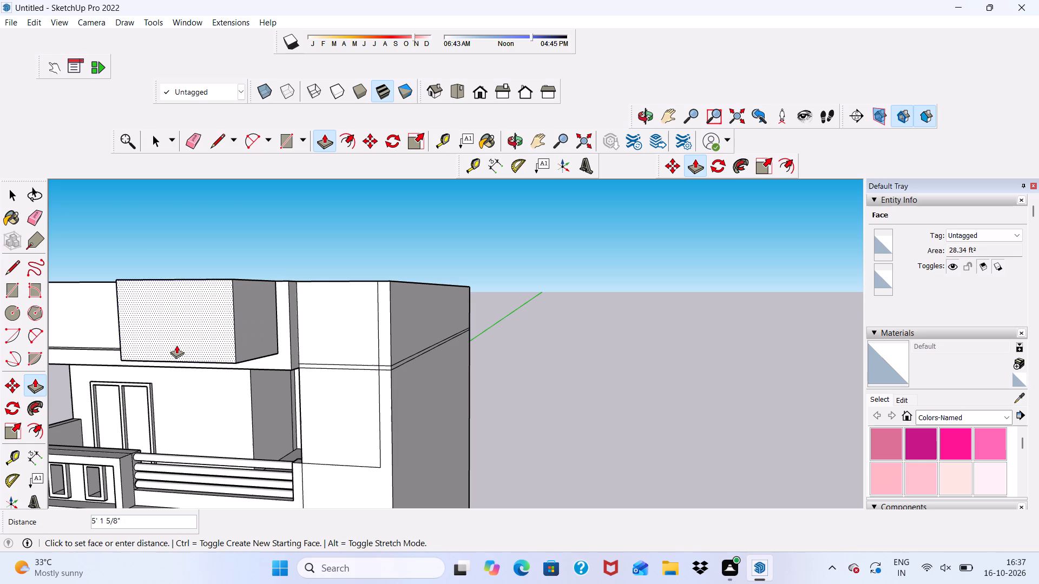
key(1)
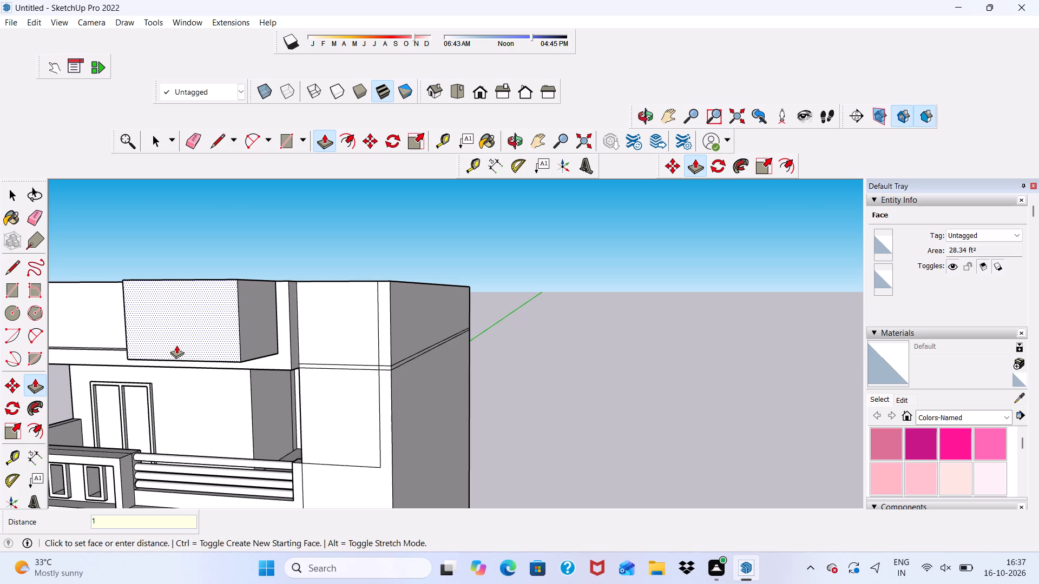
key(apostrophe)
key(Return)
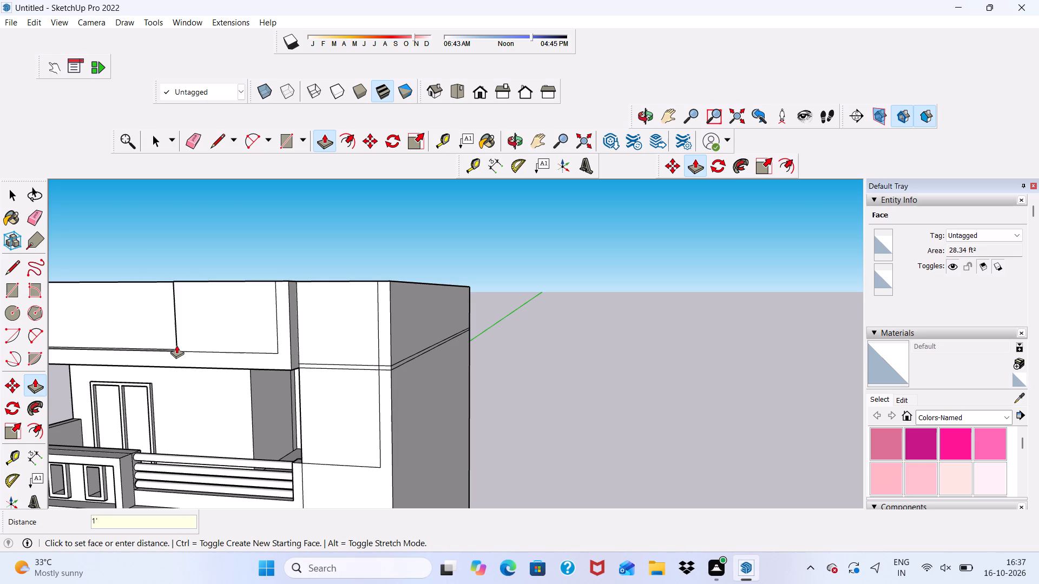
click(229, 336)
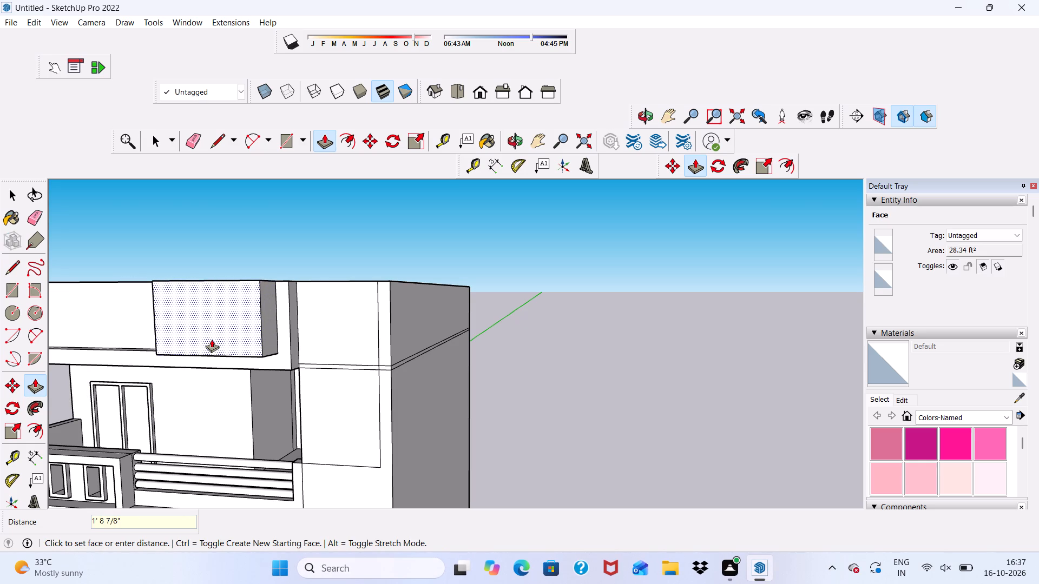
text(6")
key(Return)
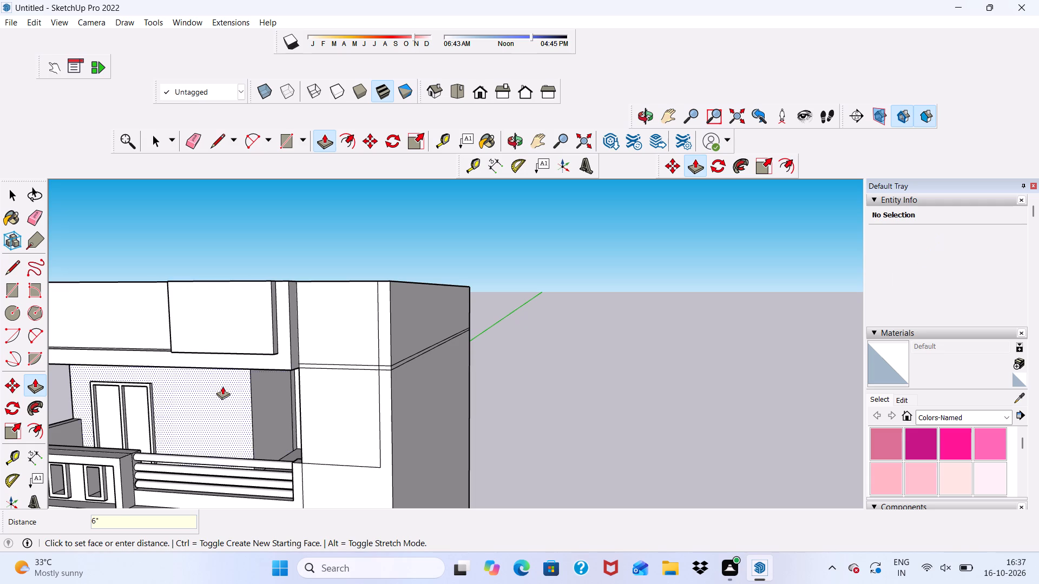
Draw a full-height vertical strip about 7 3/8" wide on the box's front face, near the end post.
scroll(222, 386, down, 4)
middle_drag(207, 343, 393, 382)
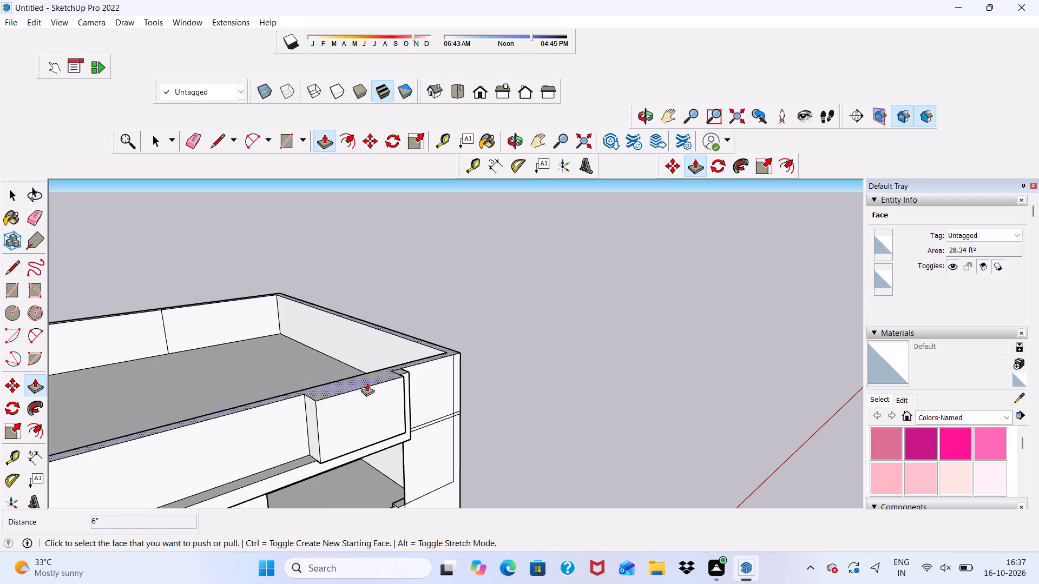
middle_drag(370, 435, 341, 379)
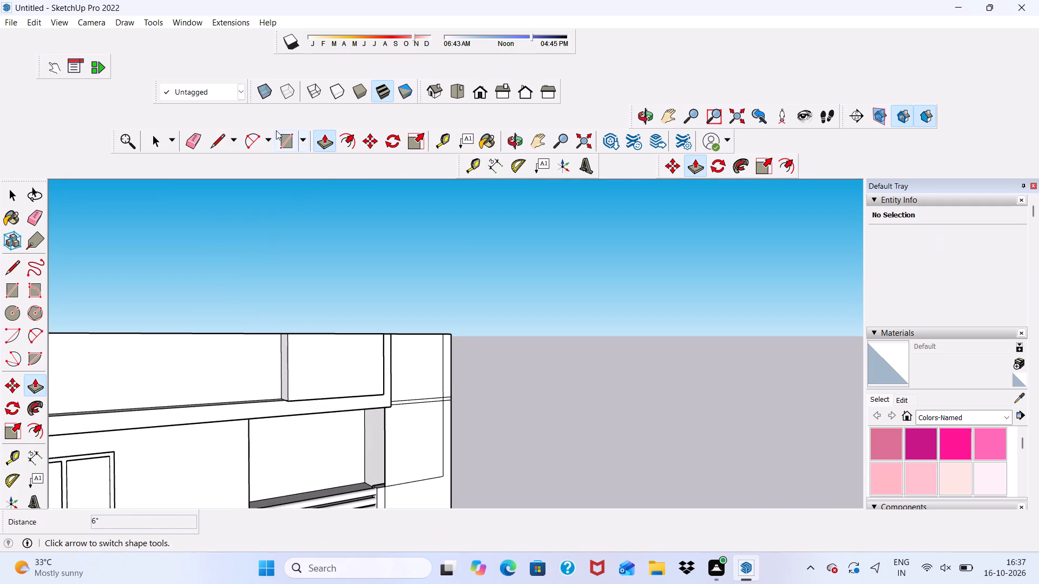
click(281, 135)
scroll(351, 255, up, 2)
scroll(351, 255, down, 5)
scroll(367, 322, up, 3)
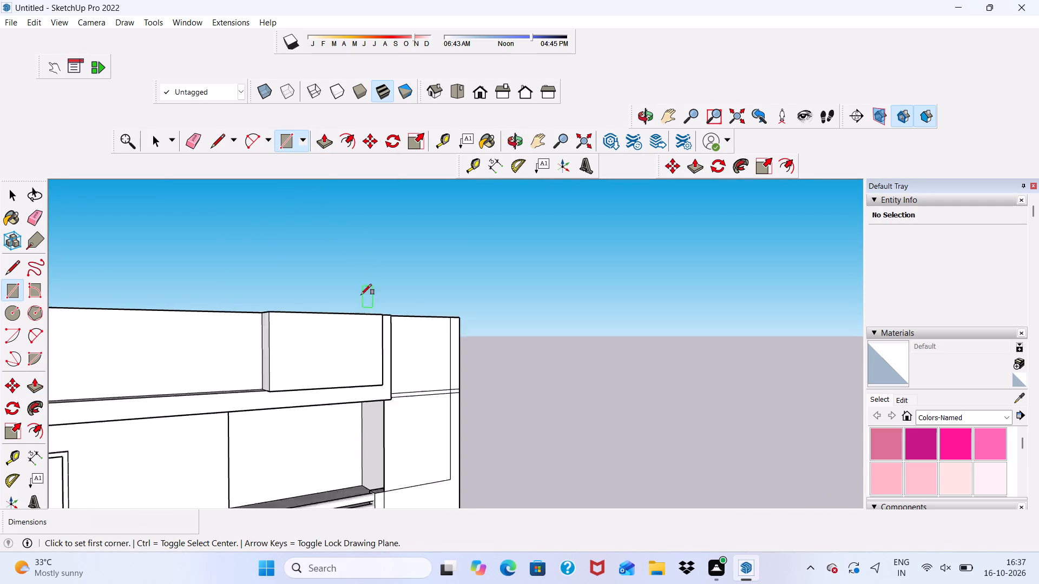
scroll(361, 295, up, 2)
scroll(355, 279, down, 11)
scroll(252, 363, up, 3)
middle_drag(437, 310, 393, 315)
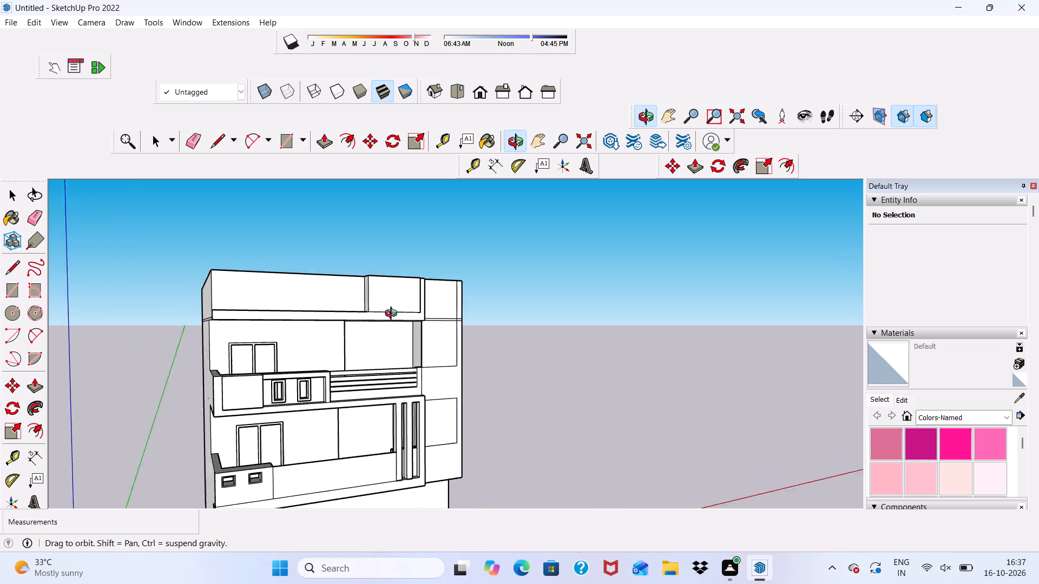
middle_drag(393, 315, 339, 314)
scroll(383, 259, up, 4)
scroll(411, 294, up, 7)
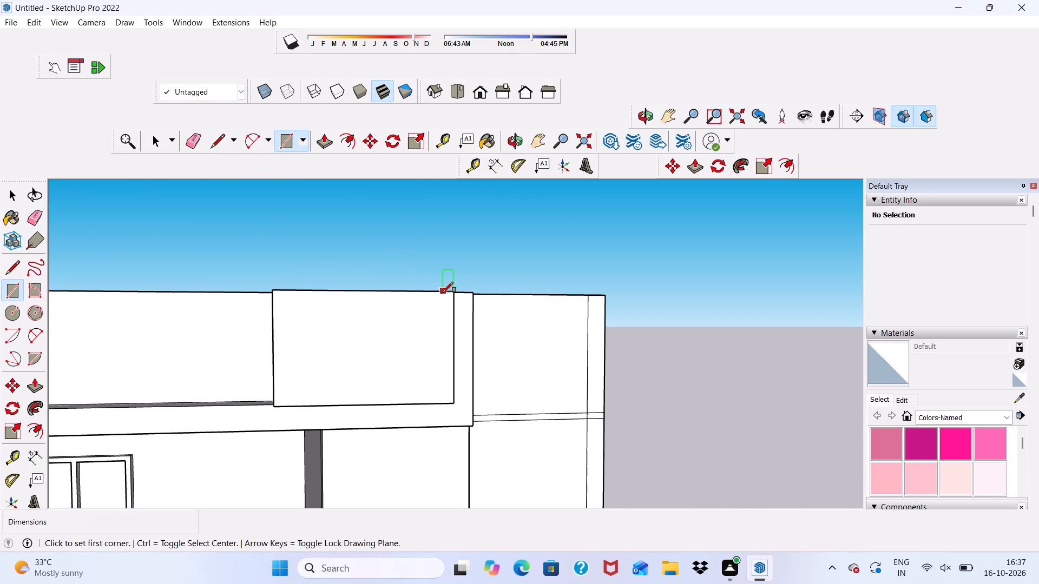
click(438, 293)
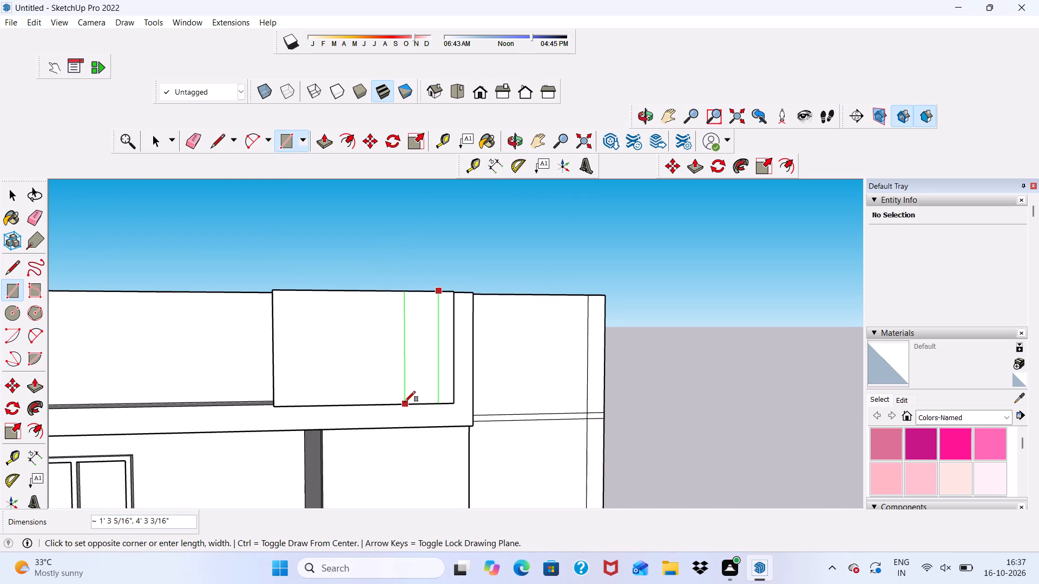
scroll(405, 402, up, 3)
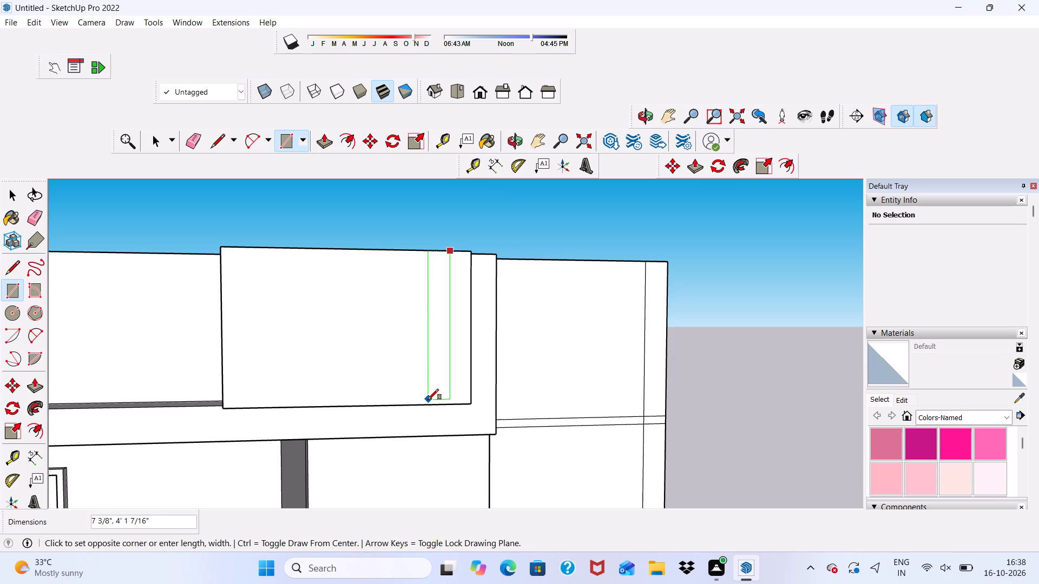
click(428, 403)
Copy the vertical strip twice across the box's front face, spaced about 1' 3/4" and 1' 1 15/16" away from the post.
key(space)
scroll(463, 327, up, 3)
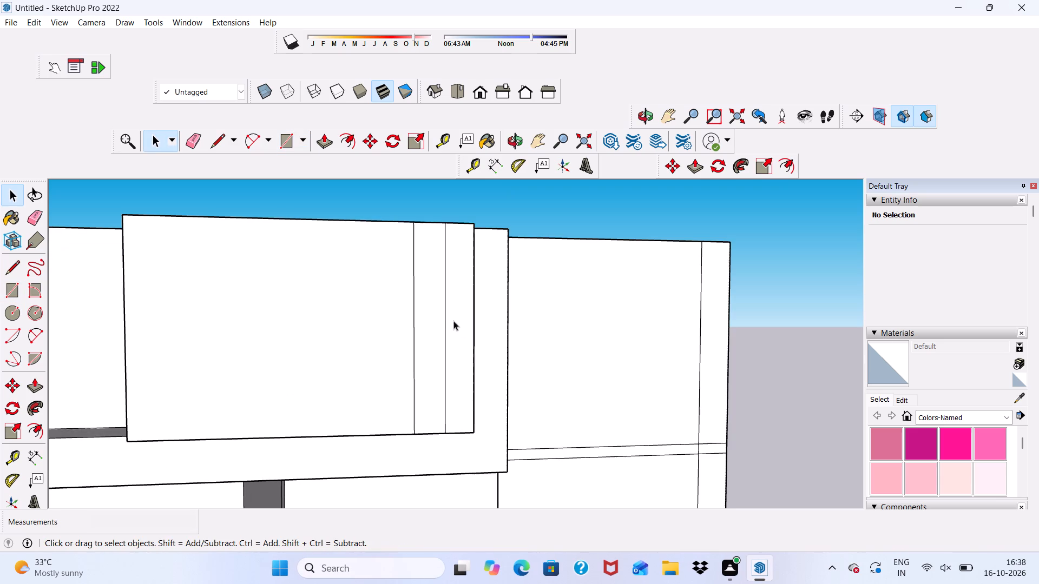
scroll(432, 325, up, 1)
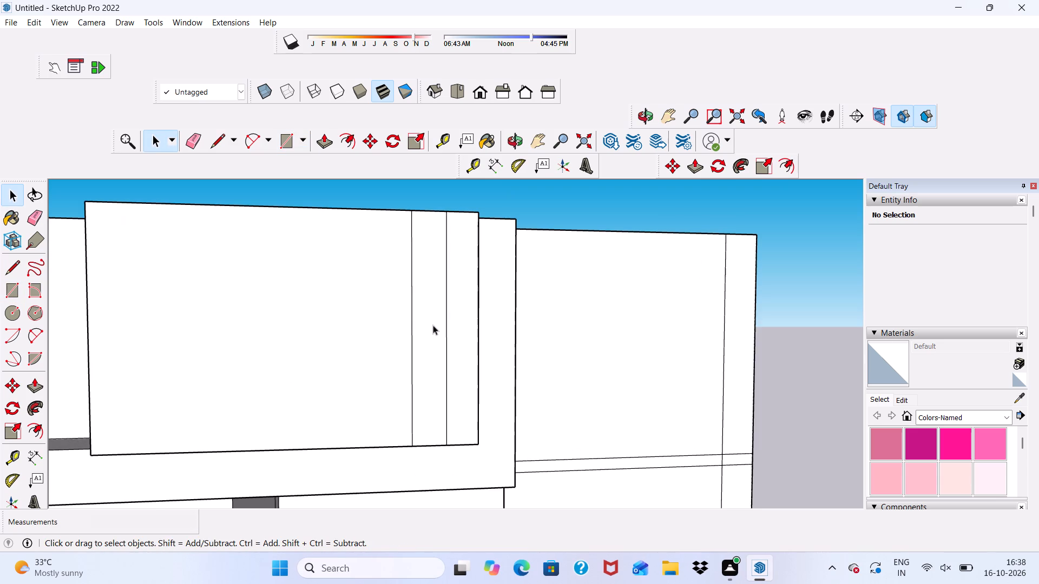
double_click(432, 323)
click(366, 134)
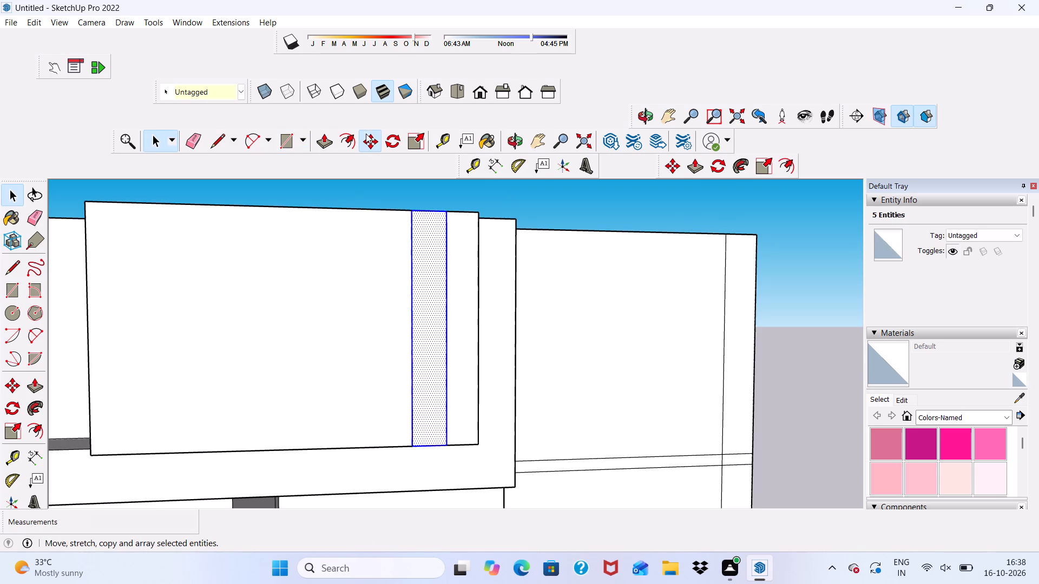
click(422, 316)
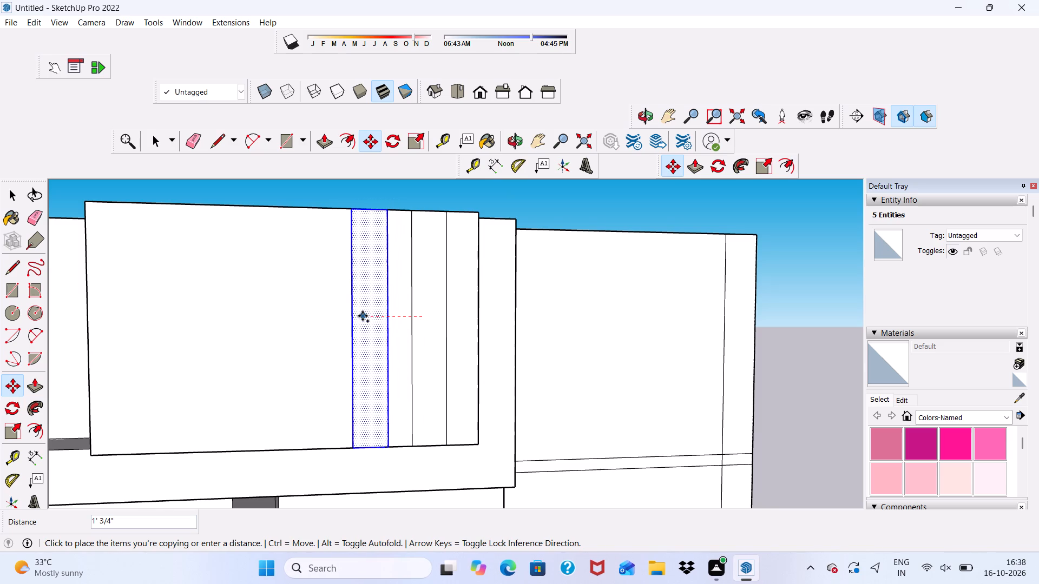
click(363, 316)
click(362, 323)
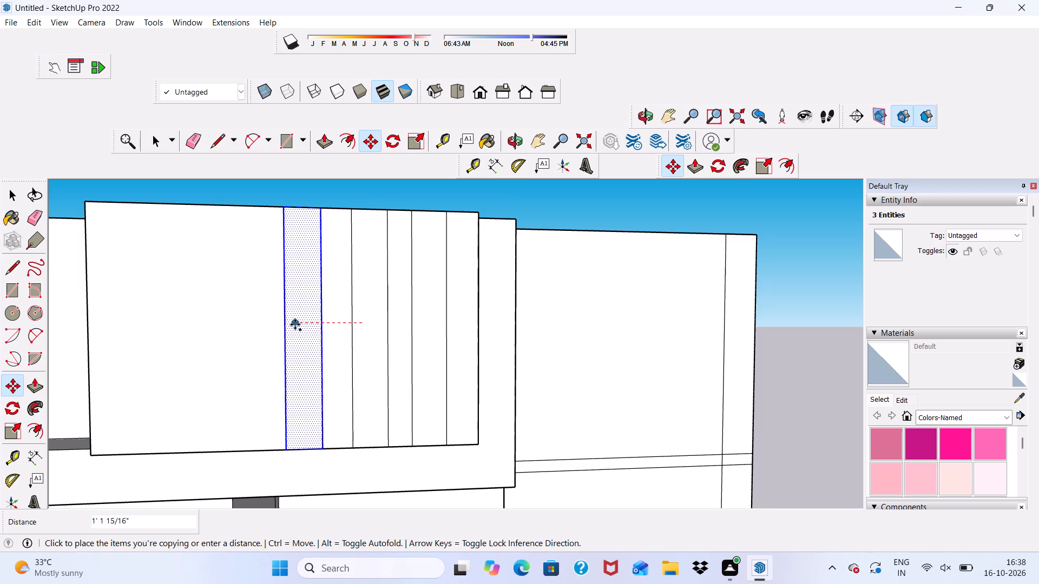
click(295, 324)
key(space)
Push the box's side face farthest from the post inward with Push/Pull to narrow the box, stopping short of the strips.
scroll(290, 301, down, 10)
middle_drag(420, 339, 560, 350)
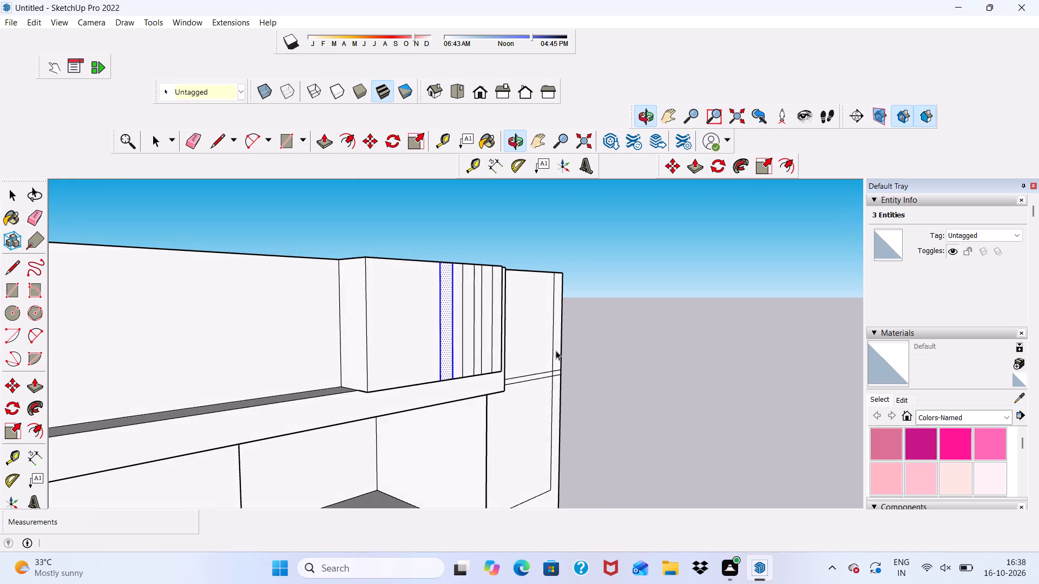
key(space)
scroll(344, 343, up, 4)
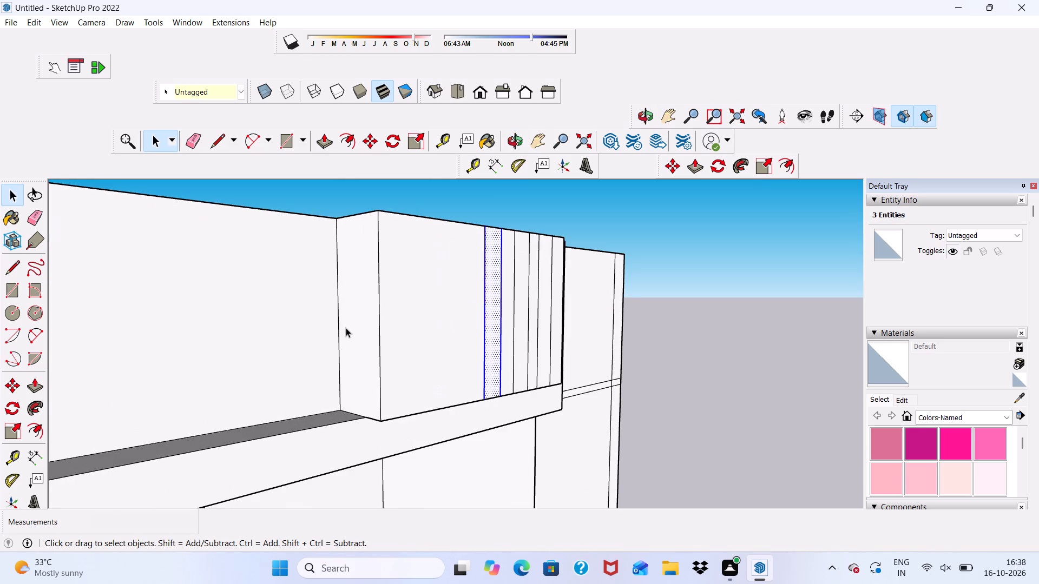
click(359, 322)
click(325, 141)
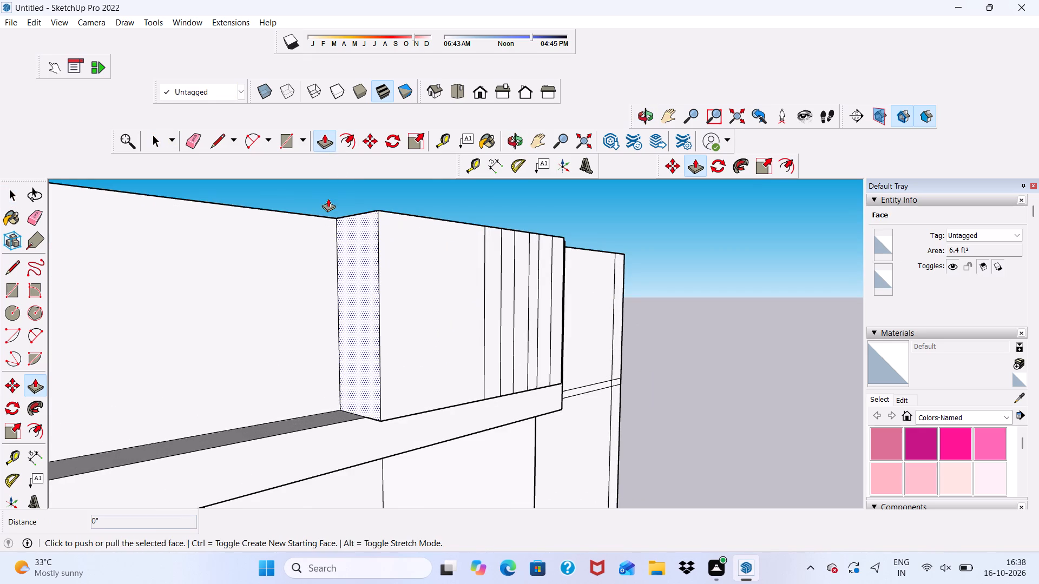
drag(357, 308, 411, 293)
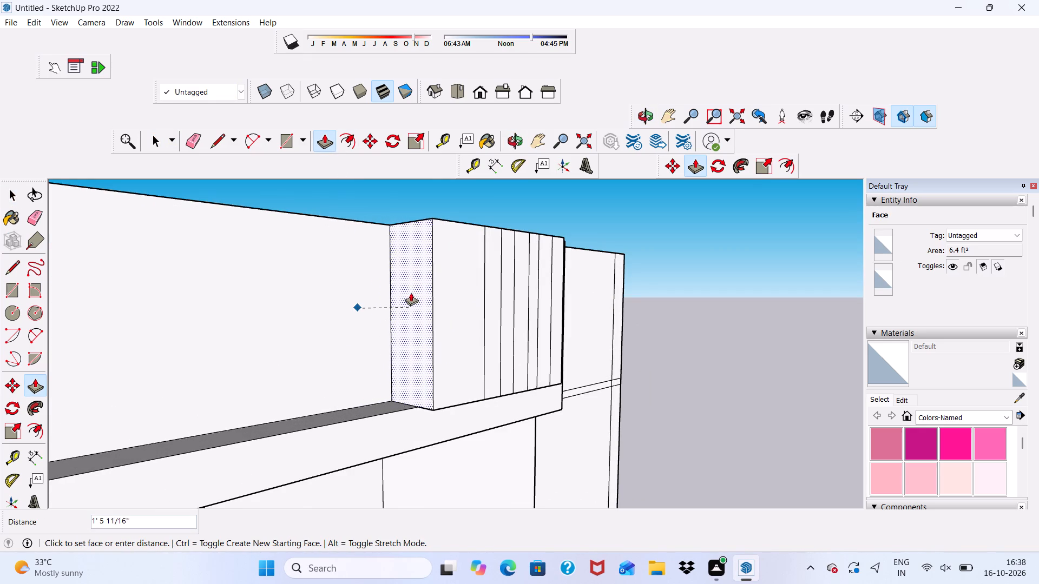
drag(411, 293, 442, 275)
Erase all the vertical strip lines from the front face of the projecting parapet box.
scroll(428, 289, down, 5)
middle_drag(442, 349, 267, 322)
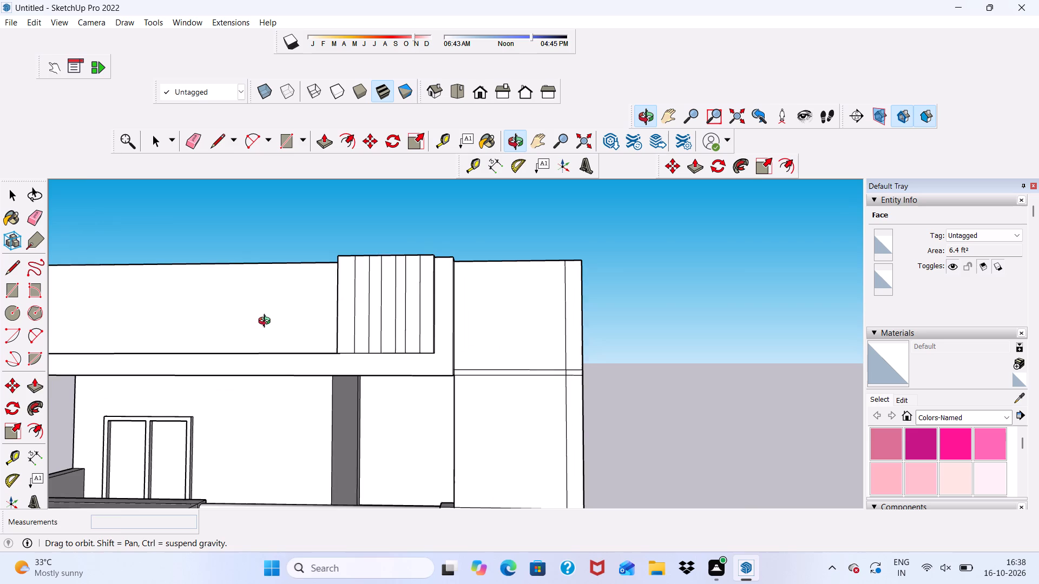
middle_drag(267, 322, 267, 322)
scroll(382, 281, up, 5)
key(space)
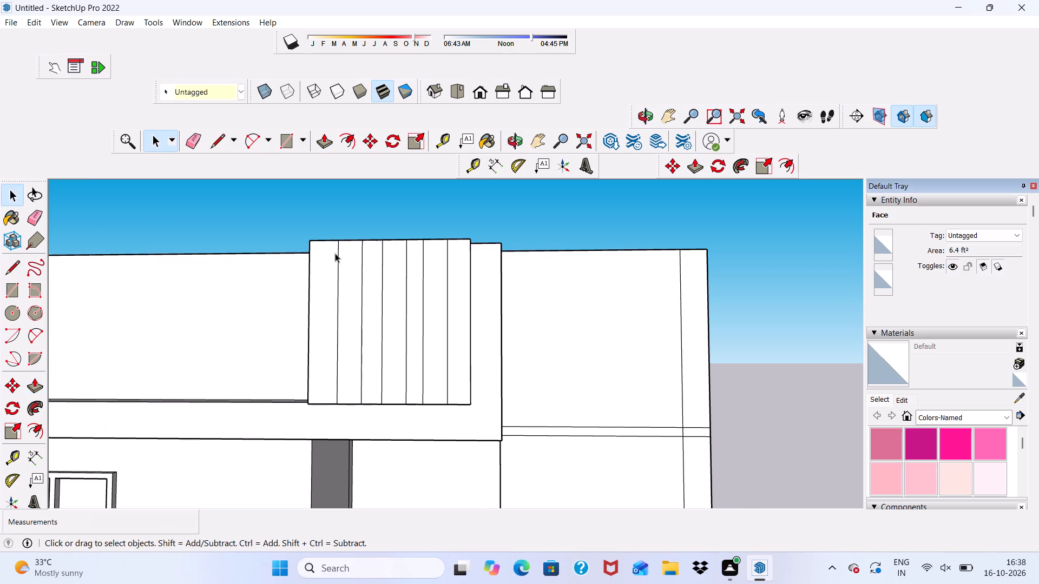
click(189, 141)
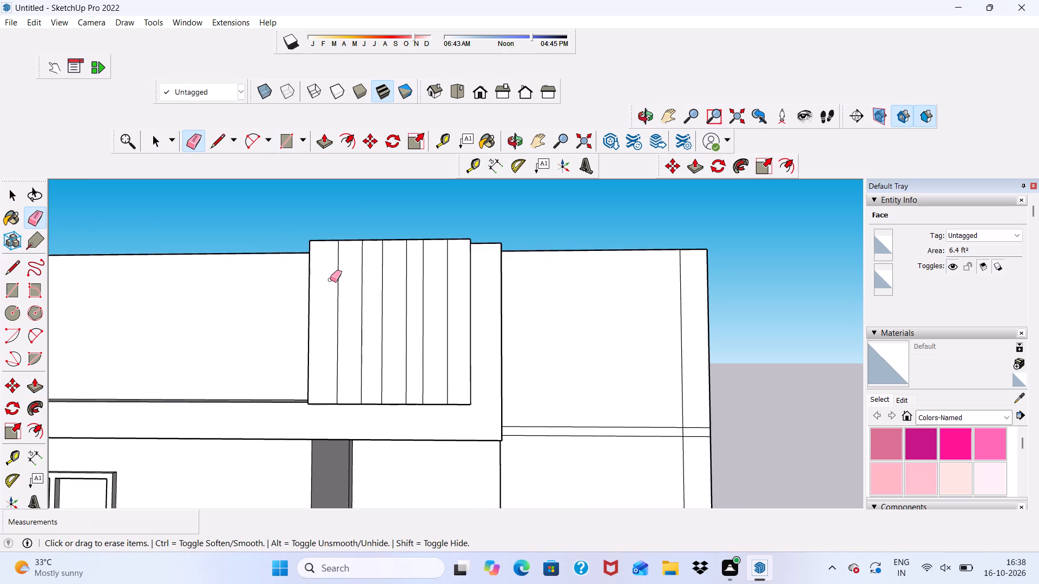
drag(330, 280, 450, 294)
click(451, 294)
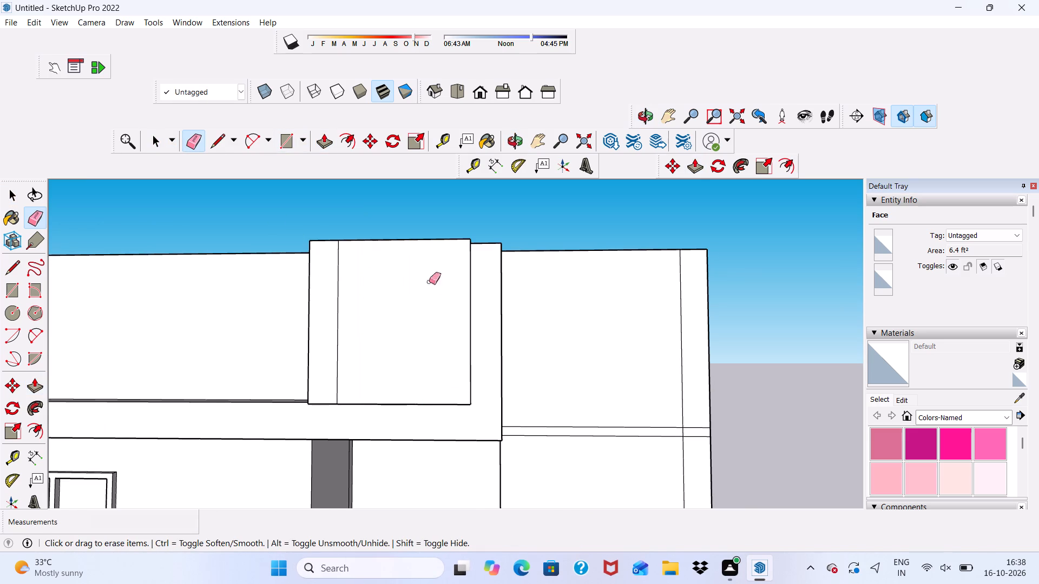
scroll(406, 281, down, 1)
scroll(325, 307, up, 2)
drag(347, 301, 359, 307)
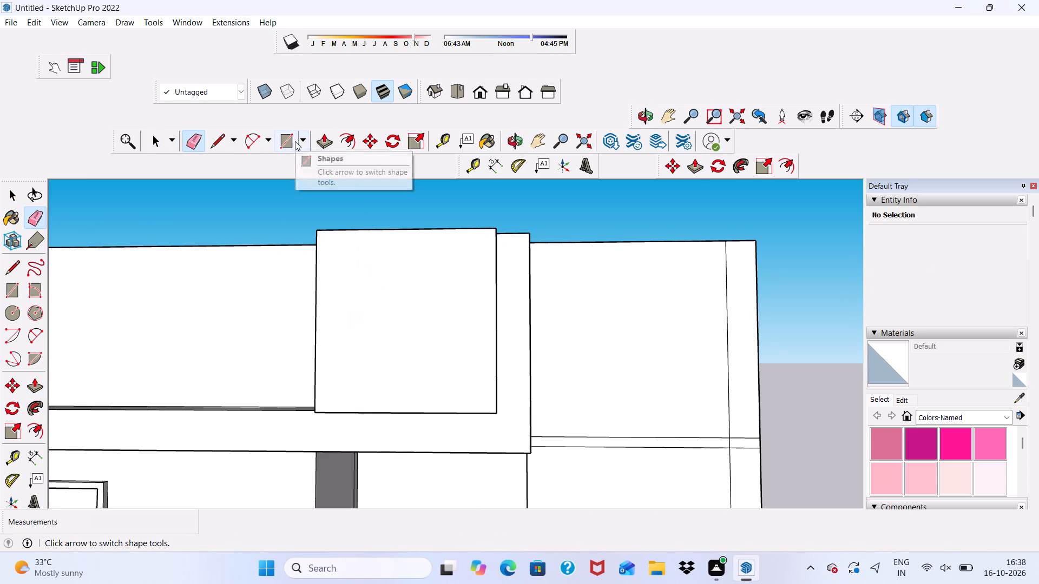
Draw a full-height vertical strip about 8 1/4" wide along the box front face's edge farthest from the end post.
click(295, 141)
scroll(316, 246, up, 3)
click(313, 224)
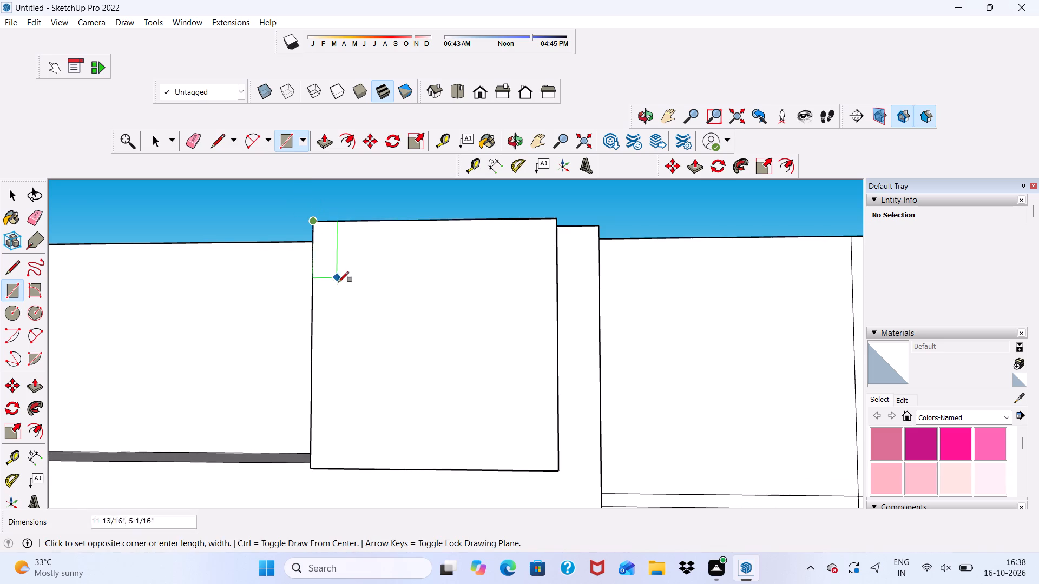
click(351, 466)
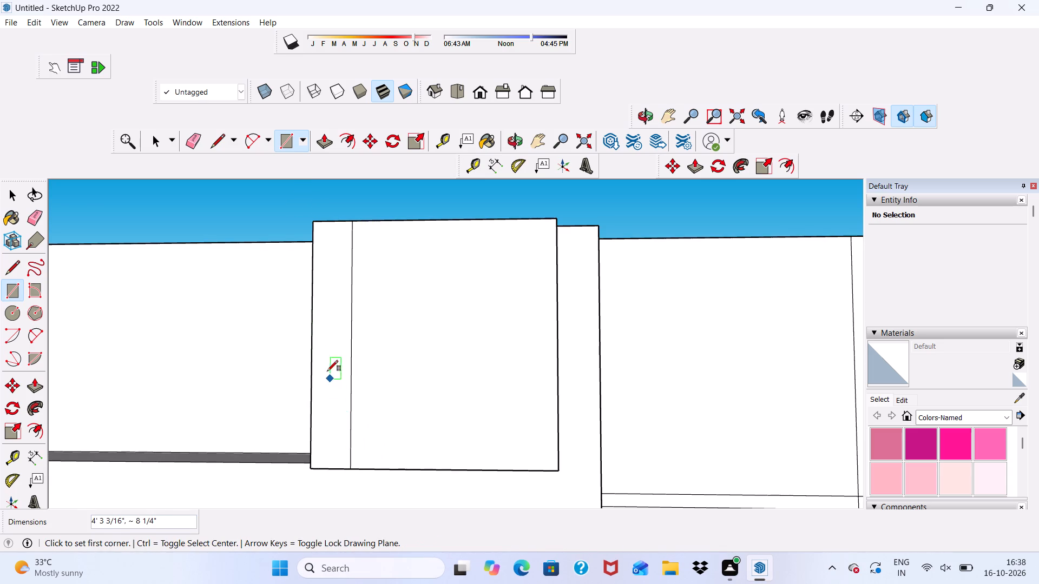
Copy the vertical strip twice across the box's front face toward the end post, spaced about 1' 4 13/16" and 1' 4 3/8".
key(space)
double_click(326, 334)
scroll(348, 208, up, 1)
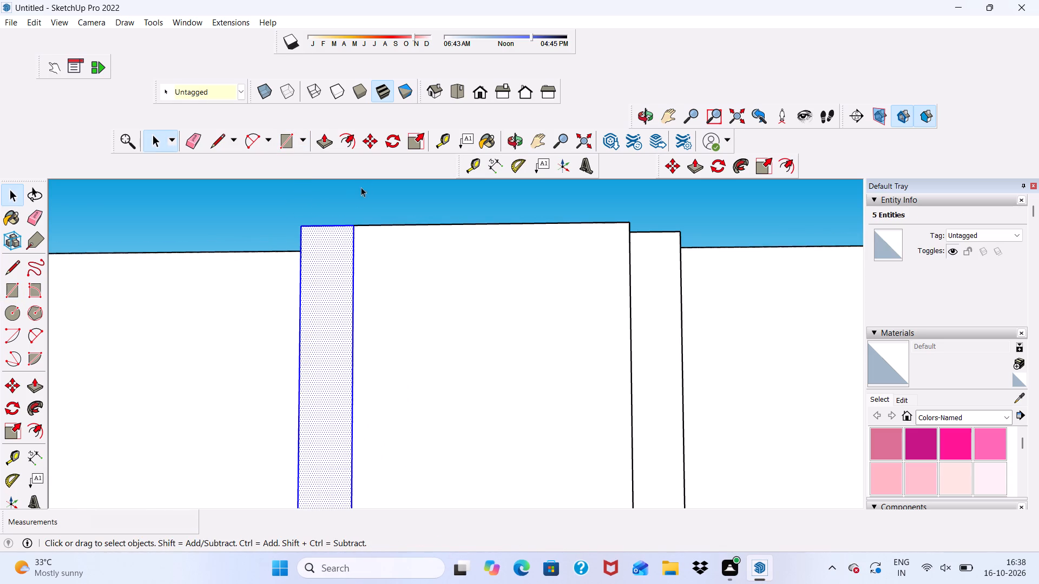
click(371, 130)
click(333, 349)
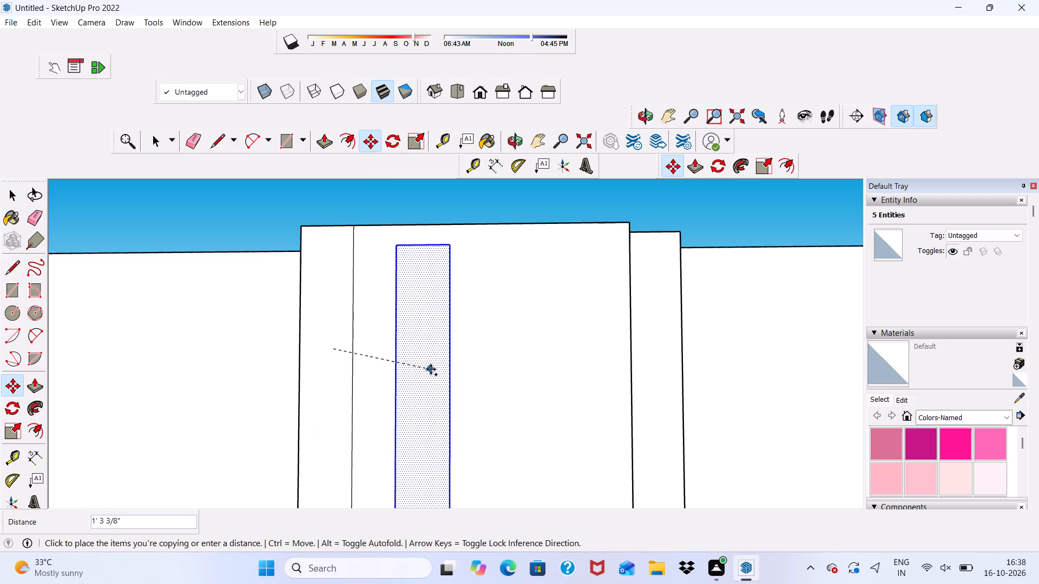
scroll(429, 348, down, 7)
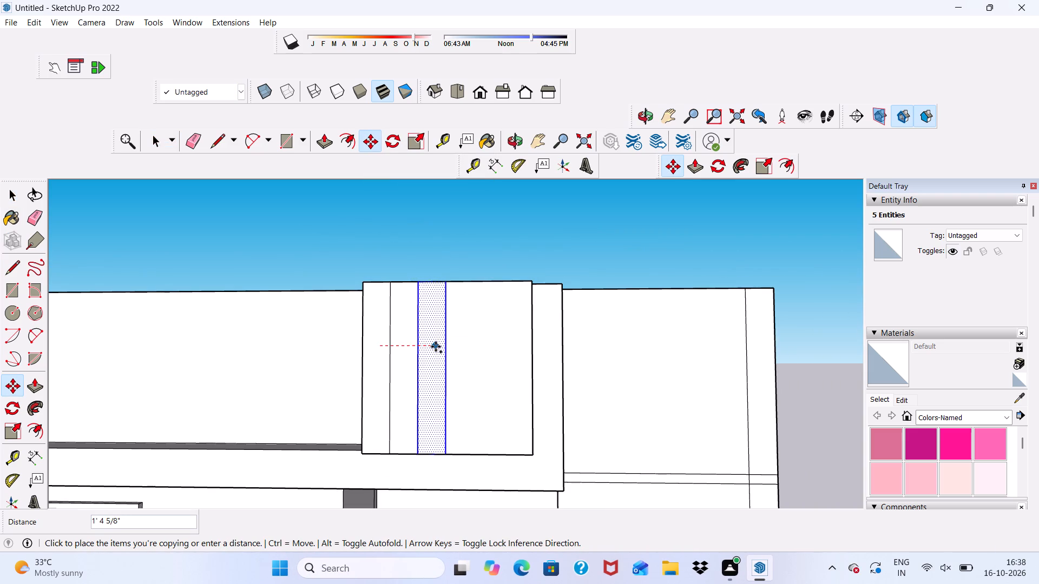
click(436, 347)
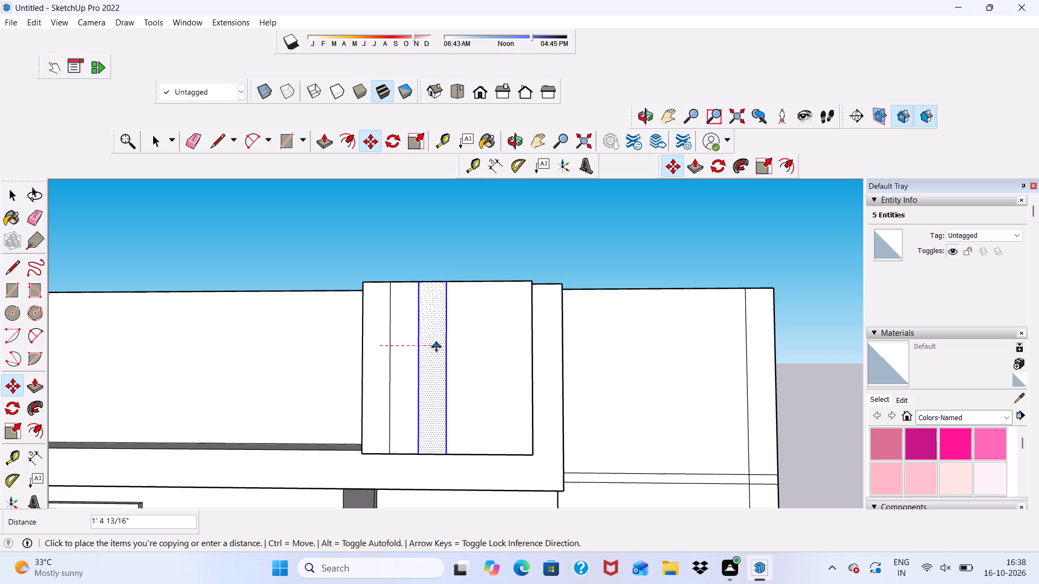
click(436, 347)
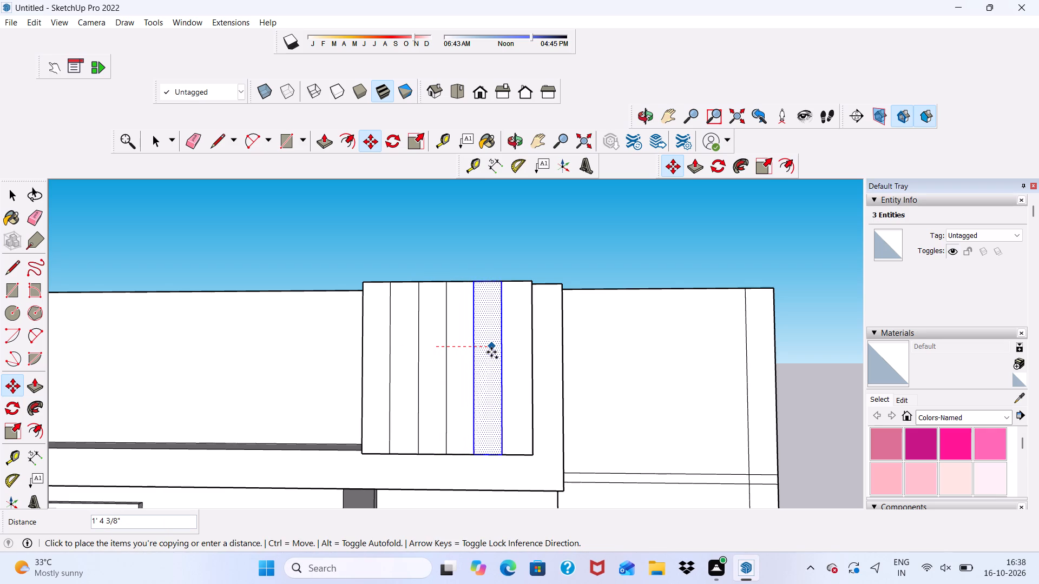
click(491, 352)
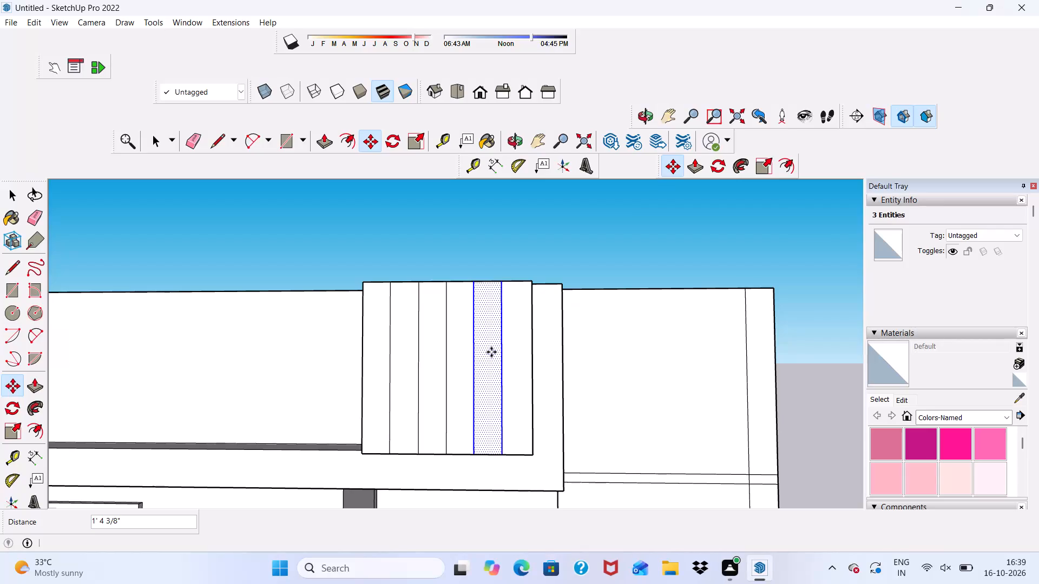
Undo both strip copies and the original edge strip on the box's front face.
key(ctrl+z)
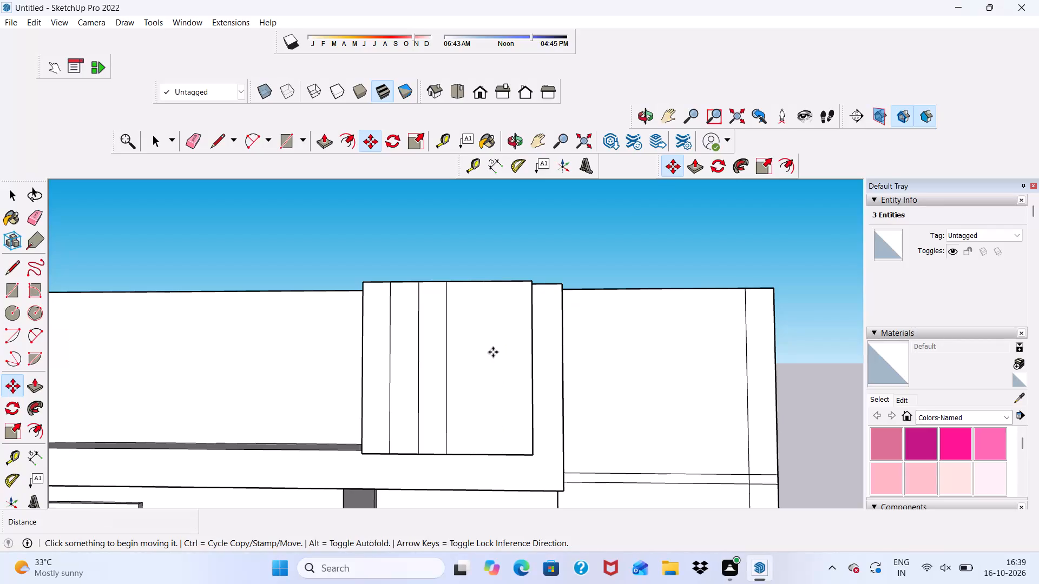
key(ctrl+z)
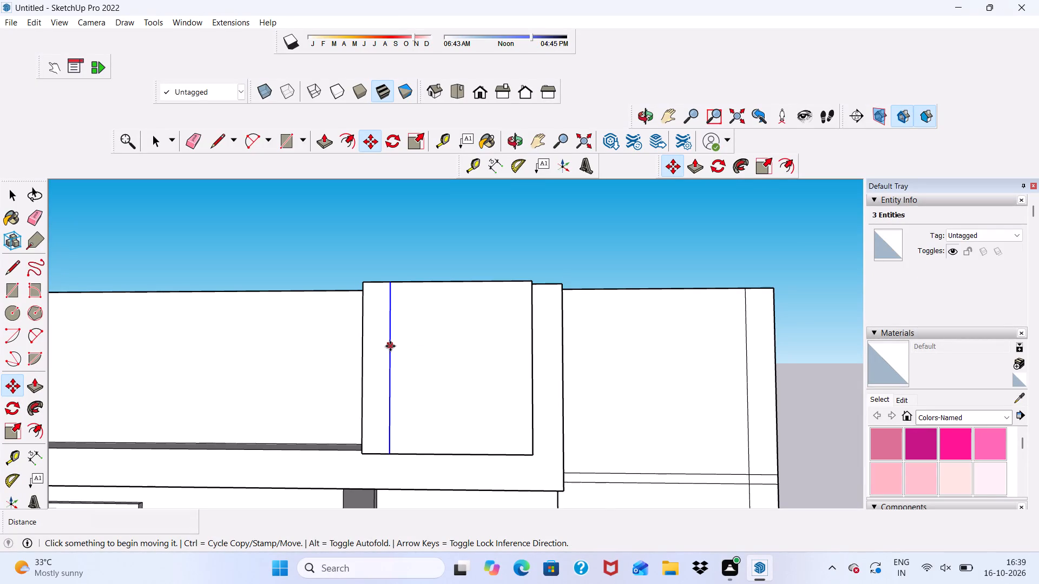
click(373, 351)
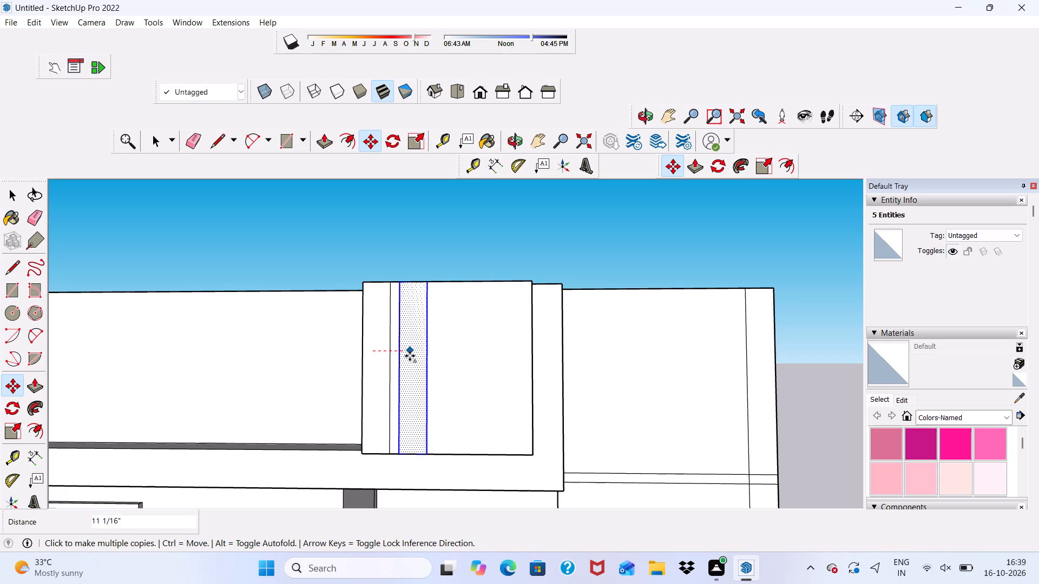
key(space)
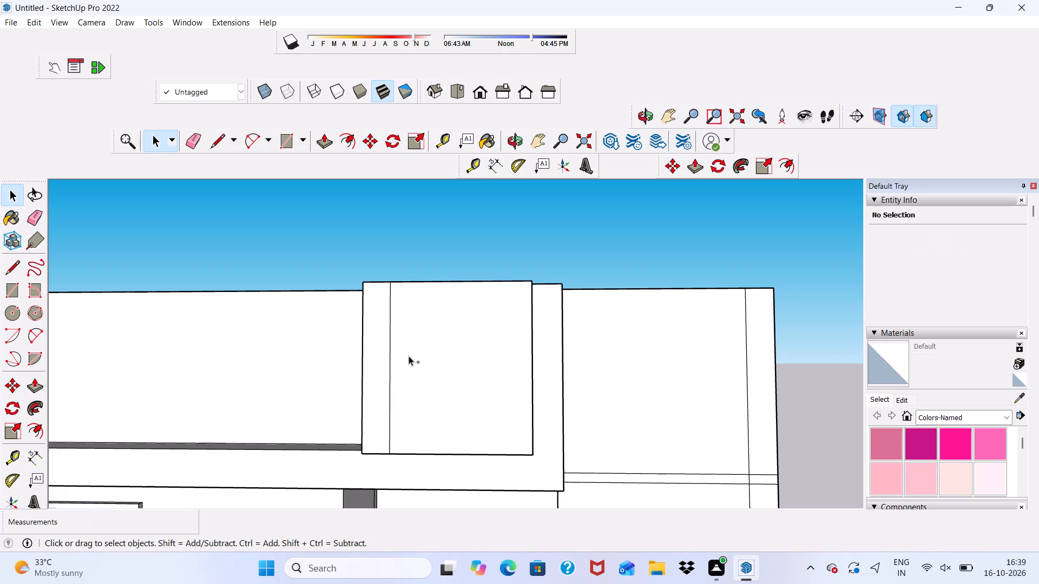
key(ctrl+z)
Draw a full-height vertical strip about 7 3/16" wide on the box's front face, slightly inset from the edge farthest from the post.
click(278, 140)
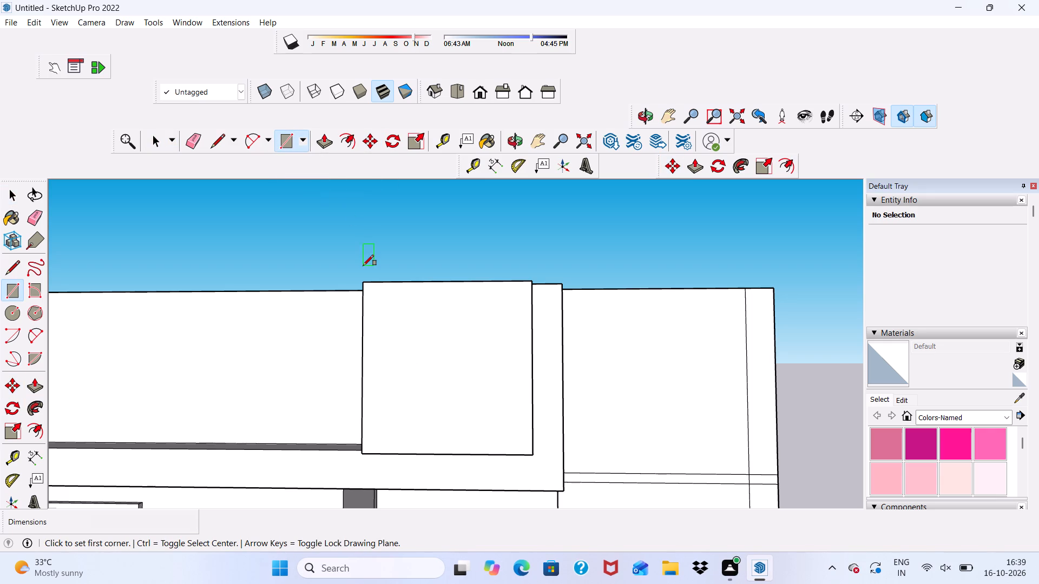
scroll(365, 266, up, 2)
click(376, 289)
scroll(376, 289, down, 4)
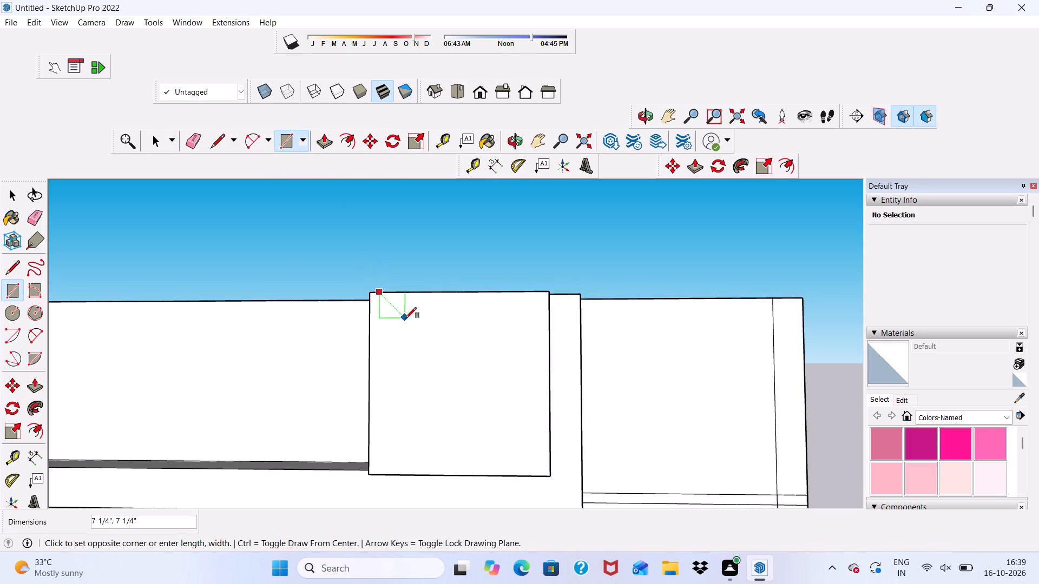
scroll(406, 318, down, 5)
scroll(396, 433, up, 9)
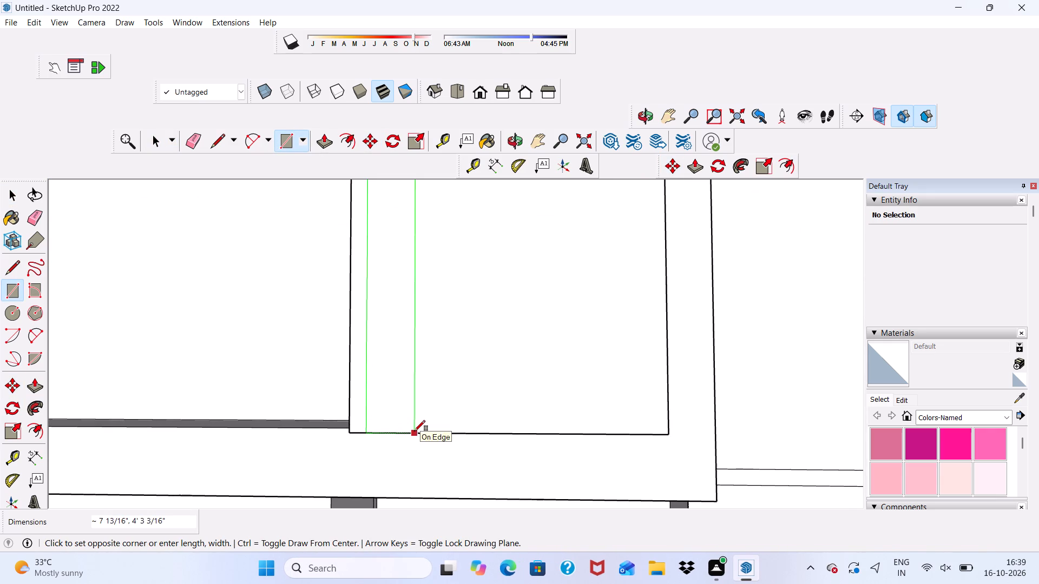
double_click(411, 434)
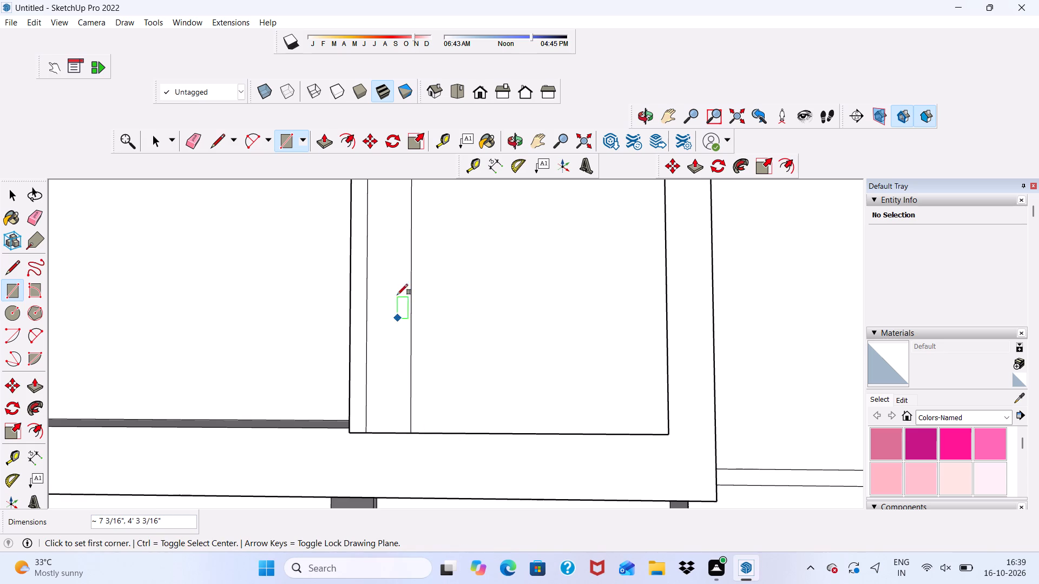
scroll(397, 292, down, 4)
scroll(350, 331, down, 3)
click(370, 335)
key(space)
Copy the inset strip twice across the box's front face toward the post, placing the second copy about 1' 8 11/16" from the first.
scroll(366, 279, up, 2)
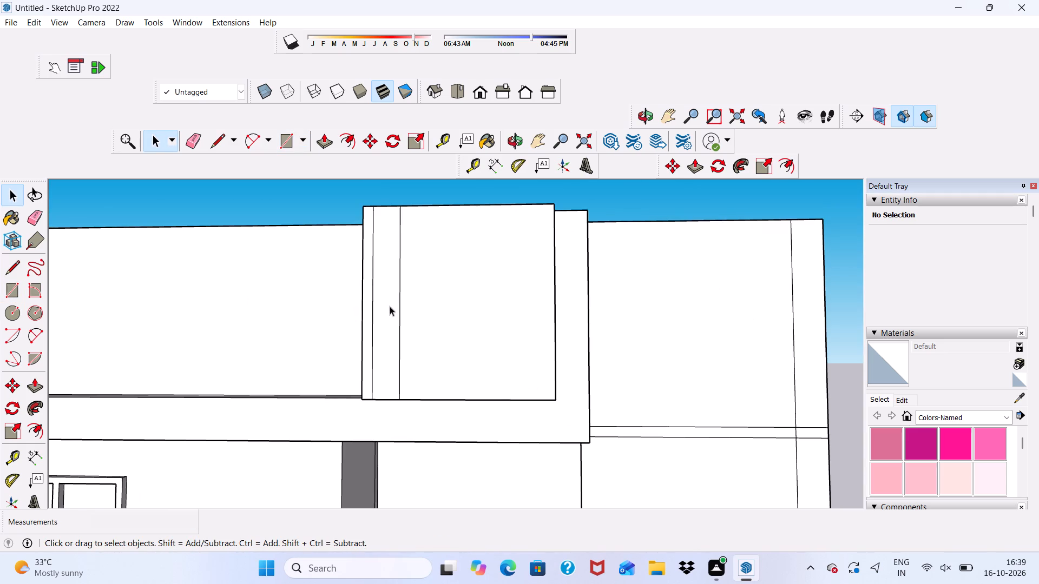
click(395, 319)
click(395, 319)
click(394, 320)
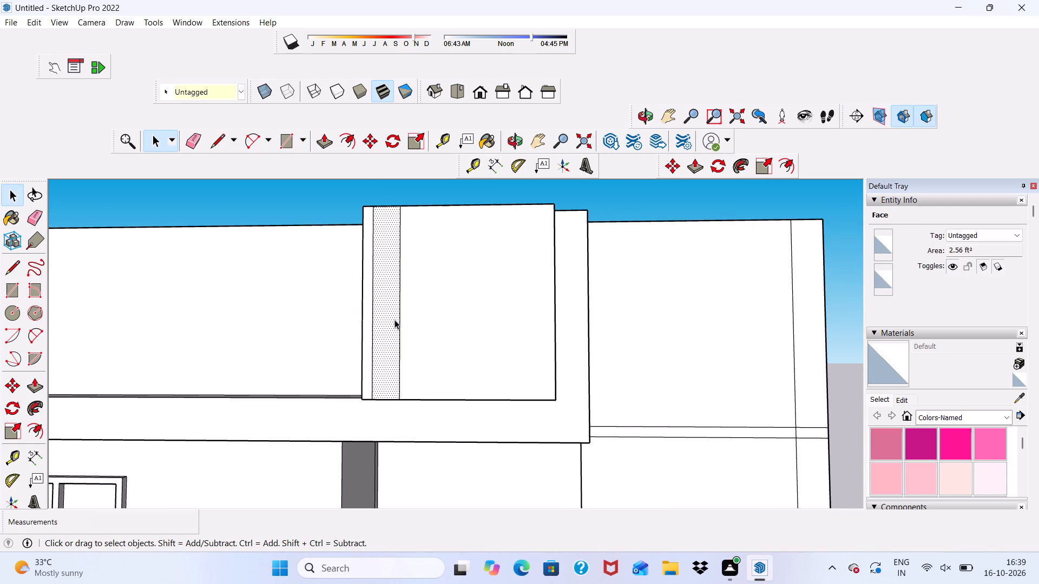
click(394, 320)
click(365, 136)
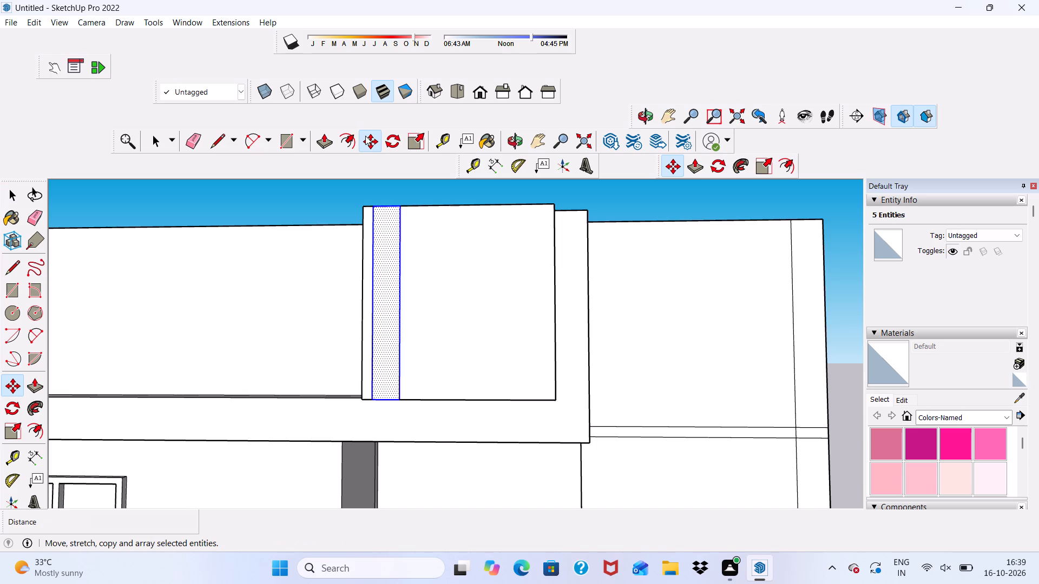
scroll(341, 236, down, 1)
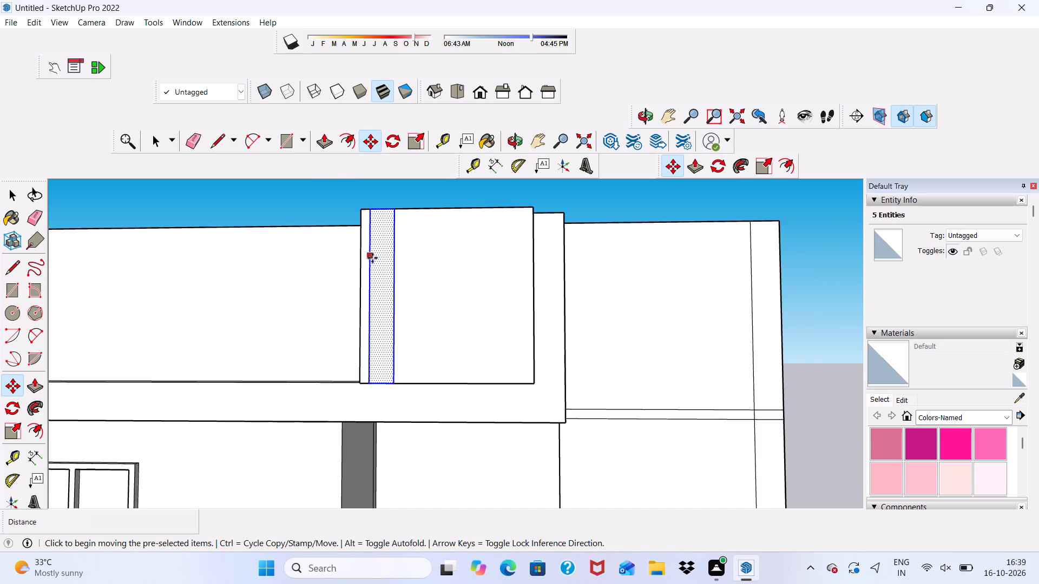
click(387, 284)
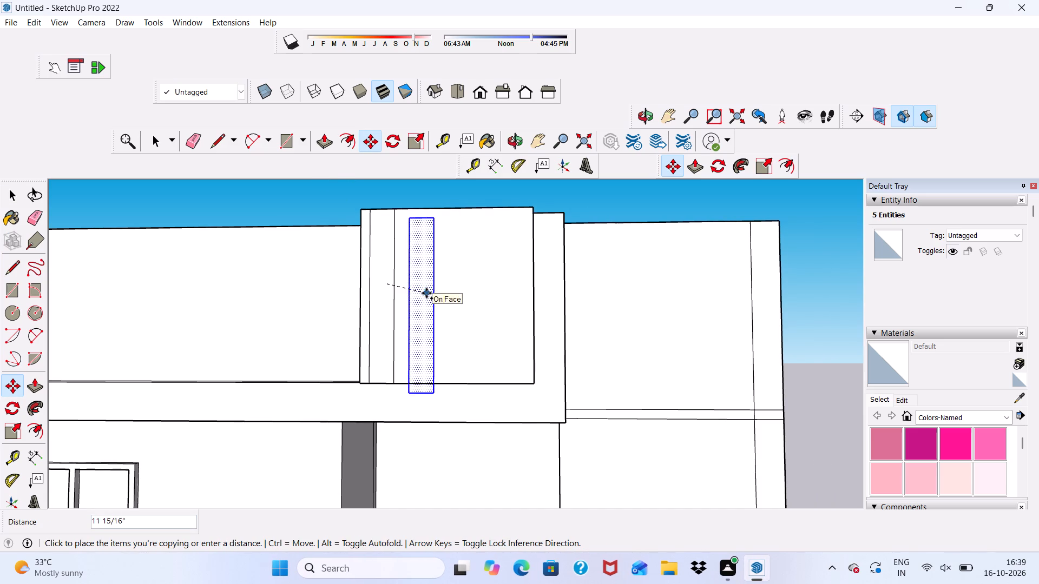
click(433, 291)
click(433, 291)
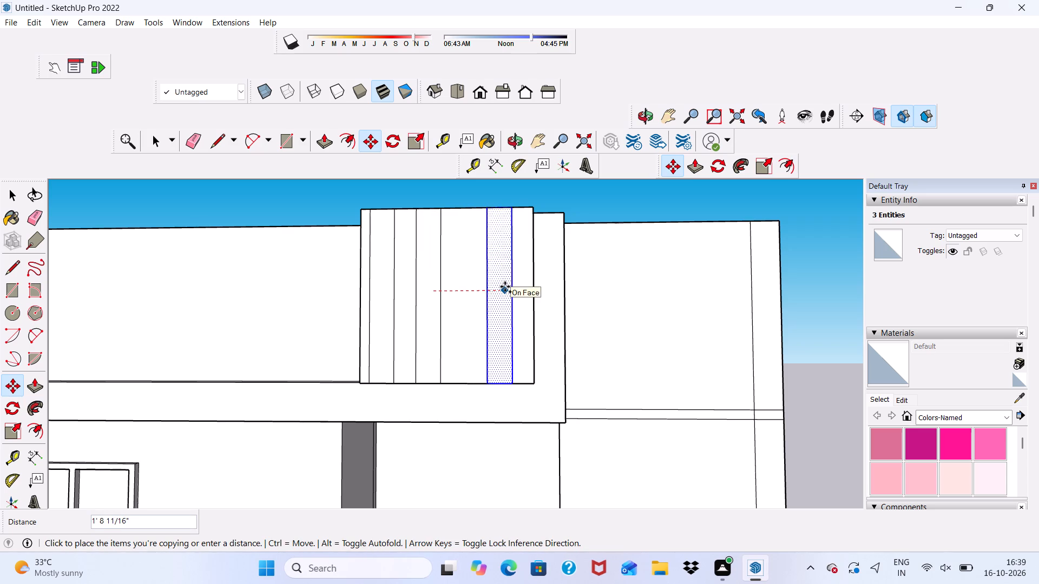
click(505, 287)
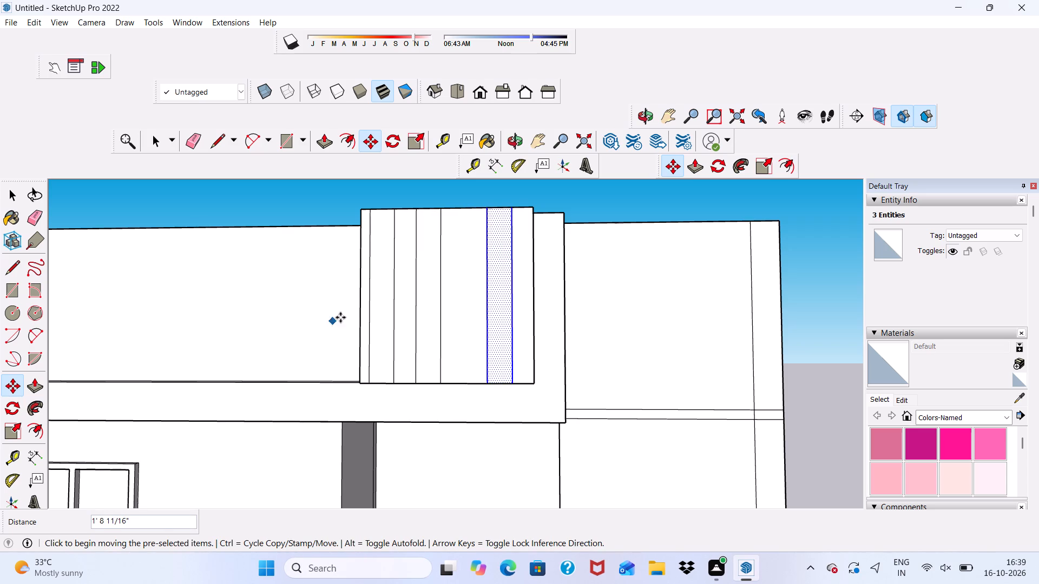
Move the middle vertical strip slightly toward the end post, along the box's front face, to even out the gaps.
key(space)
double_click(420, 314)
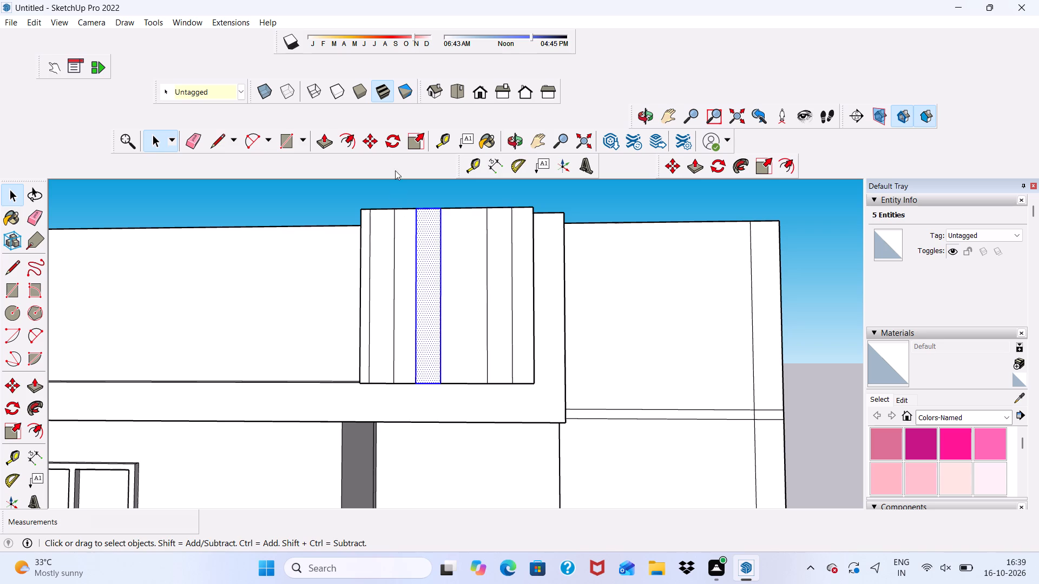
click(370, 140)
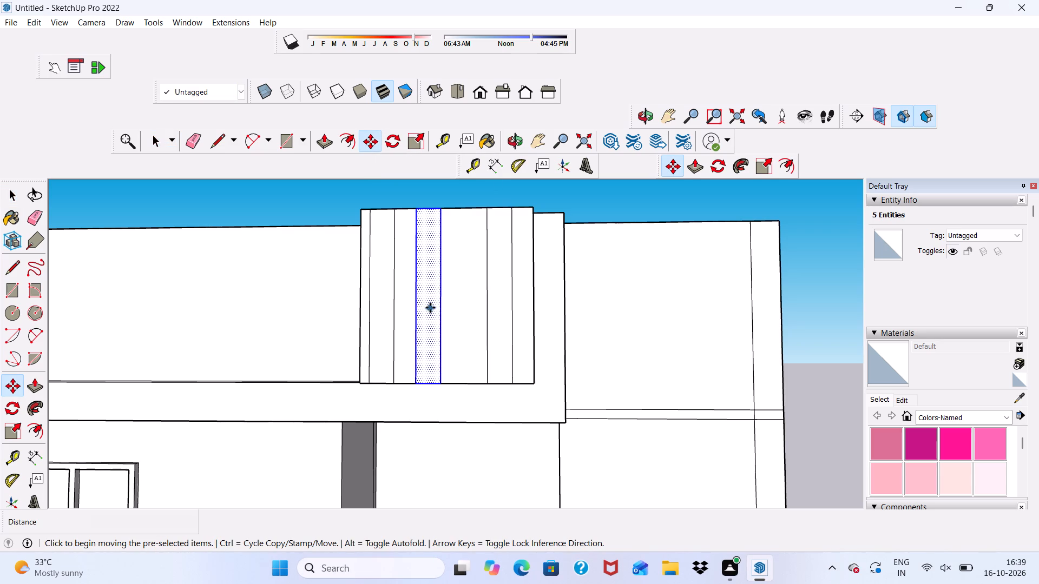
click(429, 303)
click(443, 303)
key(space)
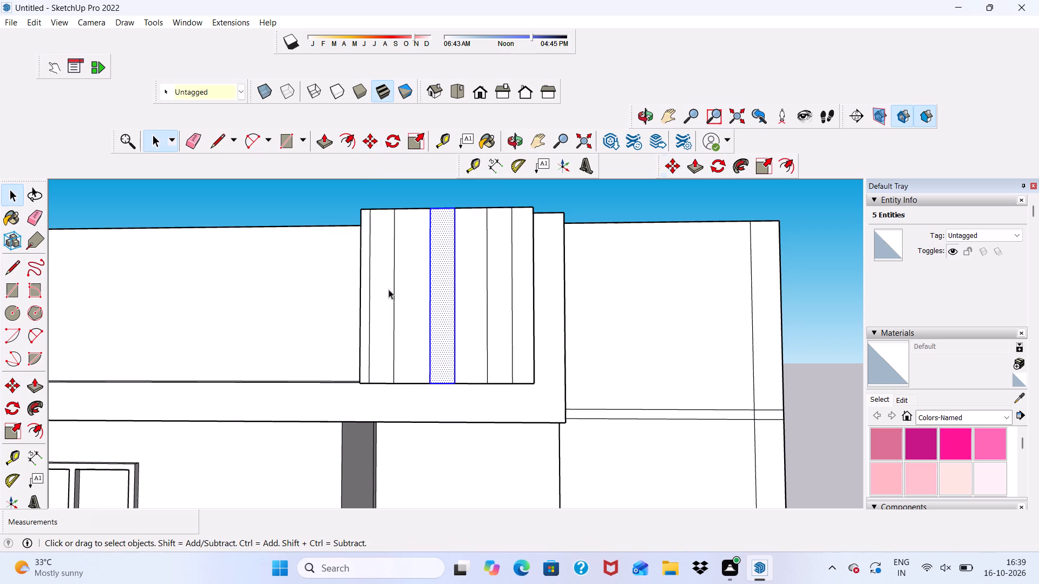
Move the strip farthest from the end post slightly toward the middle strip to balance the spacing.
double_click(376, 295)
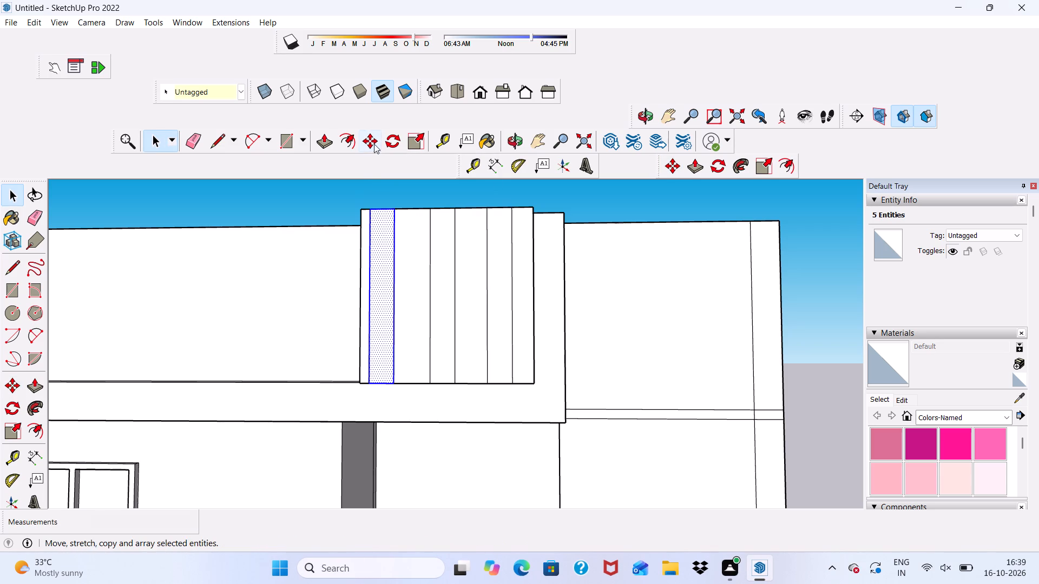
click(369, 141)
click(384, 278)
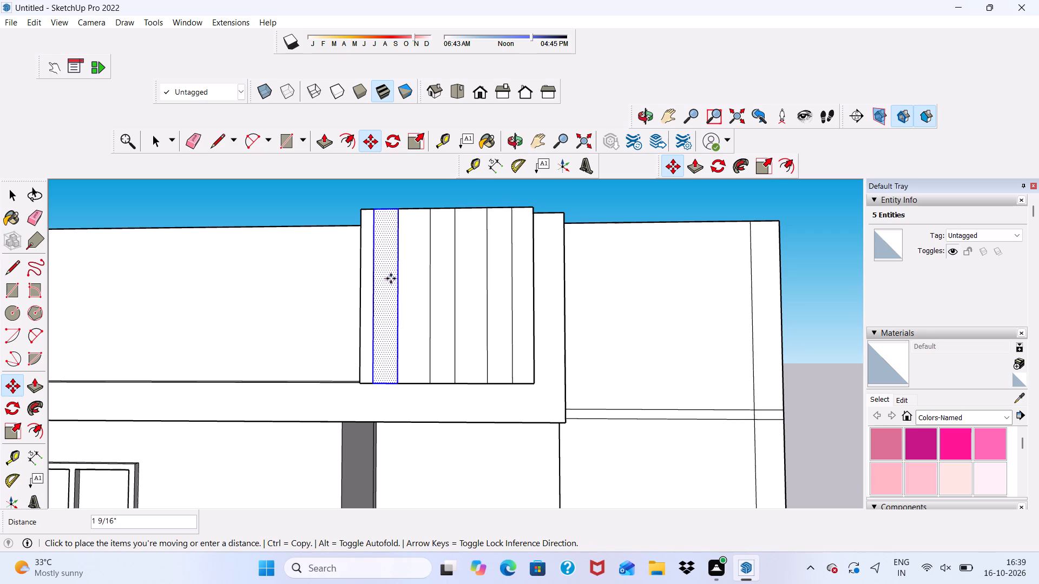
click(395, 279)
key(space)
click(393, 184)
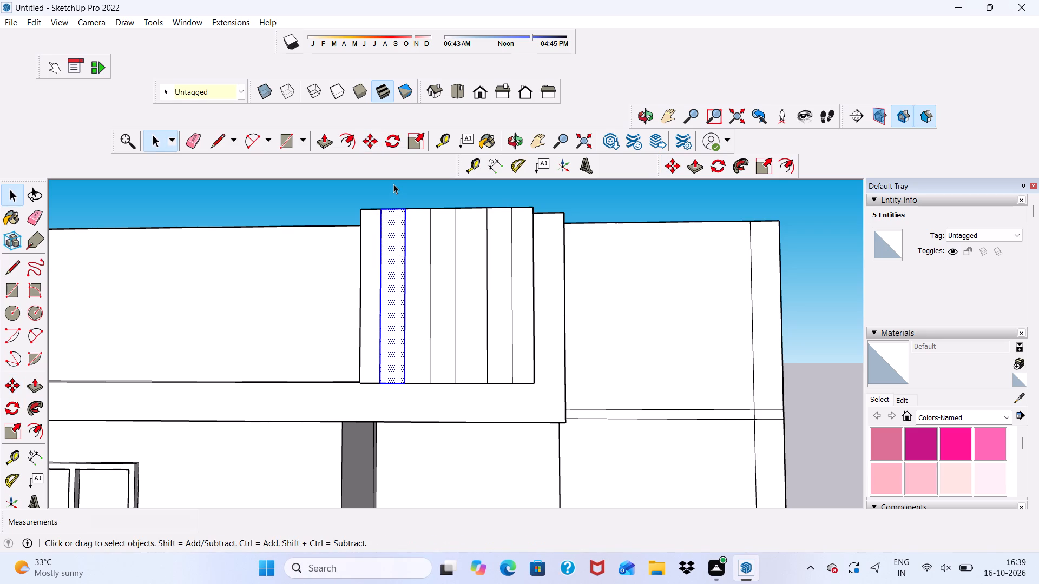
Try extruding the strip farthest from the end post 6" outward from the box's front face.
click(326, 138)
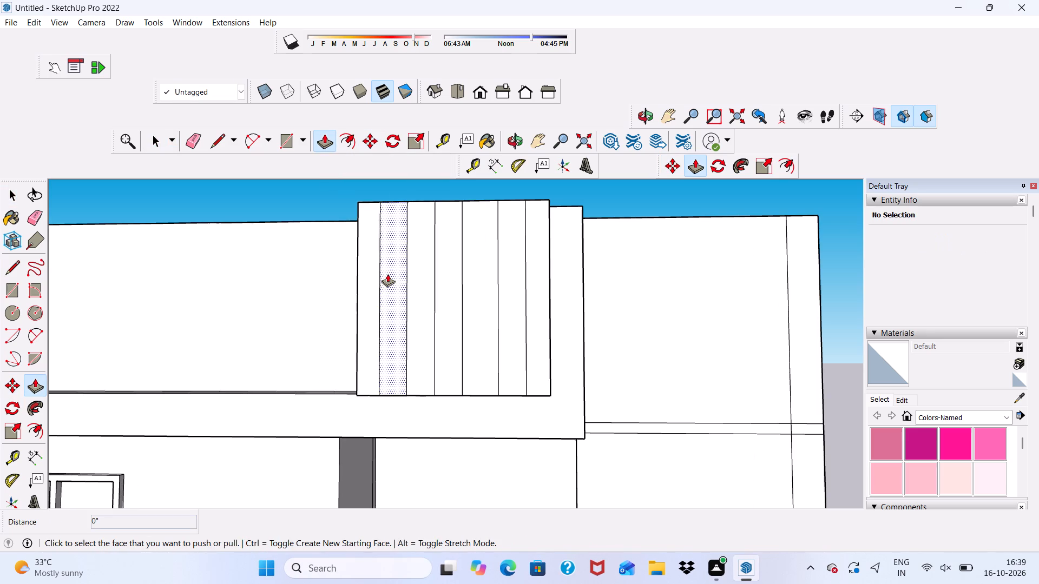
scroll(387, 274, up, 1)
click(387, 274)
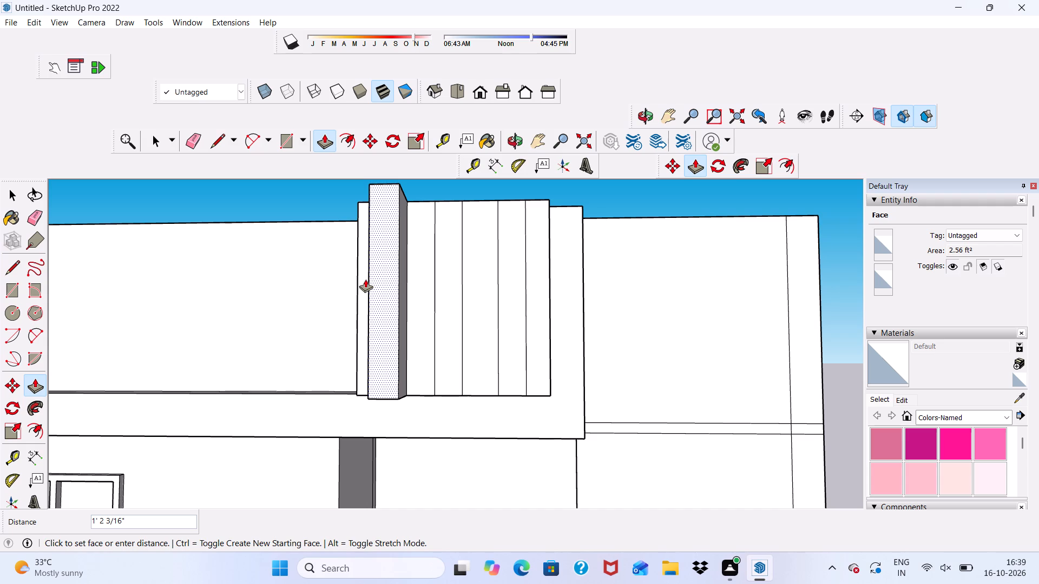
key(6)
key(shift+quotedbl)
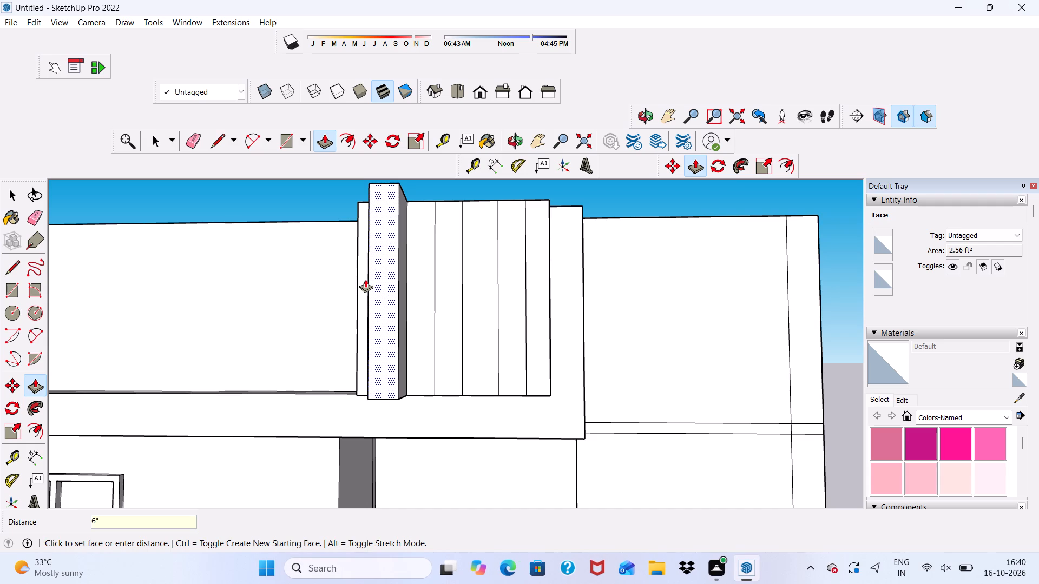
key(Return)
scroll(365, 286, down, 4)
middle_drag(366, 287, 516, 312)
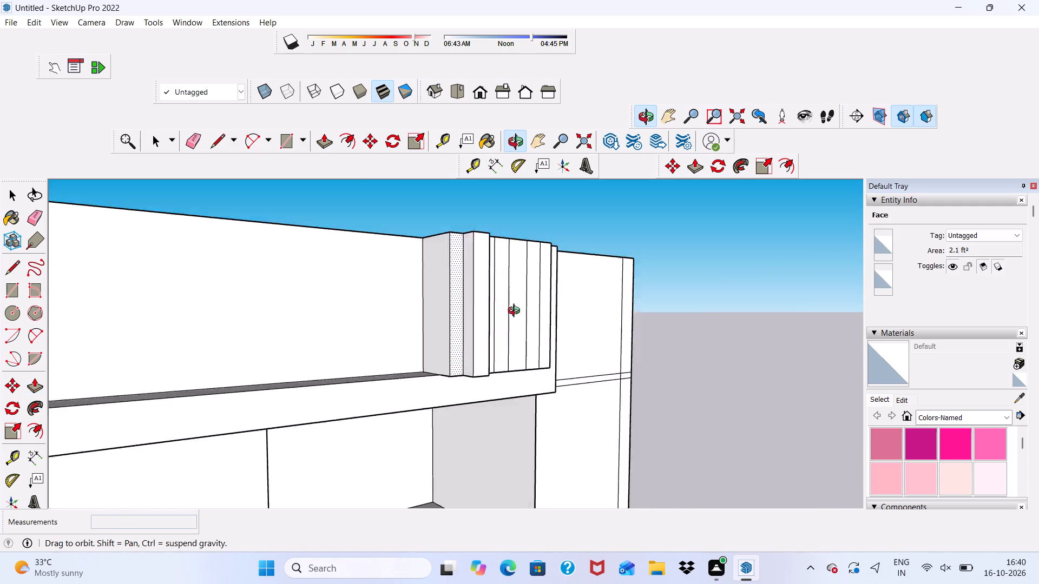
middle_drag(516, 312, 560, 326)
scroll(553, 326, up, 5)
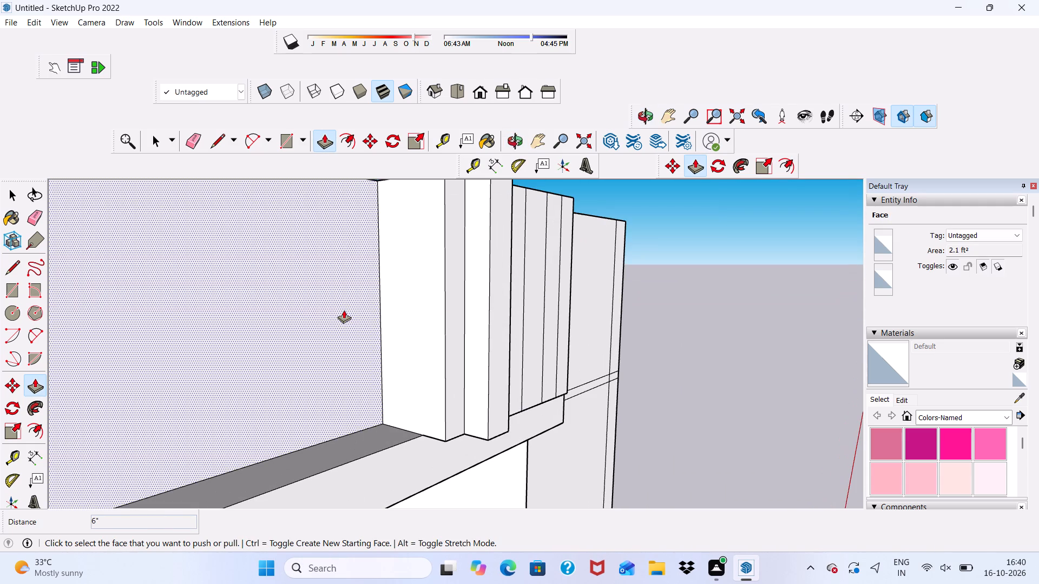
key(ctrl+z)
Extrude the strip farthest from the end post 3" outward from the parapet box's front face.
scroll(474, 314, up, 5)
click(474, 314)
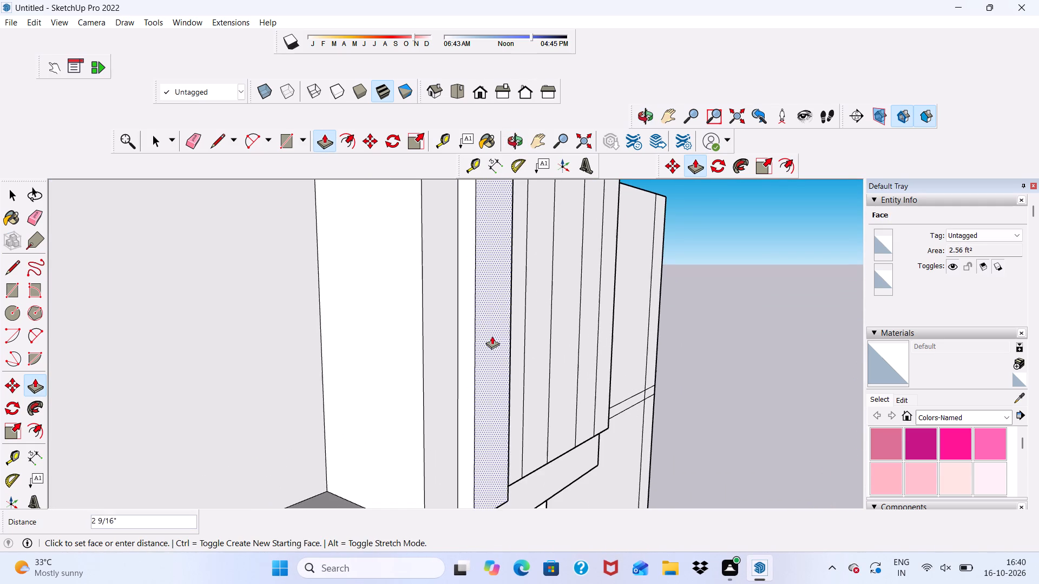
key(3)
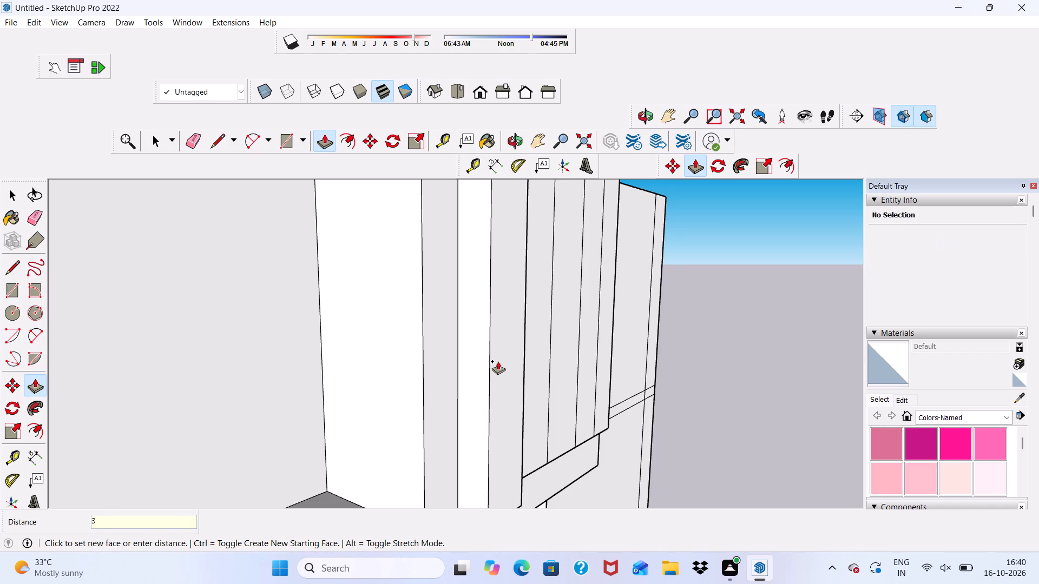
key(shift+quotedbl)
key(Return)
scroll(526, 378, down, 6)
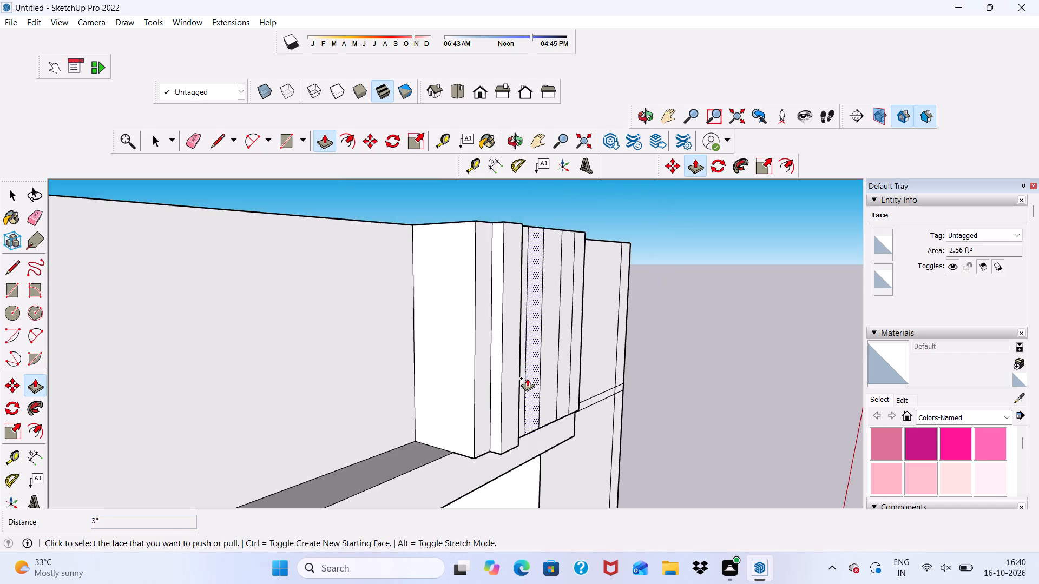
Extrude the middle strip and the strip nearest the end post to the same 3" depth as the first strip.
middle_drag(527, 378, 373, 380)
scroll(394, 330, up, 4)
scroll(396, 327, down, 3)
middle_drag(402, 333, 363, 405)
scroll(420, 330, up, 1)
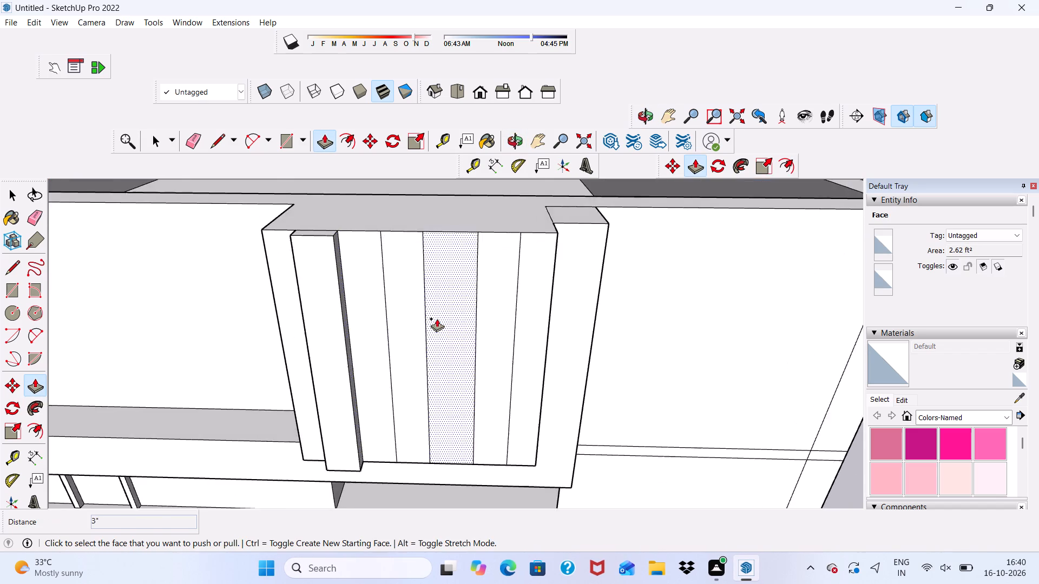
scroll(437, 318, up, 3)
click(403, 309)
click(294, 278)
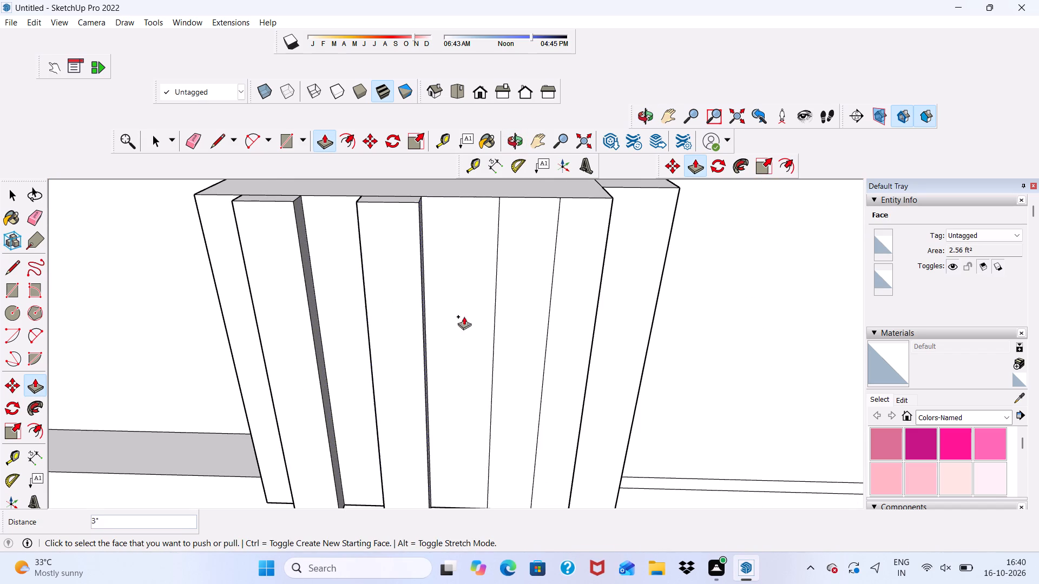
click(512, 332)
click(417, 340)
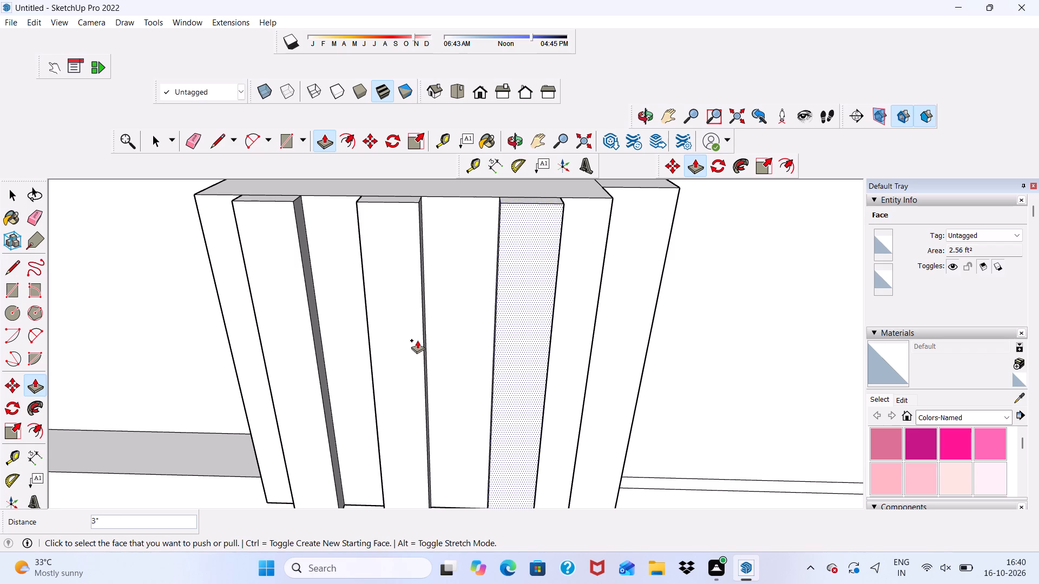
Examine the raised parapet strips from several angles, then the balcony front and projecting box on the storey below.
scroll(417, 340, down, 2)
middle_drag(418, 349, 583, 236)
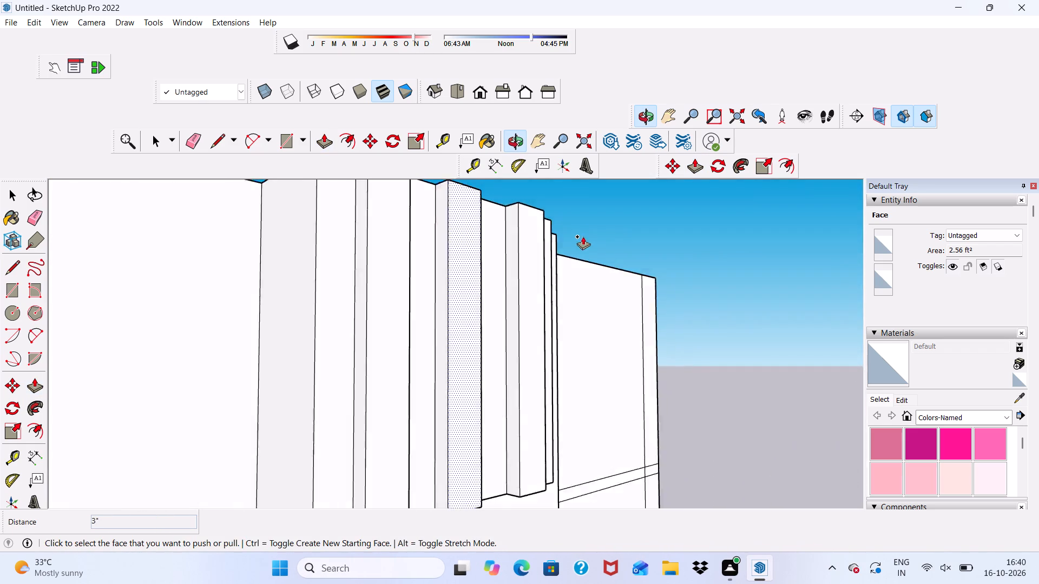
scroll(583, 236, up, 2)
scroll(523, 270, down, 6)
middle_drag(509, 325, 407, 355)
key(space)
scroll(411, 269, down, 9)
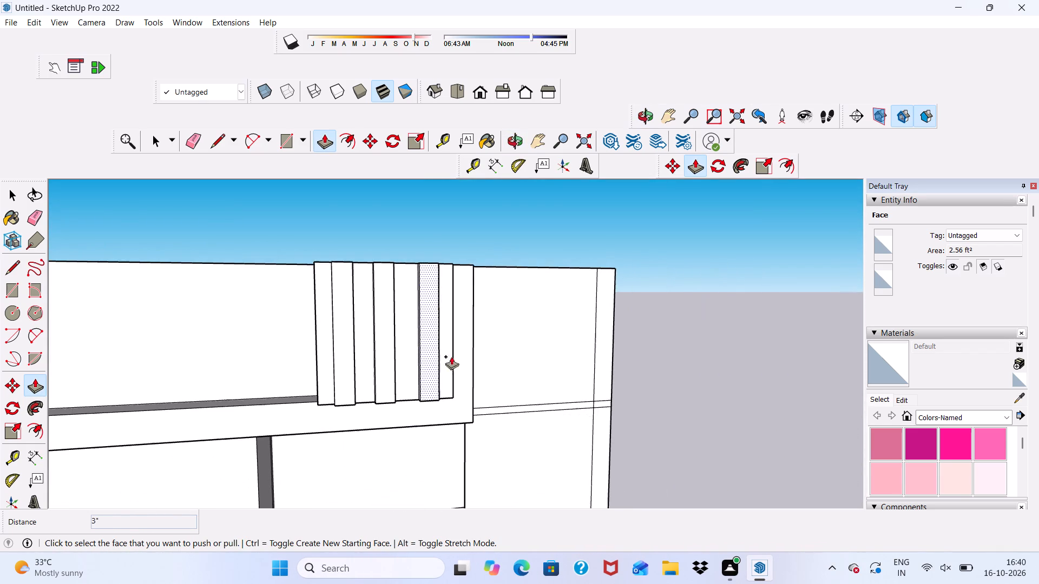
scroll(451, 356, down, 1)
middle_drag(464, 384, 369, 416)
key(space)
scroll(386, 388, up, 3)
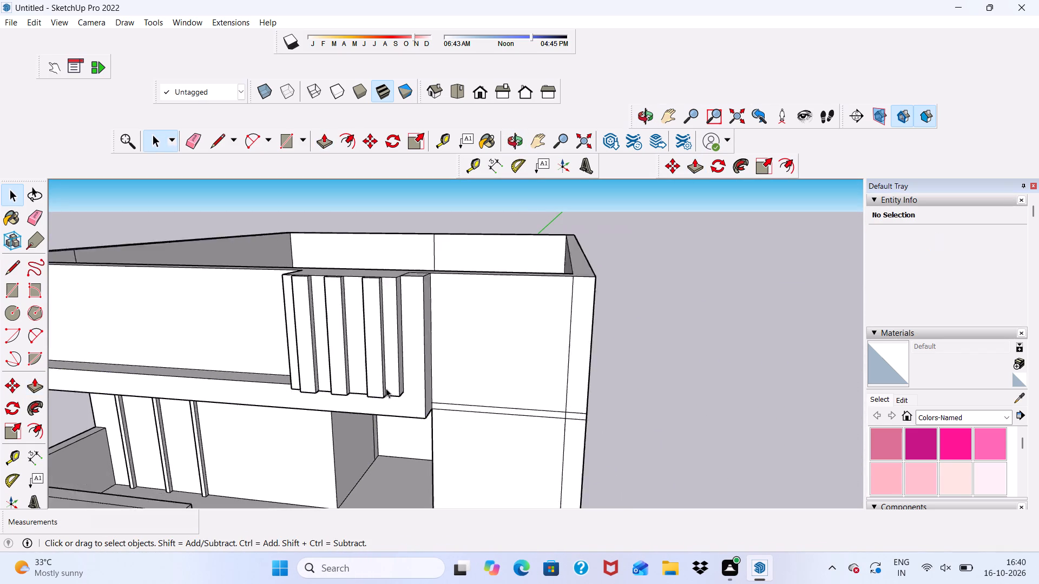
scroll(386, 388, up, 1)
scroll(386, 388, down, 4)
middle_drag(396, 374, 464, 342)
scroll(403, 314, up, 5)
scroll(402, 310, down, 4)
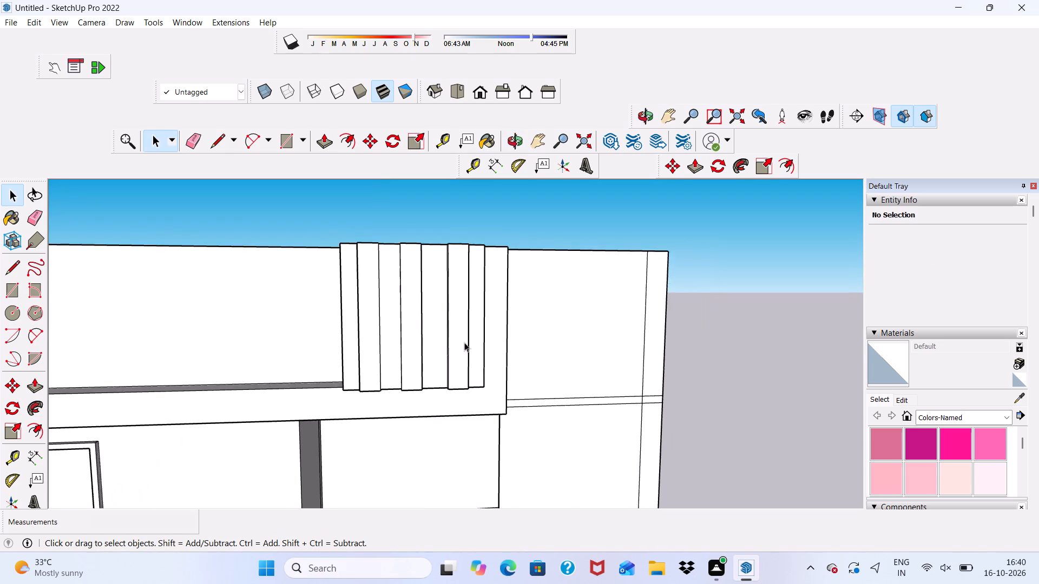
middle_drag(464, 342, 408, 406)
scroll(404, 301, up, 10)
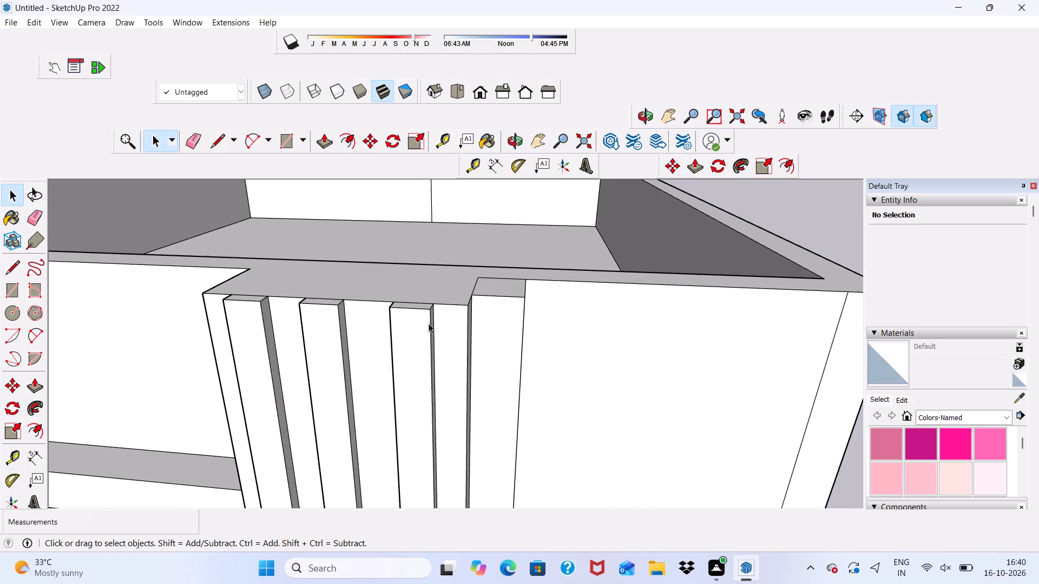
scroll(469, 341, up, 5)
click(473, 339)
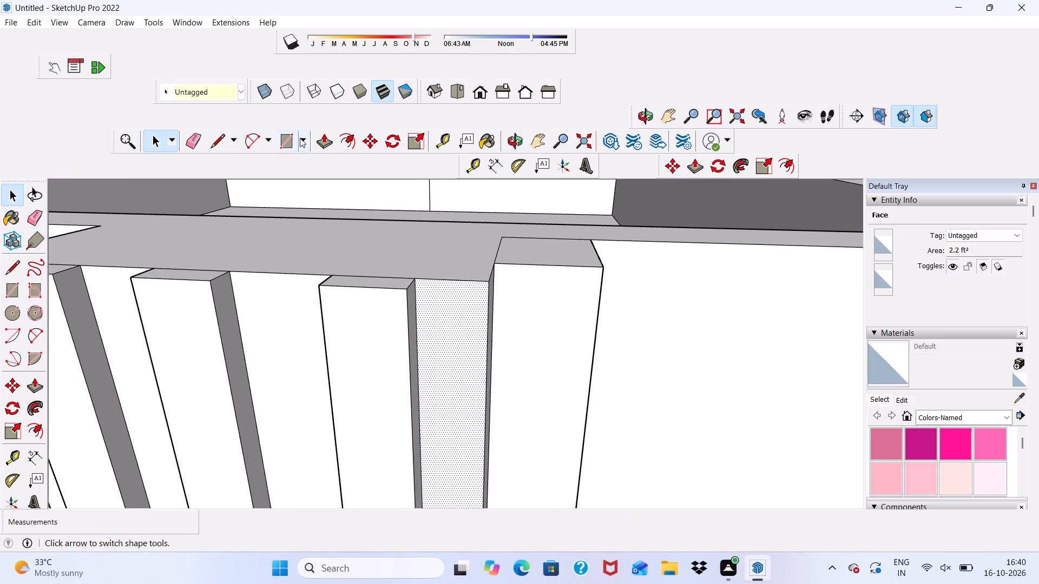
key(space)
scroll(440, 302, down, 4)
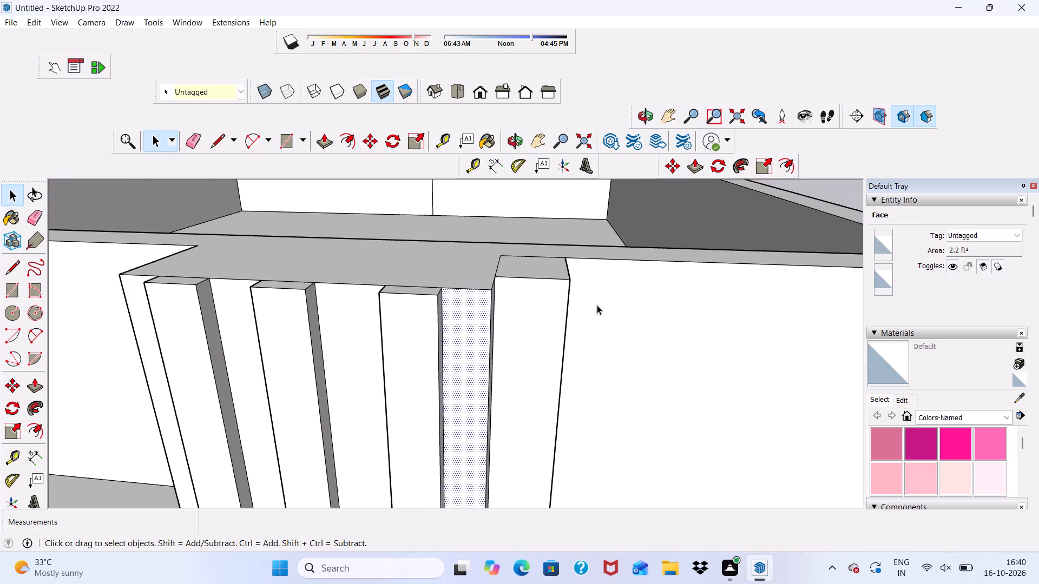
scroll(583, 213, up, 1)
scroll(569, 220, down, 11)
click(725, 270)
scroll(522, 339, down, 1)
middle_drag(522, 339, 522, 251)
scroll(519, 249, up, 1)
scroll(509, 245, down, 6)
scroll(384, 395, up, 6)
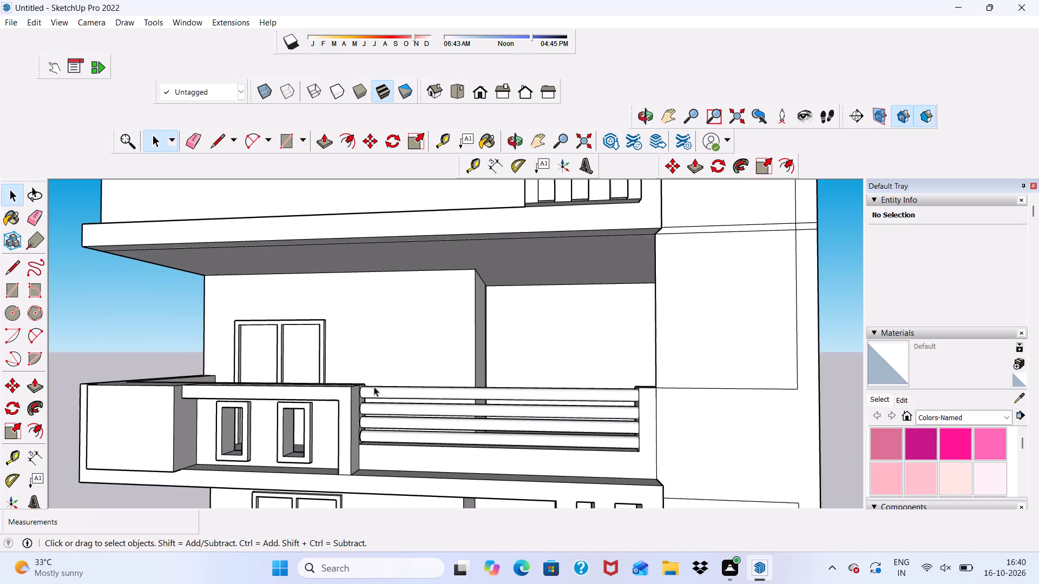
scroll(331, 400, down, 2)
scroll(155, 422, up, 3)
scroll(151, 418, down, 4)
middle_drag(154, 420, 274, 416)
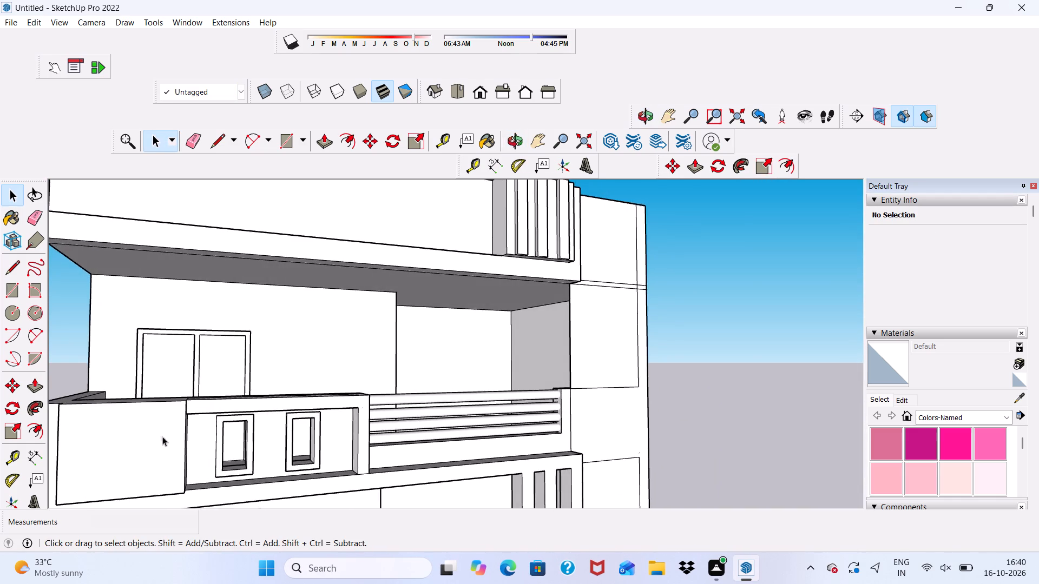
scroll(152, 428, up, 3)
scroll(160, 265, down, 5)
scroll(198, 399, up, 2)
scroll(198, 399, down, 2)
middle_drag(198, 400, 342, 432)
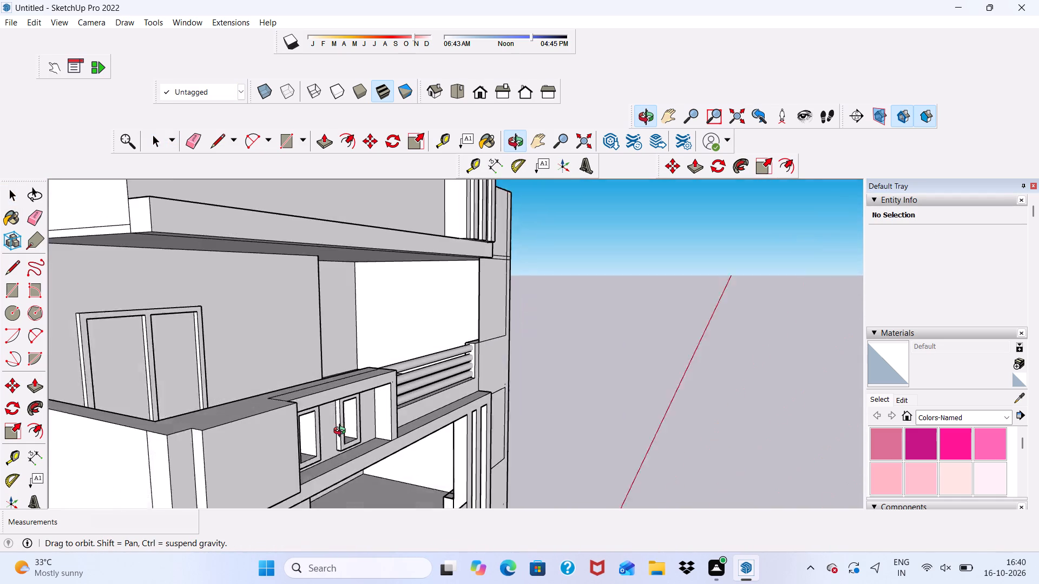
middle_drag(342, 432, 315, 423)
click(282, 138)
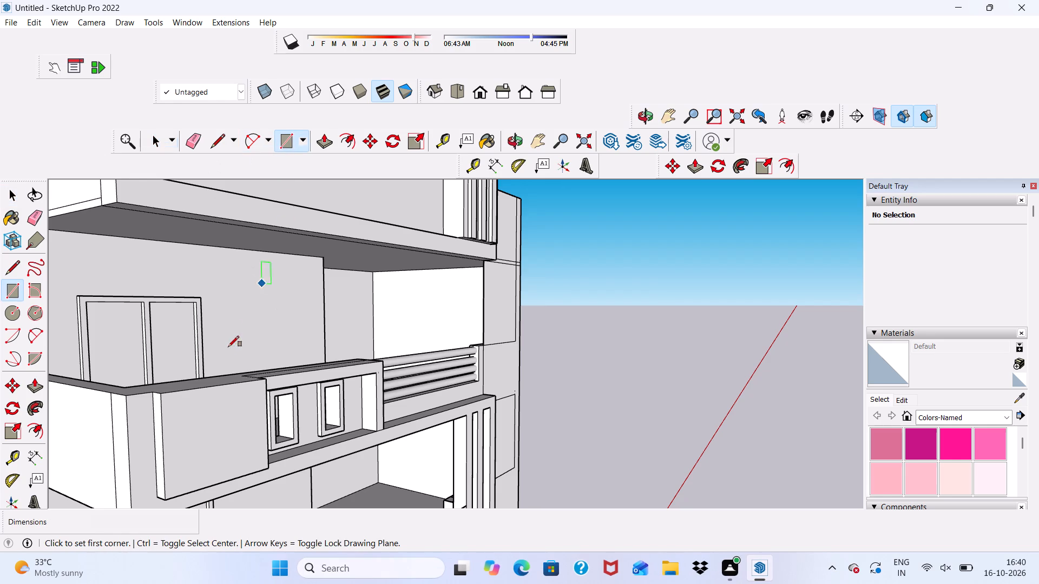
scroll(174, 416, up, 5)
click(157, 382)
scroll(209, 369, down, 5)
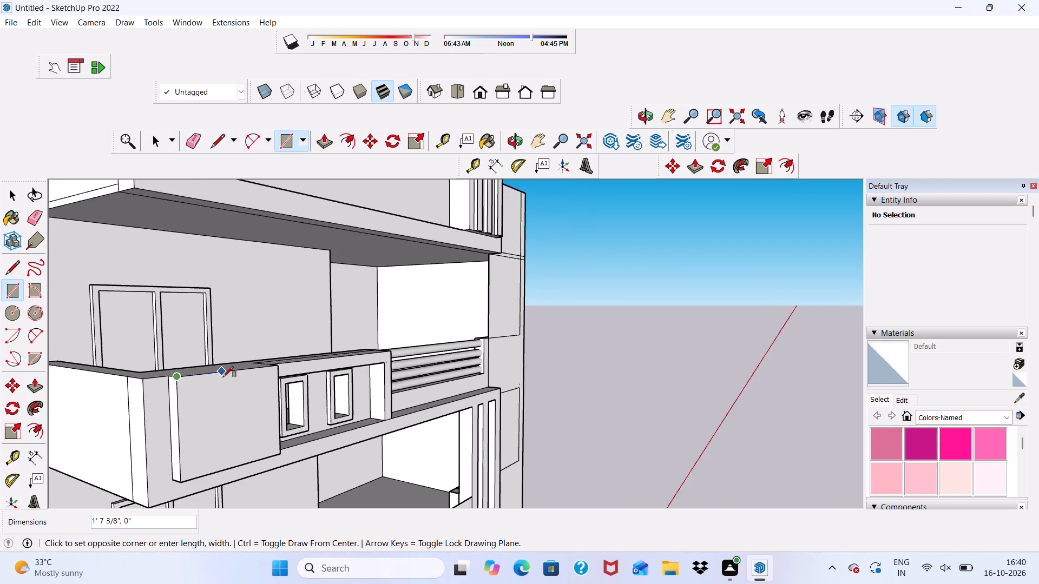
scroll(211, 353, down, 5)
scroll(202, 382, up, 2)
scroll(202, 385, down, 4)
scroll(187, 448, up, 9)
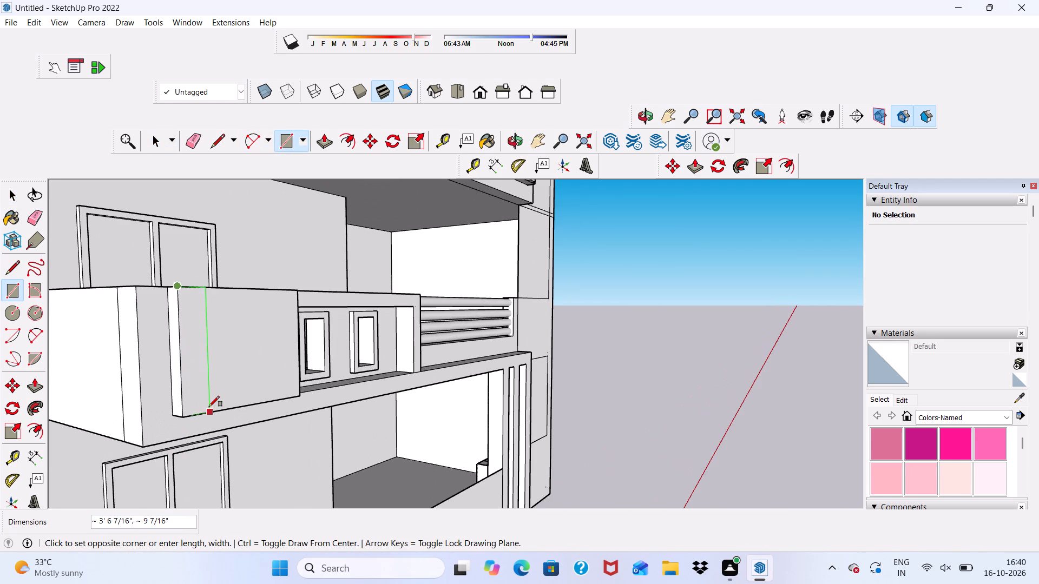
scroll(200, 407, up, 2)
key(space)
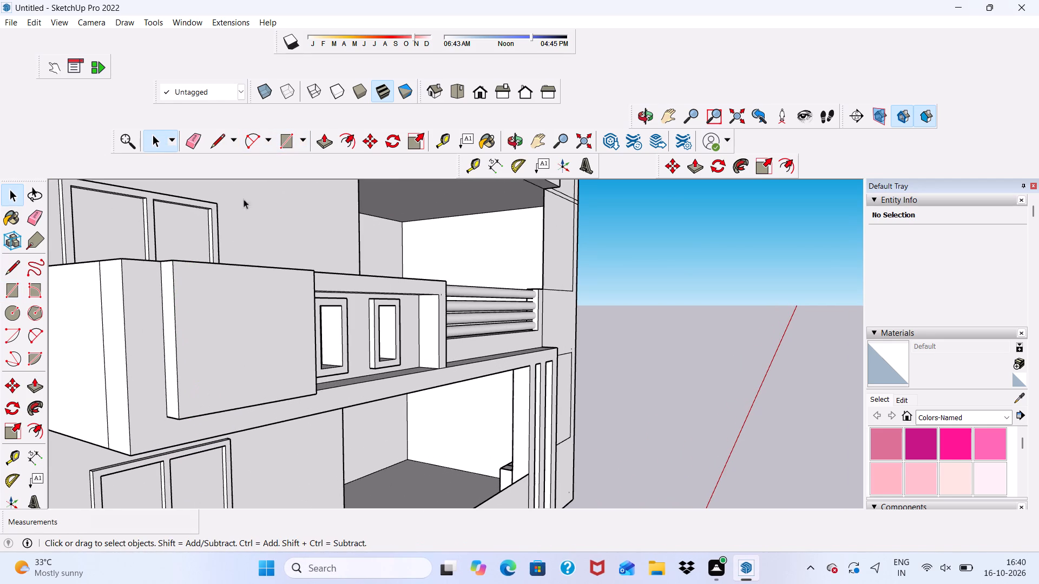
Draw a full-height vertical strip about 5 13/16" by 3' 6 7/16" near the outer end of the balcony box's front face.
click(291, 145)
scroll(223, 268, up, 3)
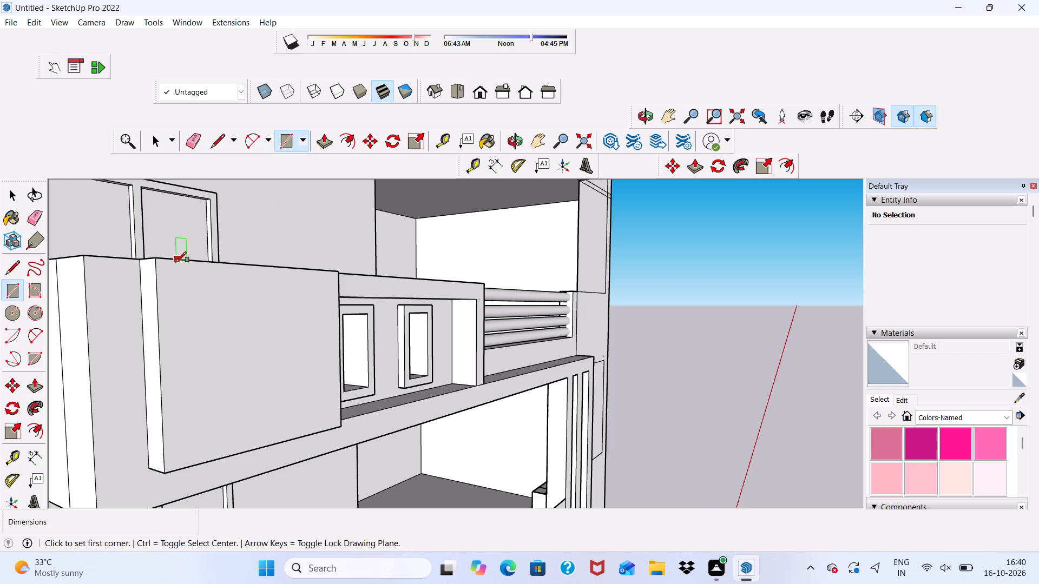
click(173, 260)
scroll(212, 375, down, 3)
scroll(226, 438, up, 3)
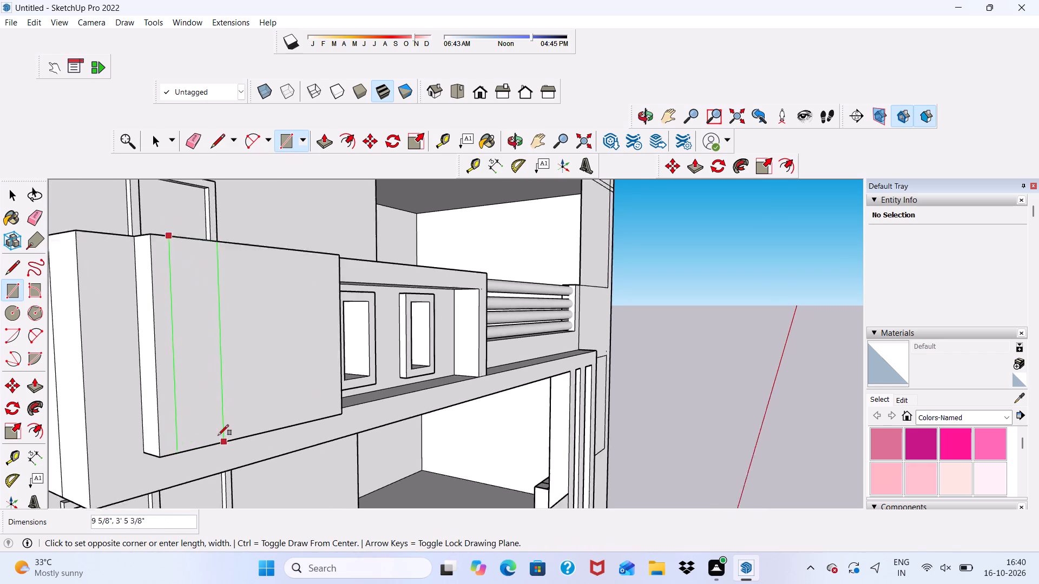
scroll(218, 435, up, 1)
scroll(212, 434, down, 2)
middle_drag(209, 433, 85, 404)
scroll(119, 390, up, 5)
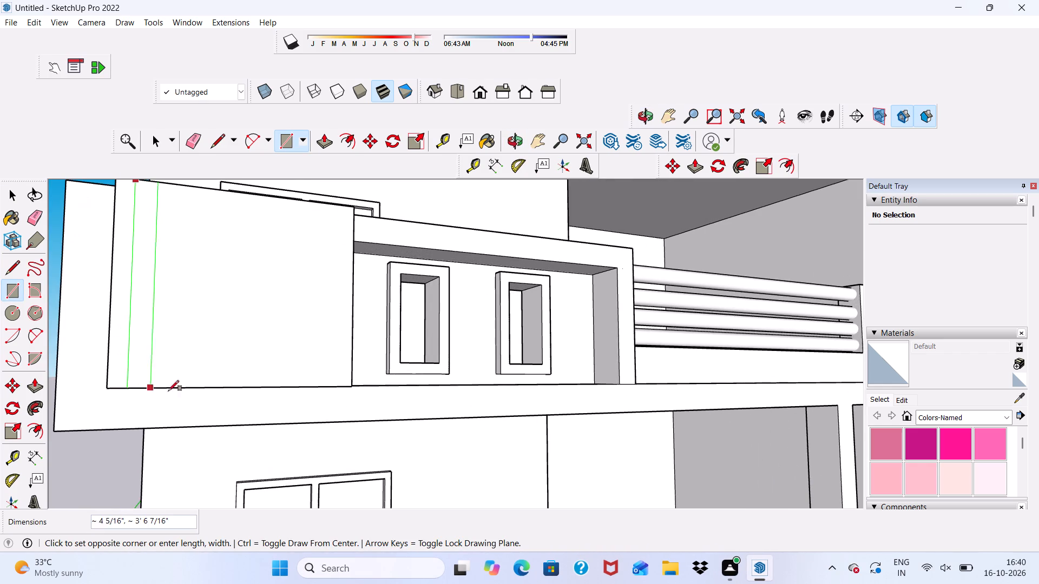
scroll(174, 391, up, 2)
click(158, 387)
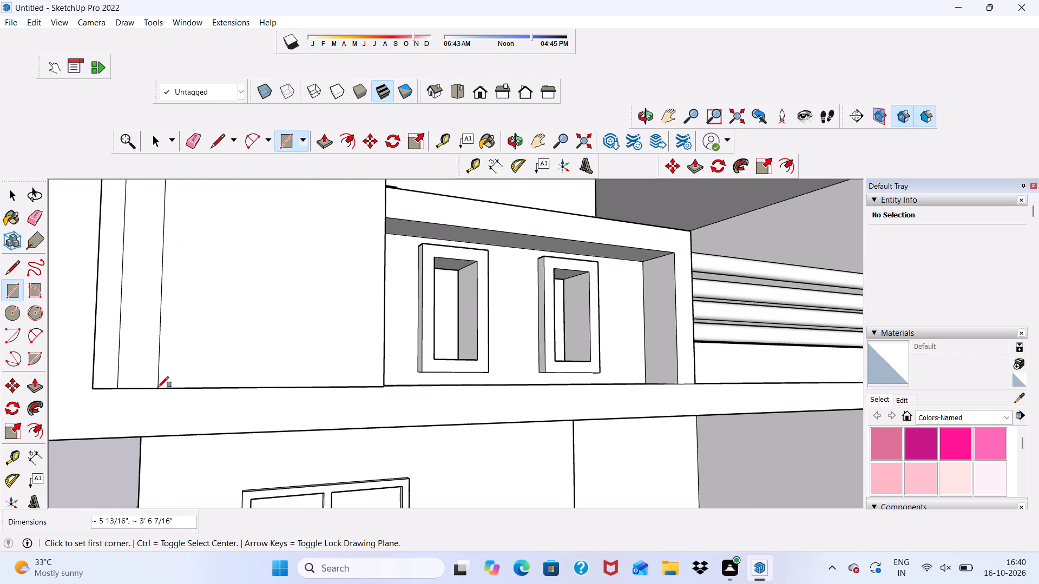
Copy the vertical strip about 11 15/16" along the balcony box's front face toward the small windows.
key(space)
key(space)
double_click(141, 324)
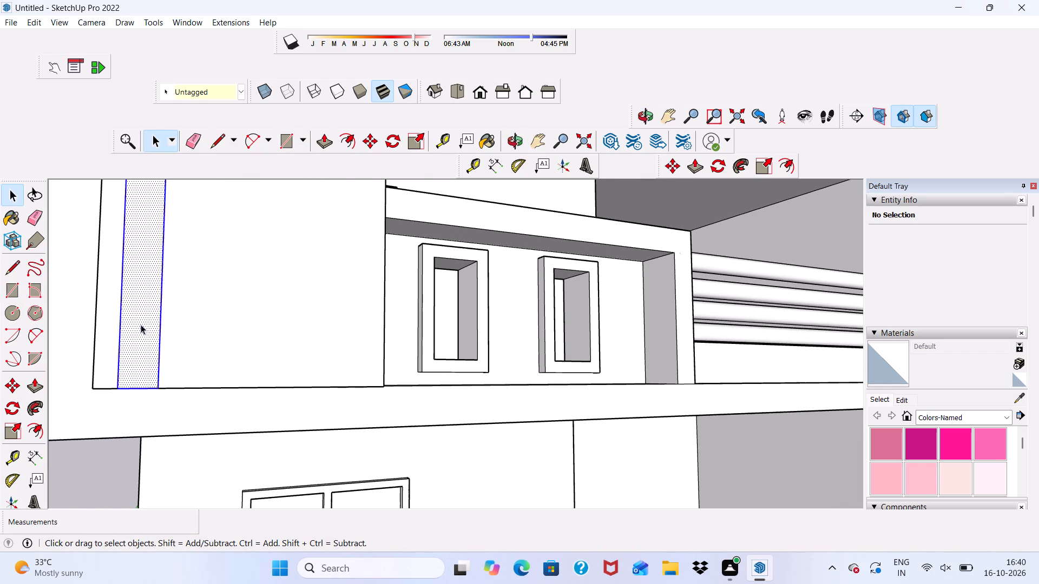
click(364, 135)
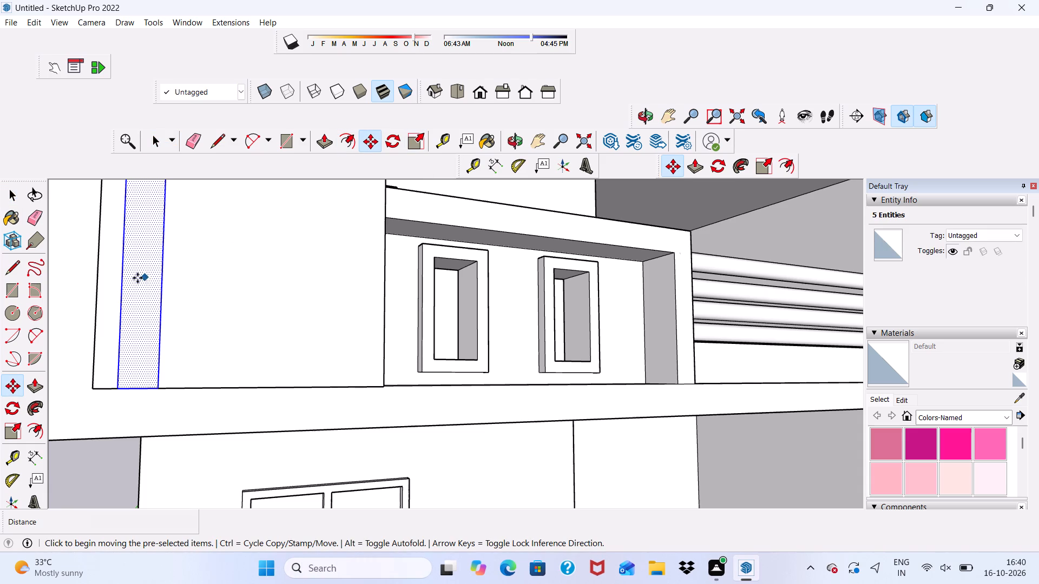
click(149, 278)
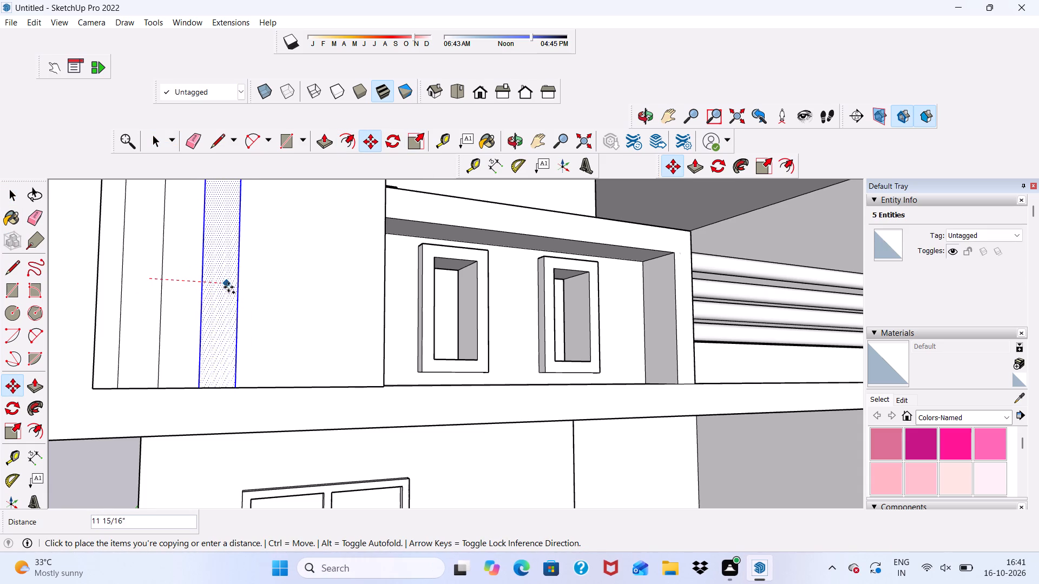
click(228, 288)
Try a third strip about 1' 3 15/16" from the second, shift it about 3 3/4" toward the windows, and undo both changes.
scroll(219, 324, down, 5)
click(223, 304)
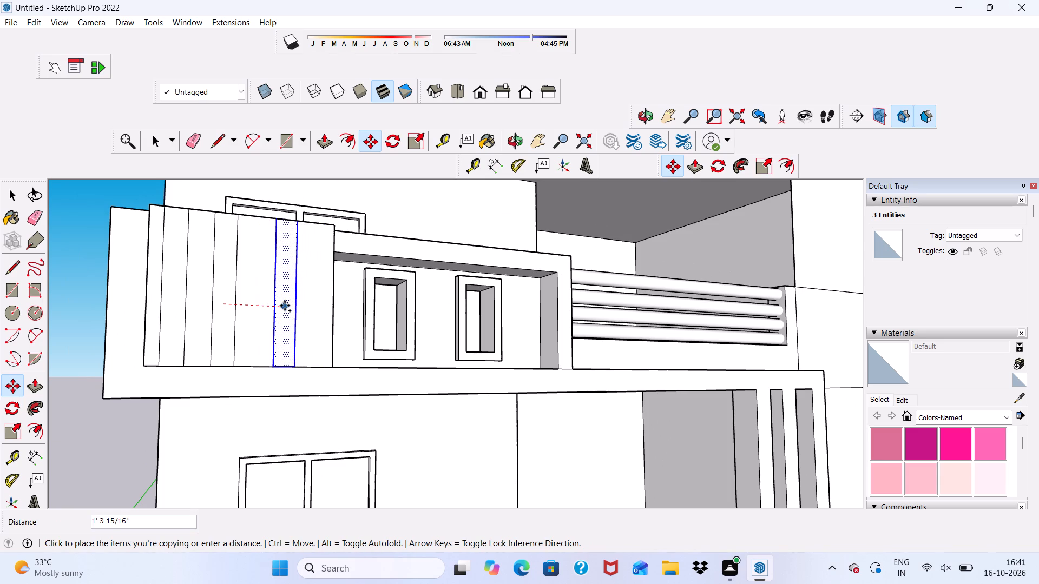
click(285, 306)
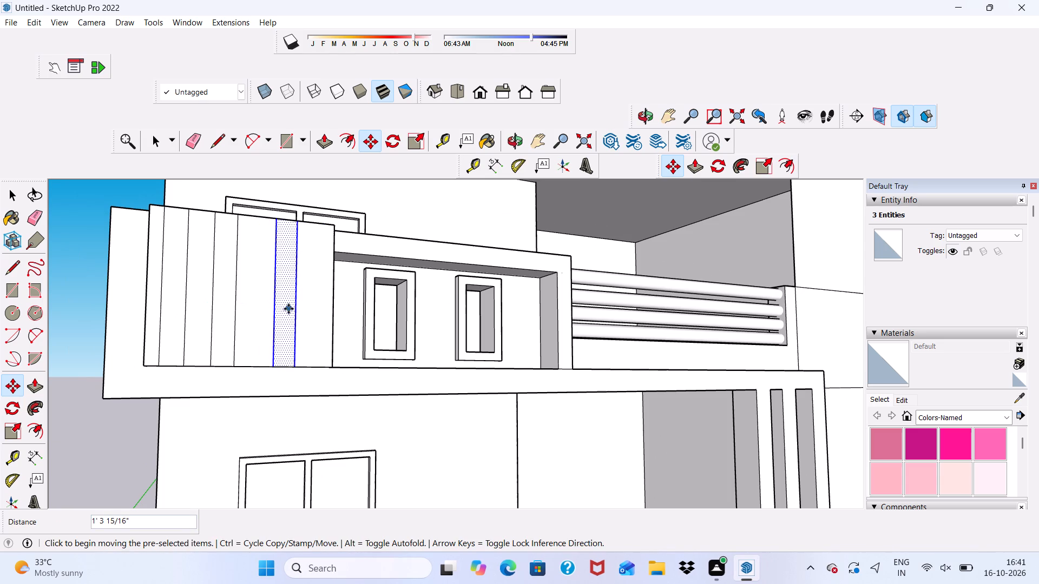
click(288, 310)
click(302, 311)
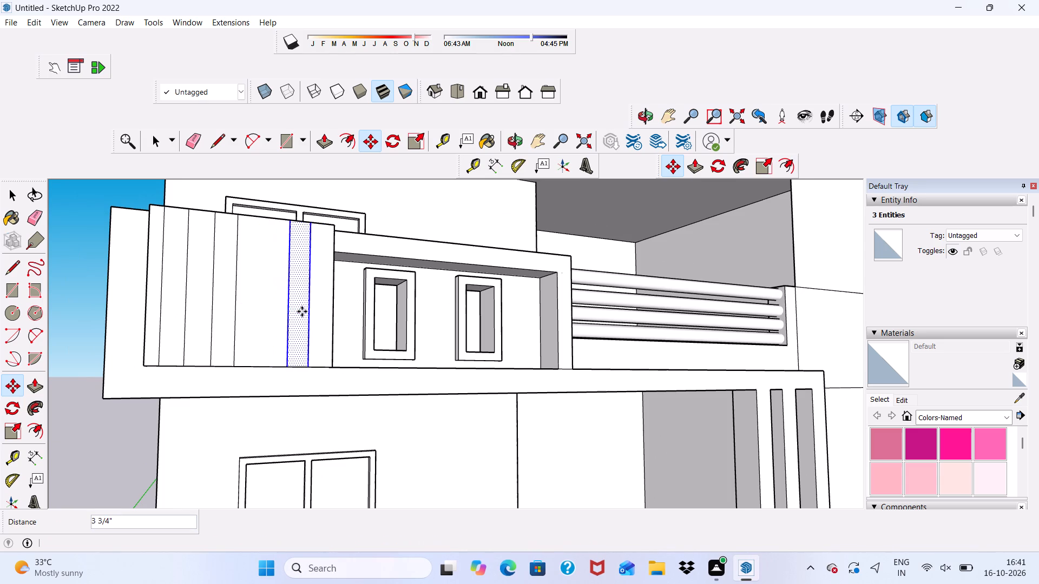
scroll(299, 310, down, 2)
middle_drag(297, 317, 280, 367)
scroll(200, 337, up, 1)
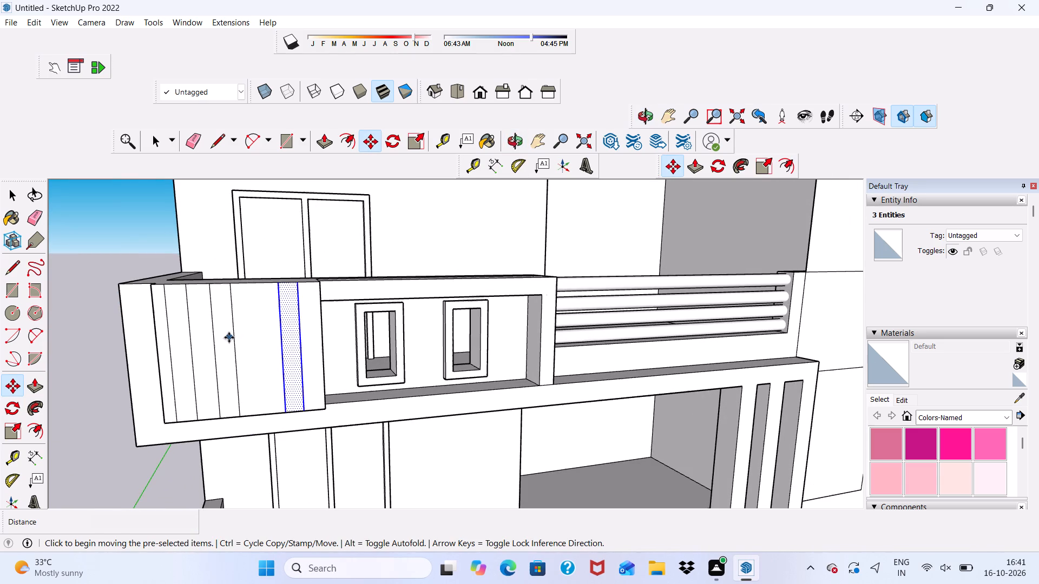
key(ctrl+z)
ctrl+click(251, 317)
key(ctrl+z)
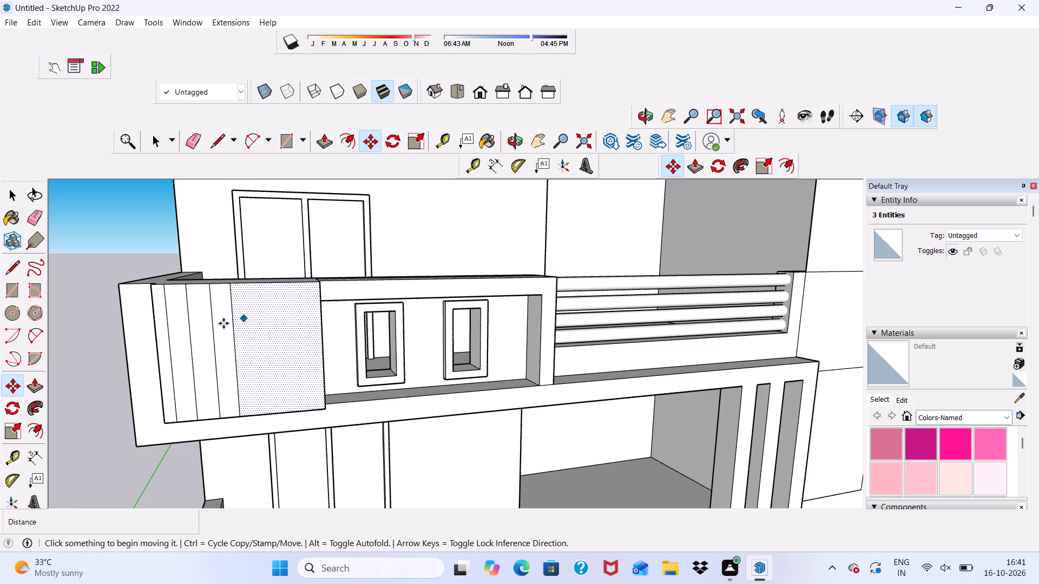
Copy the second strip twice along the balcony box's face toward the windows, offsetting by about 10 1/8" and a further 11 15/16".
scroll(222, 320, up, 2)
click(223, 320)
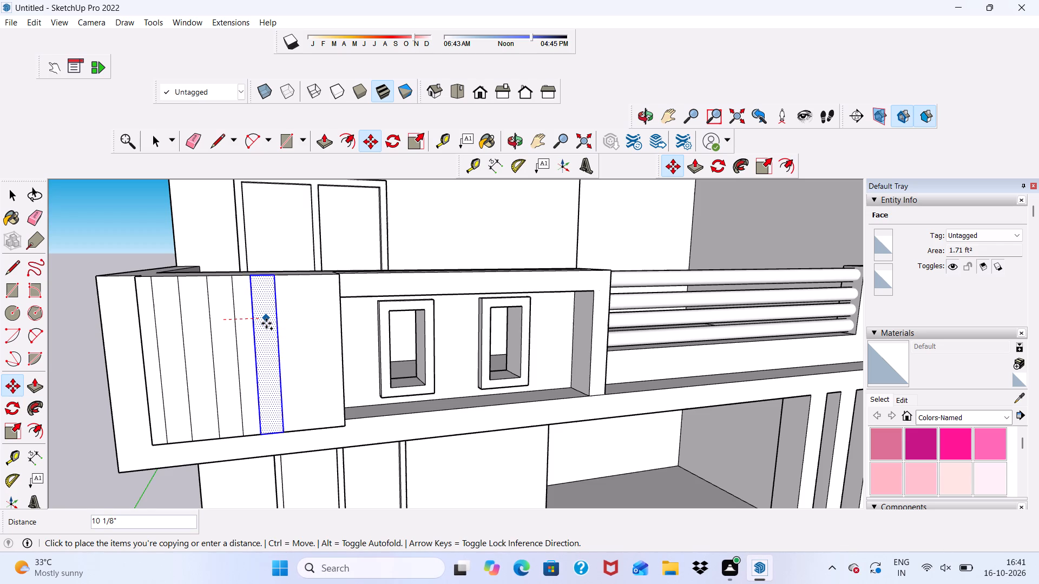
click(266, 323)
click(266, 331)
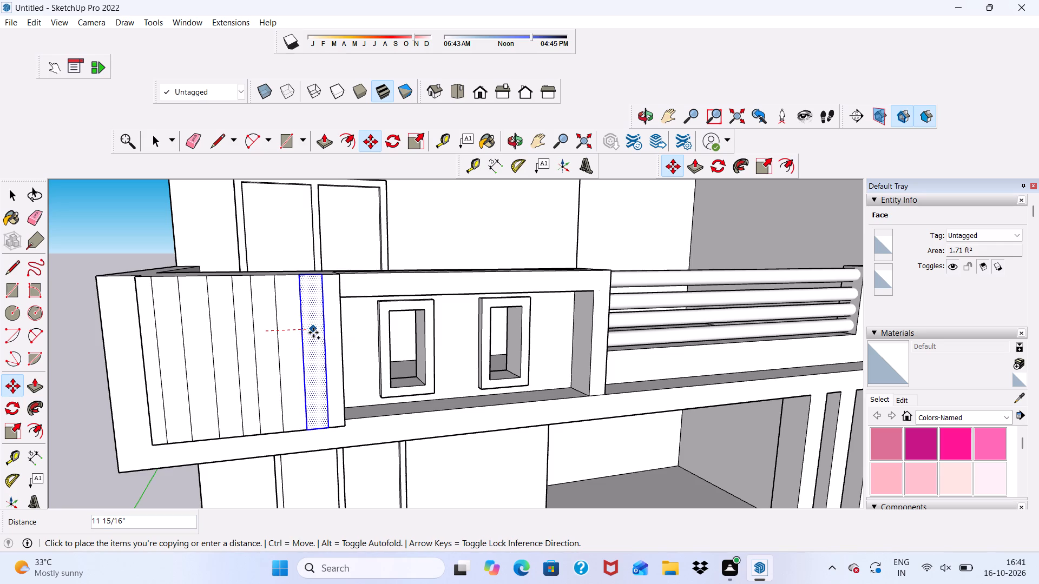
click(313, 333)
scroll(297, 330, down, 3)
middle_drag(302, 344, 303, 285)
scroll(281, 256, up, 4)
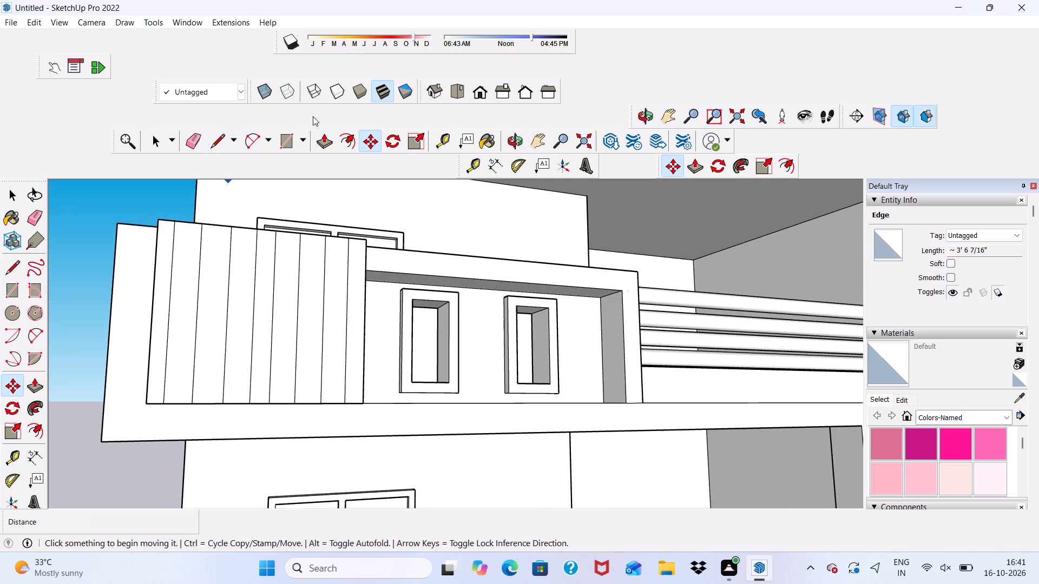
Extrude the two outermost vertical strips on the balcony box's front face outward by 3".
click(327, 142)
scroll(303, 189, down, 1)
scroll(240, 290, up, 2)
click(192, 285)
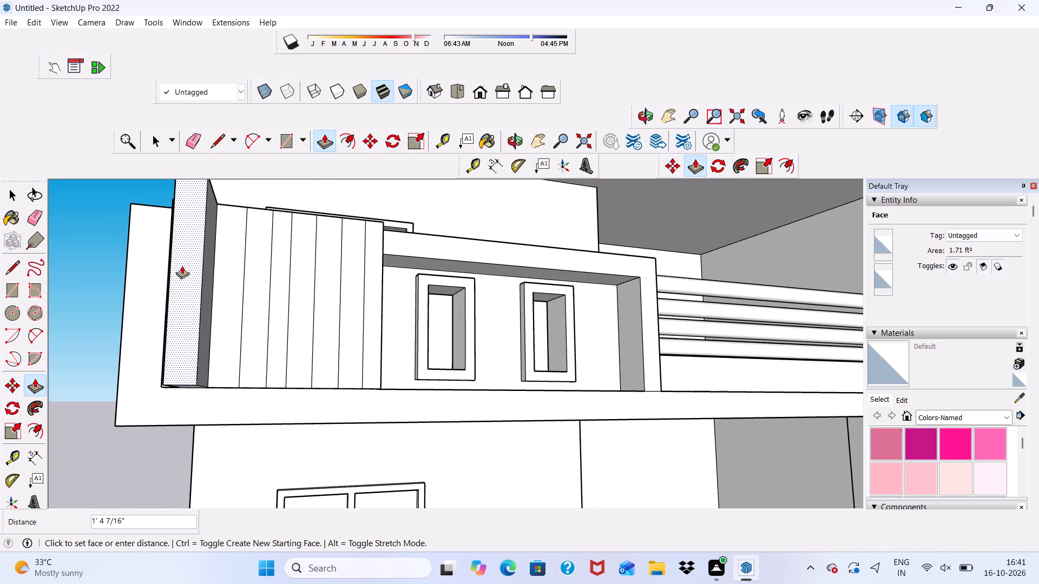
text(3")
key(Return)
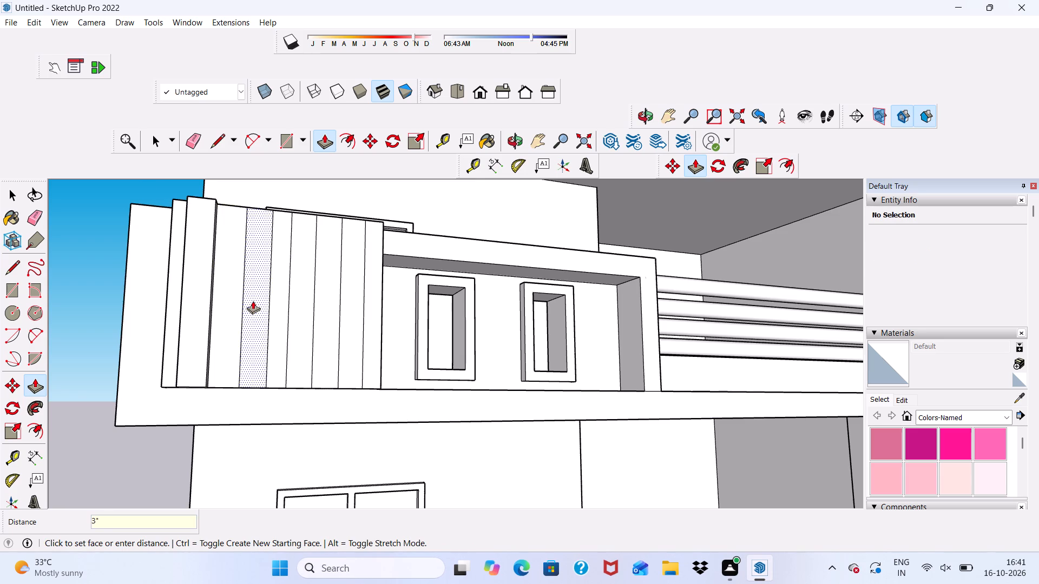
scroll(253, 301, up, 1)
click(253, 301)
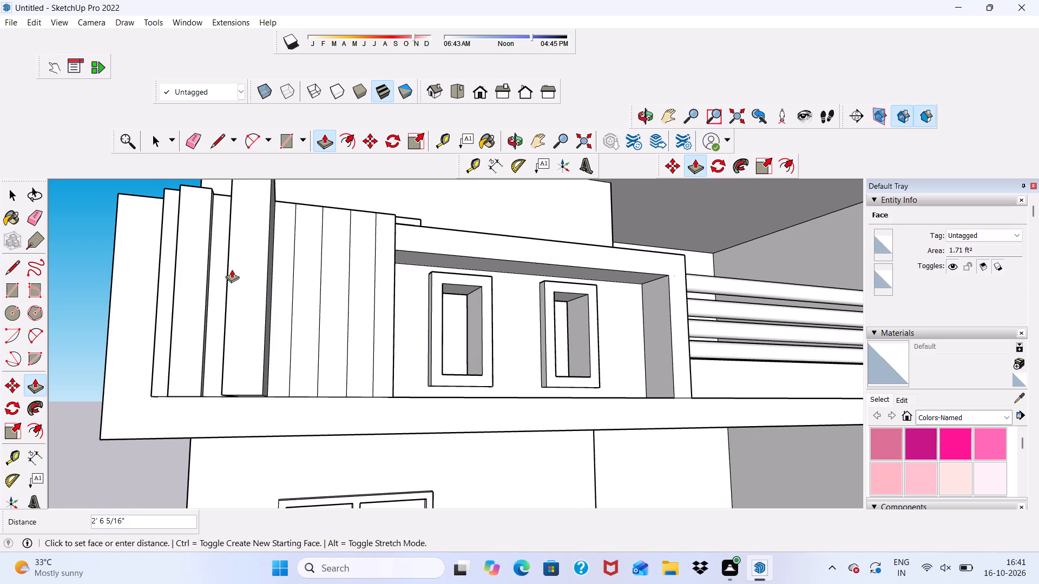
text(3")
key(Return)
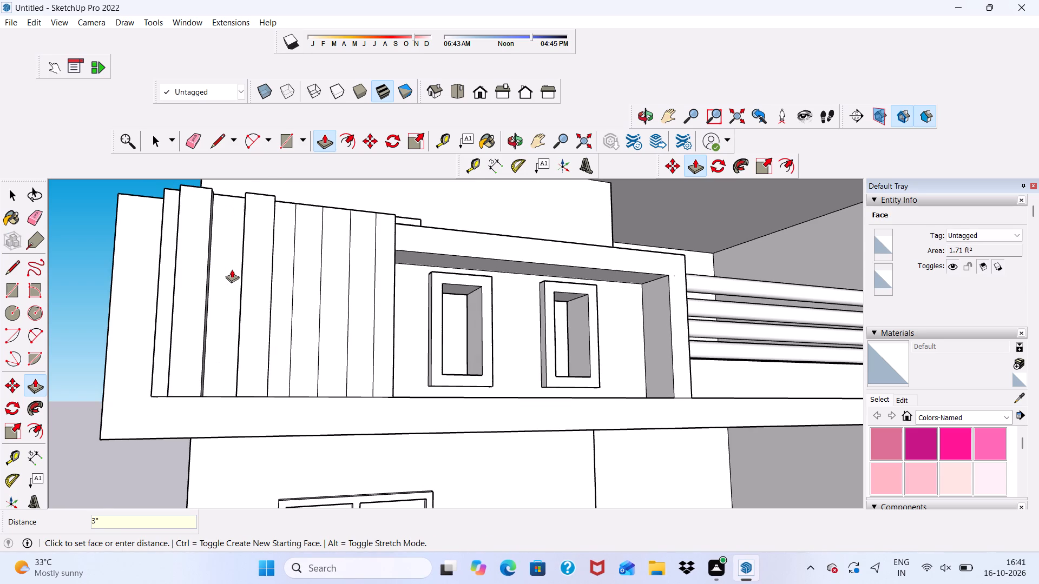
Extrude the remaining two vertical strips, nearer the small windows, outward by 3" on the balcony box.
scroll(324, 273, up, 1)
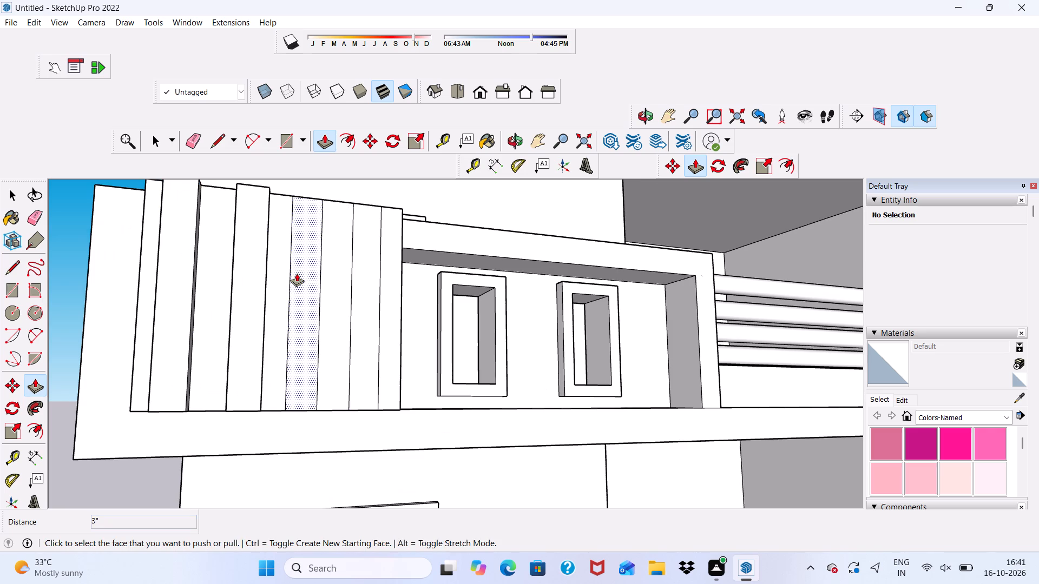
click(297, 273)
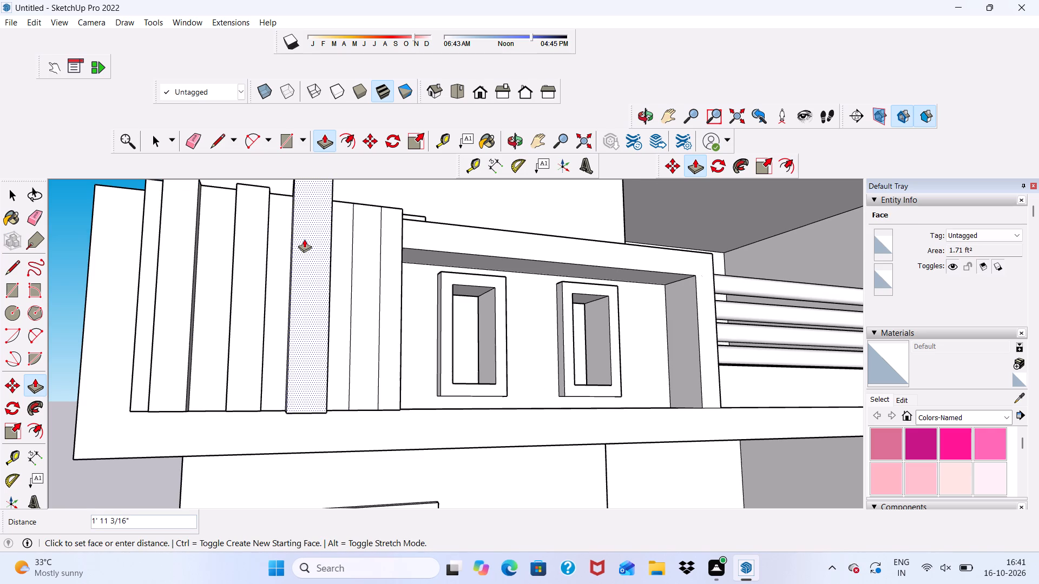
text(3")
key(Return)
scroll(351, 314, up, 1)
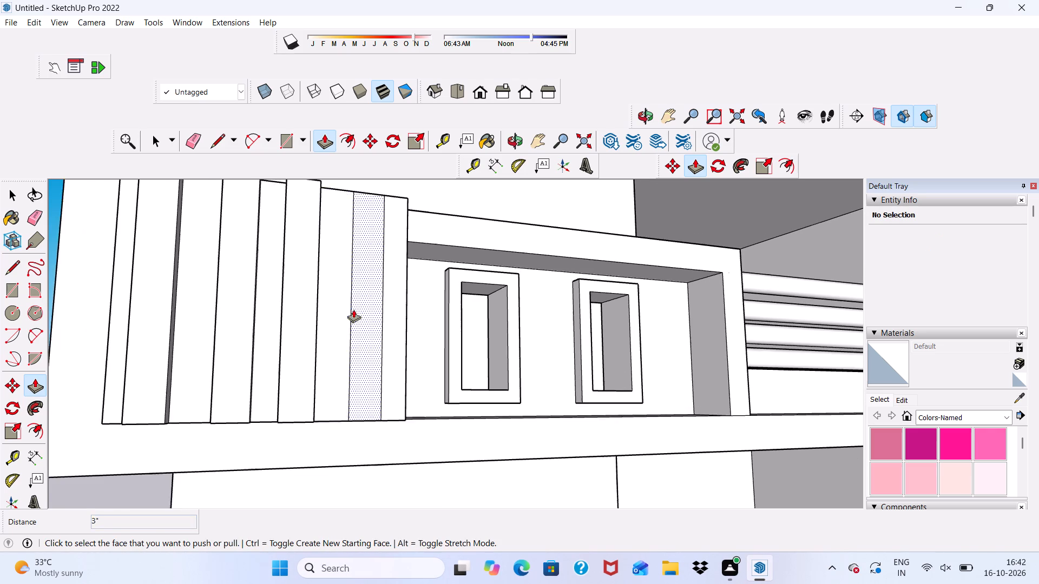
scroll(353, 309, up, 1)
click(357, 311)
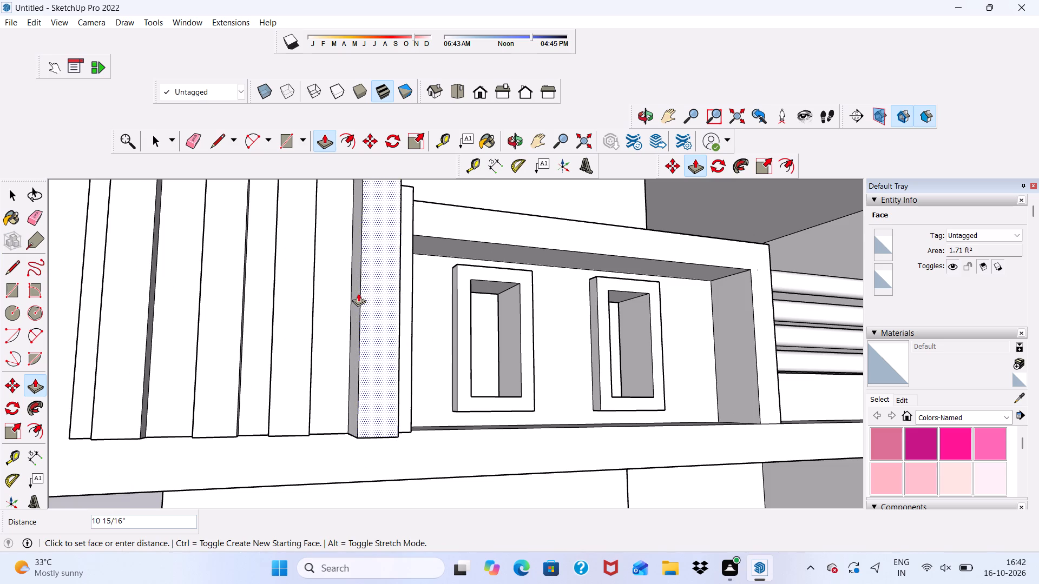
key(3)
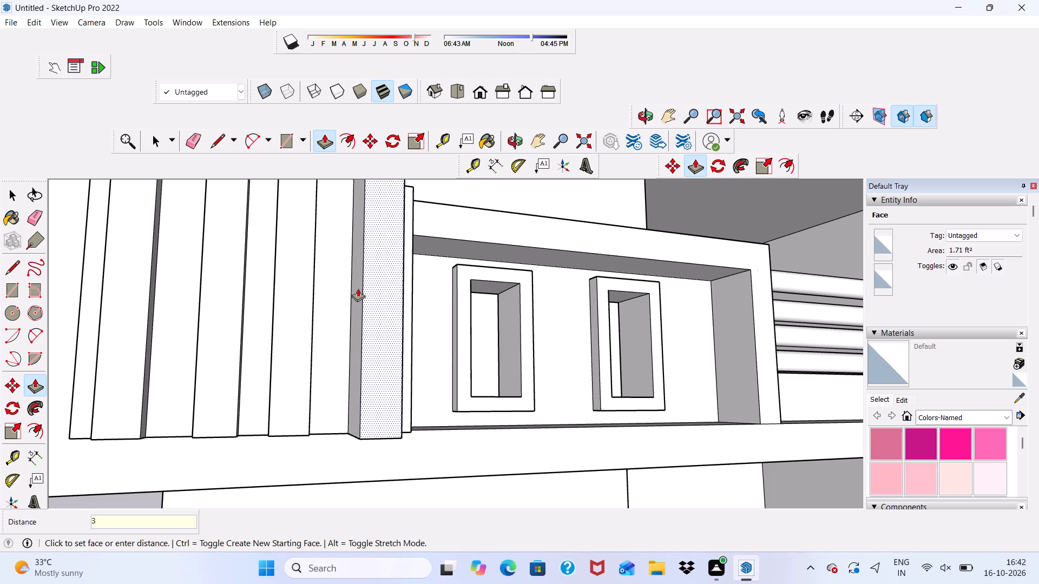
key(shift+quotedbl)
key(Return)
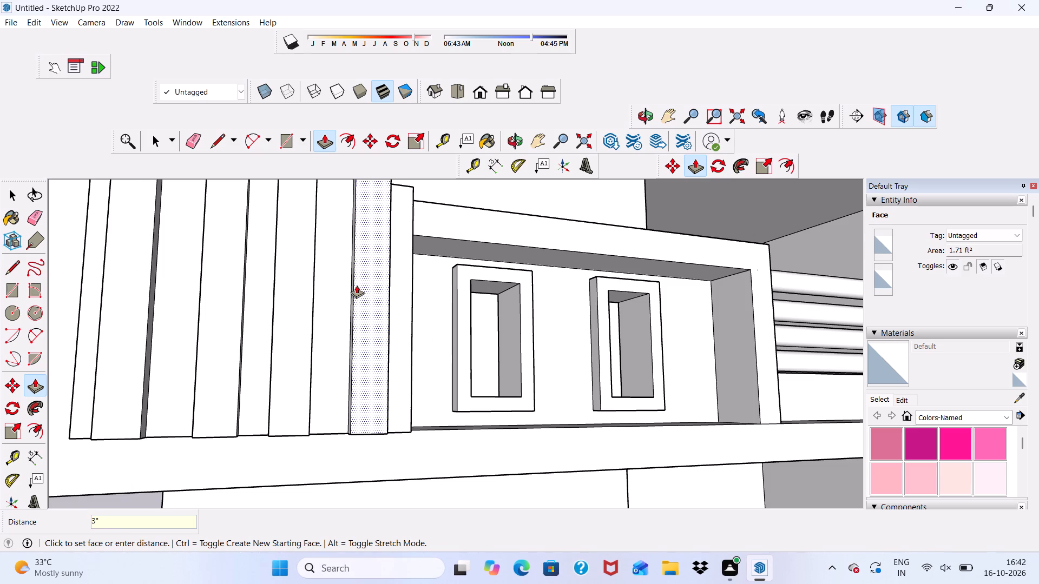
Examine the raised strips on the balcony box and roof parapet box, and the overall front elevation.
scroll(351, 285, down, 5)
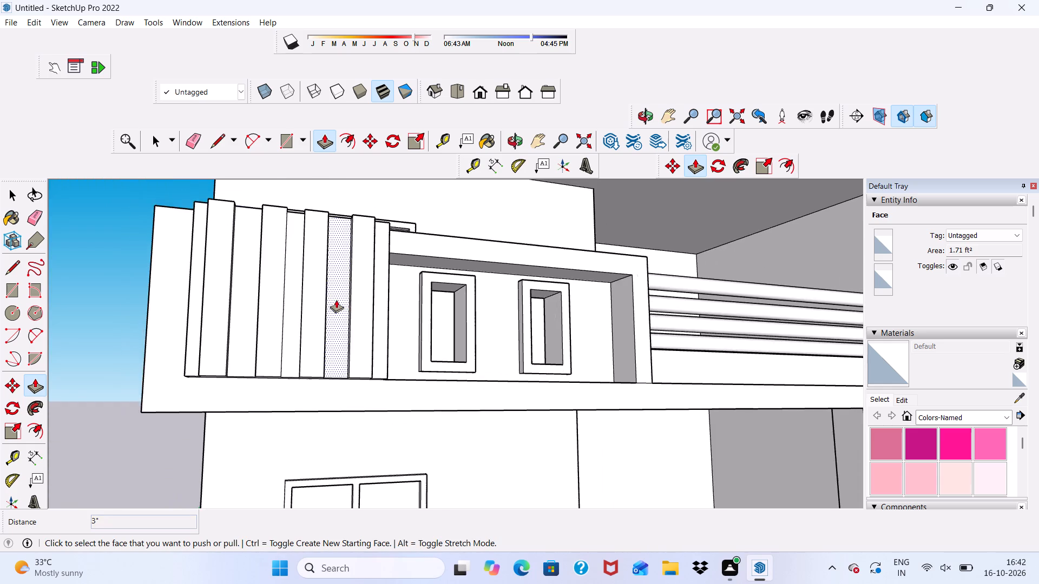
scroll(336, 300, down, 6)
middle_drag(356, 297, 229, 397)
scroll(232, 327, up, 2)
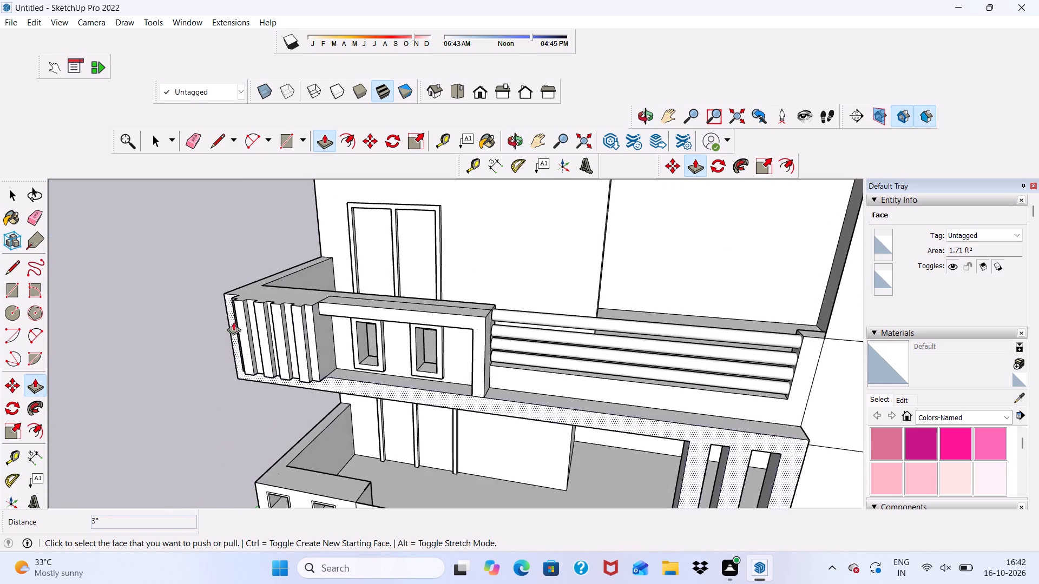
scroll(233, 322, up, 9)
scroll(253, 406, up, 1)
scroll(274, 274, down, 6)
scroll(277, 390, up, 5)
scroll(273, 387, down, 4)
middle_drag(273, 386, 286, 313)
scroll(291, 314, down, 12)
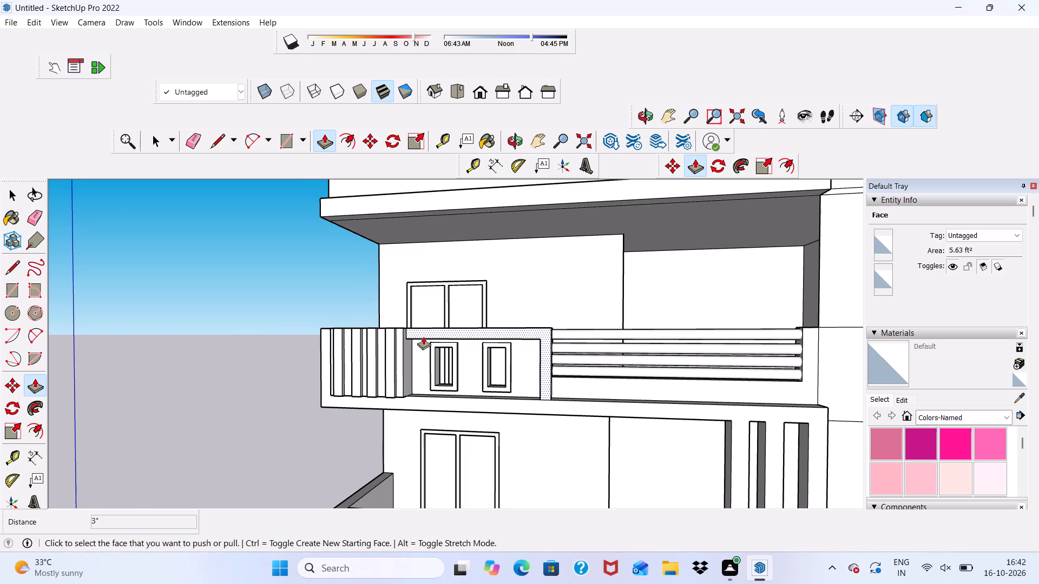
scroll(423, 339, down, 9)
scroll(582, 291, up, 15)
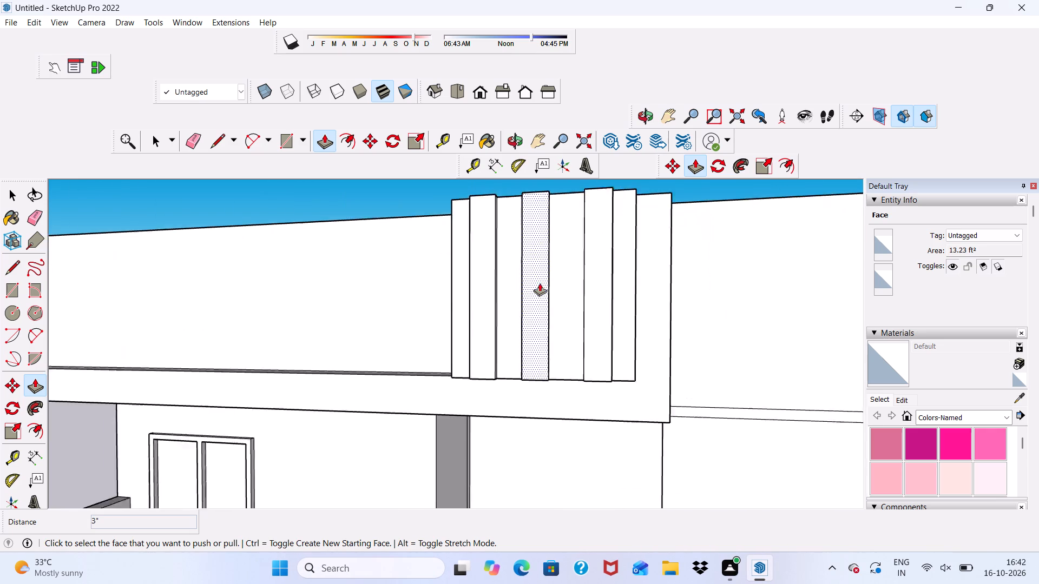
scroll(540, 283, up, 2)
scroll(537, 242, down, 1)
middle_drag(541, 246, 501, 384)
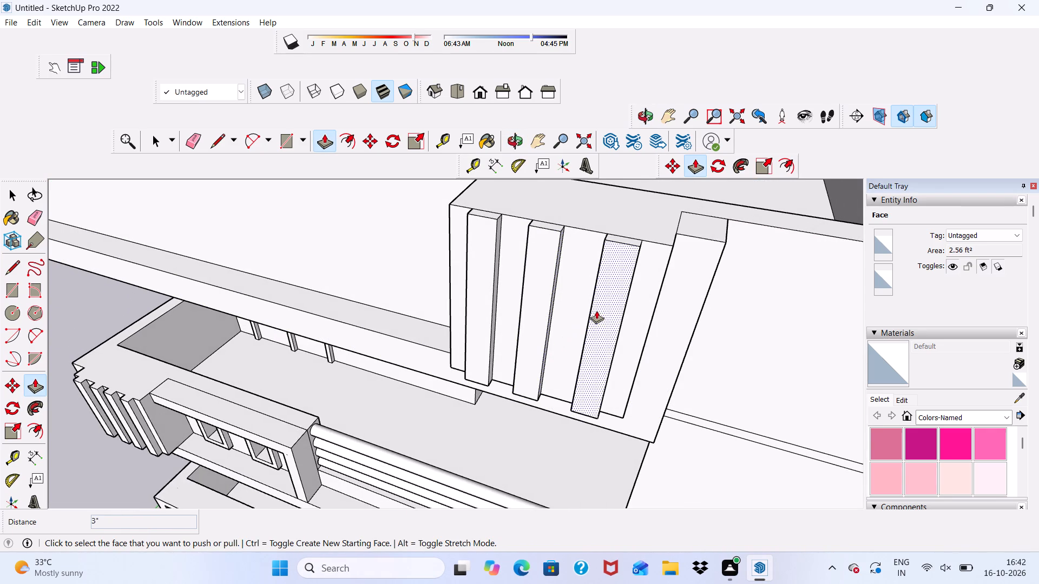
scroll(499, 286, down, 4)
middle_drag(523, 343, 550, 286)
scroll(550, 286, down, 8)
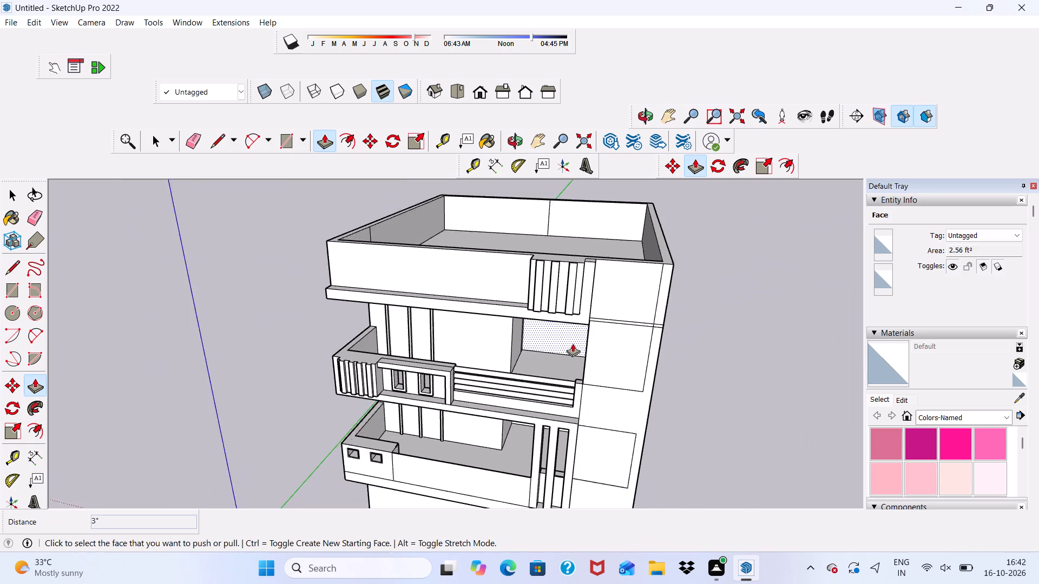
middle_drag(575, 337, 613, 252)
scroll(616, 255, up, 4)
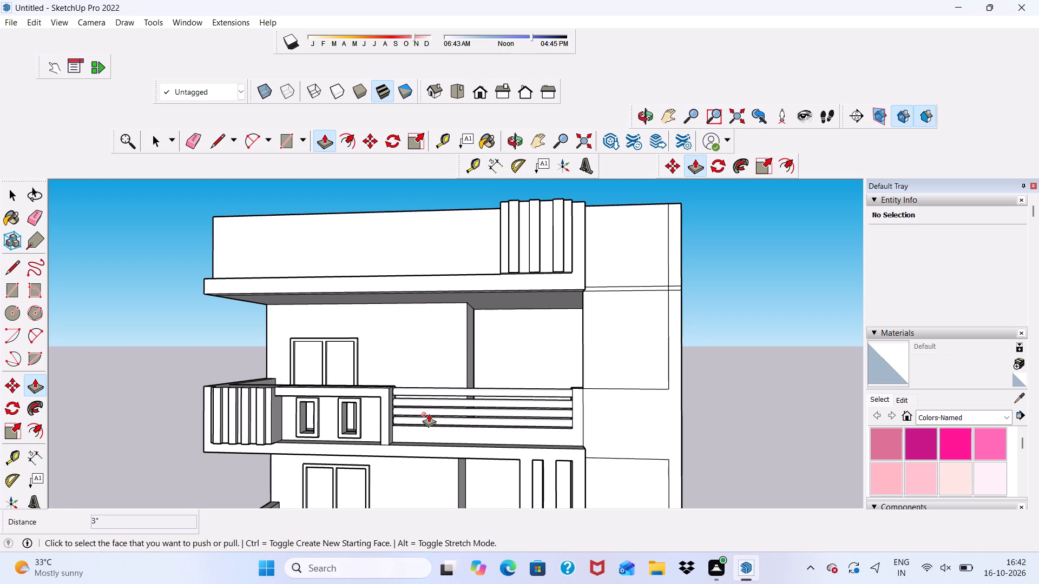
scroll(348, 477, up, 1)
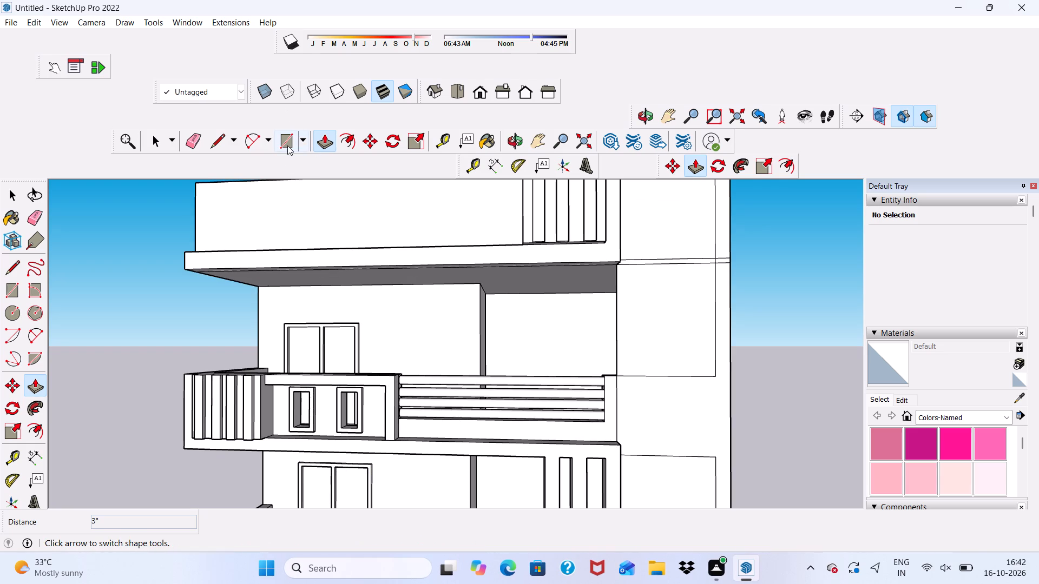
Draw a full-width rectangle about 16' 3 15/16" by 1' 4 3/8" along the top of the wall behind the upper balcony.
click(287, 145)
scroll(183, 309, up, 5)
scroll(258, 288, down, 10)
middle_drag(332, 355, 392, 266)
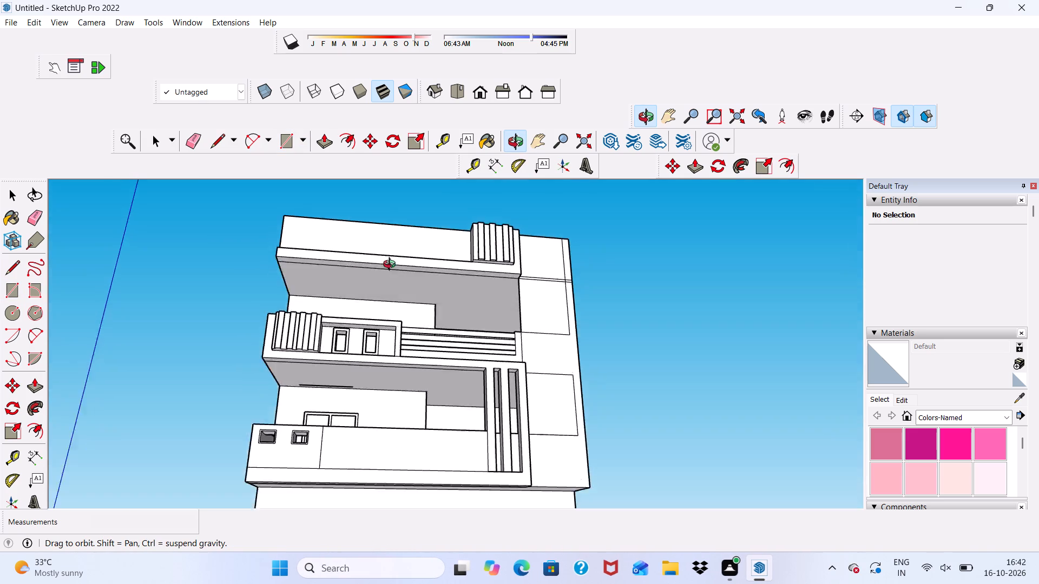
middle_drag(392, 266, 389, 344)
scroll(339, 313, up, 4)
scroll(274, 289, up, 4)
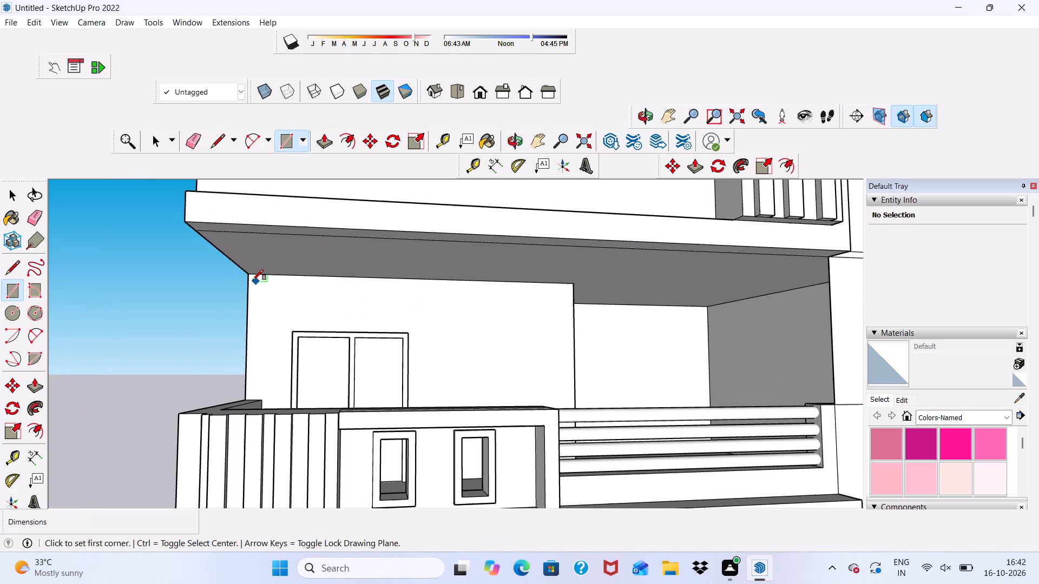
click(247, 276)
click(571, 309)
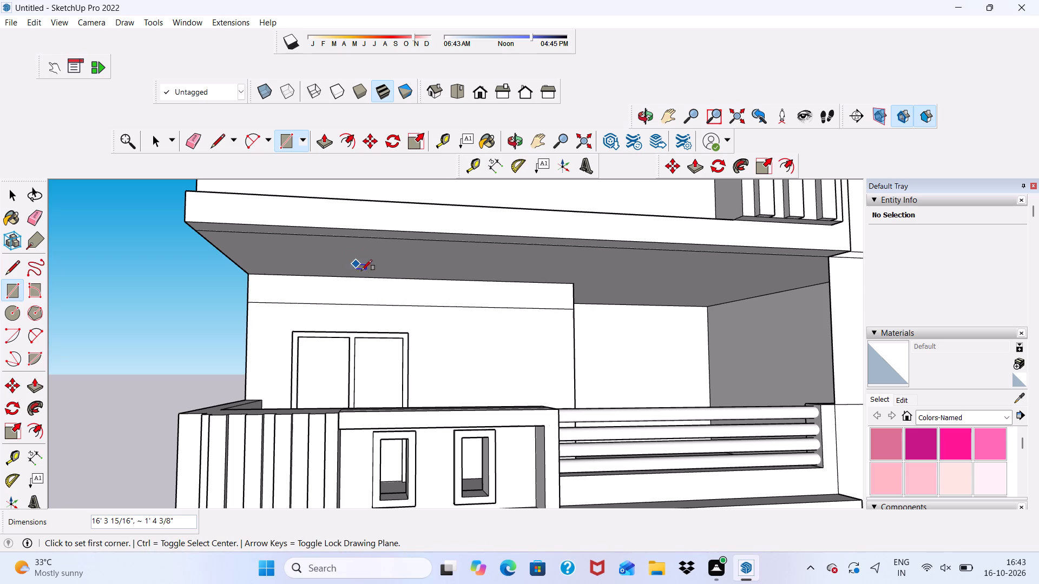
Copy the wall band about 1' 8 7/16" downward and array it 25 times down the front wall.
scroll(369, 286, up, 4)
drag(369, 286, 366, 298)
key(space)
click(364, 299)
click(364, 299)
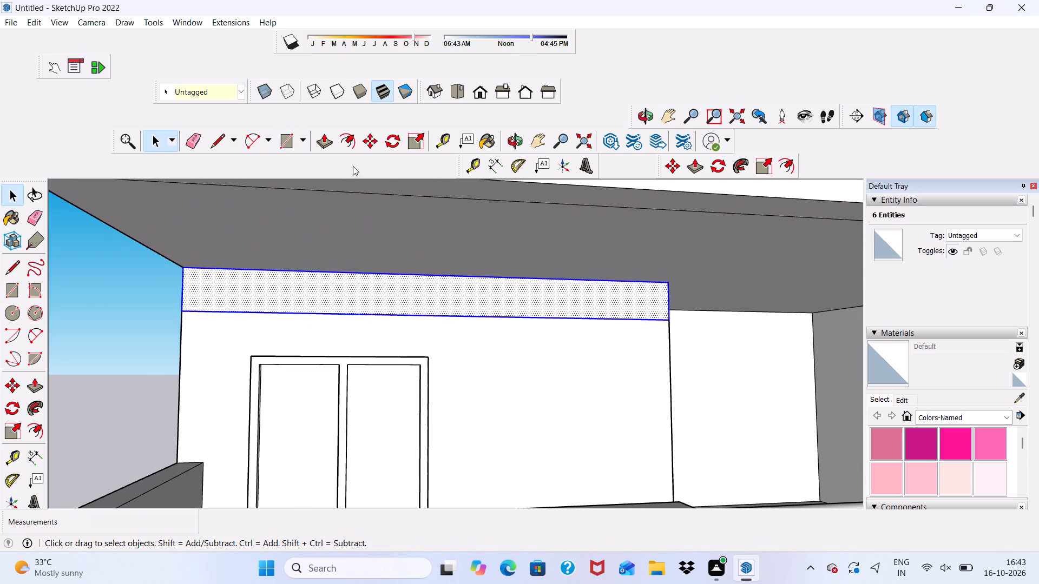
click(366, 142)
click(369, 297)
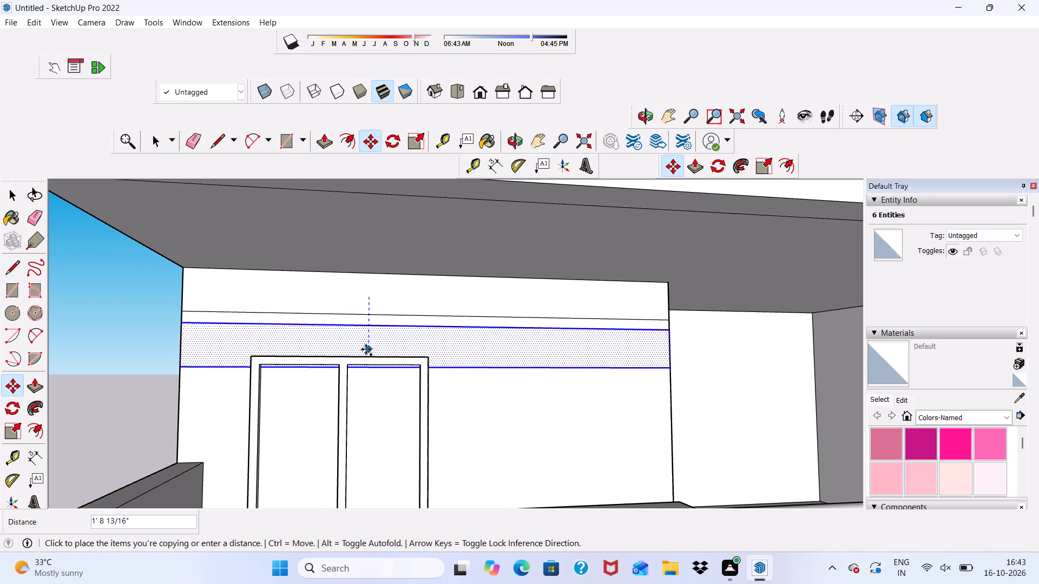
click(366, 349)
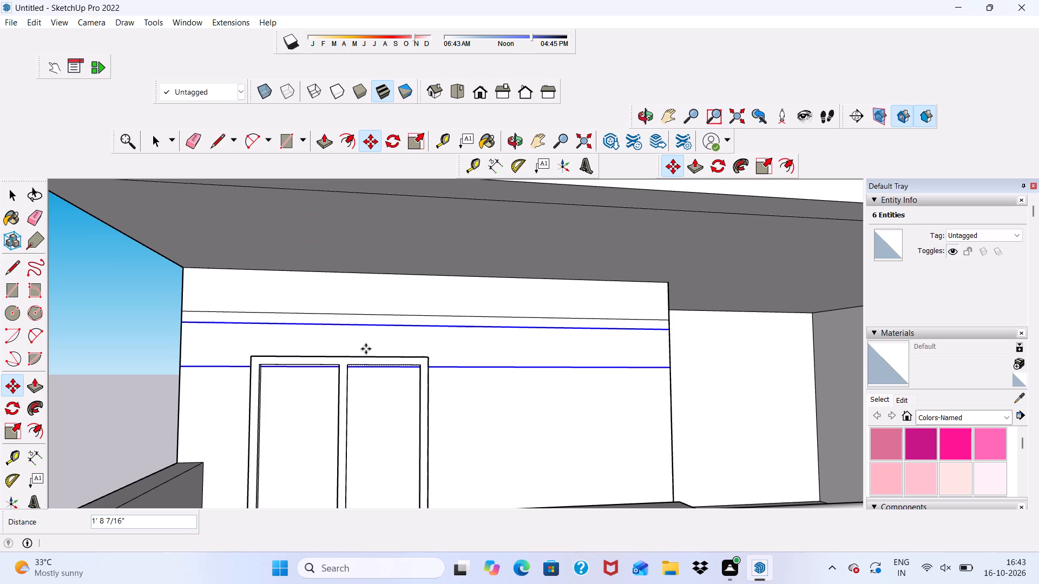
scroll(262, 363, down, 4)
middle_drag(279, 368, 247, 406)
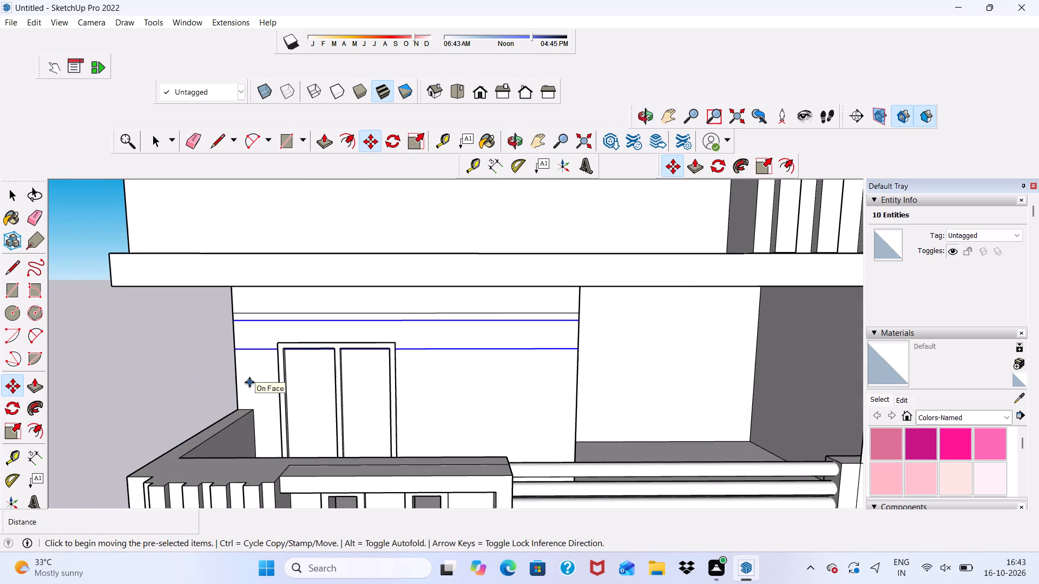
key(shift+asterisk)
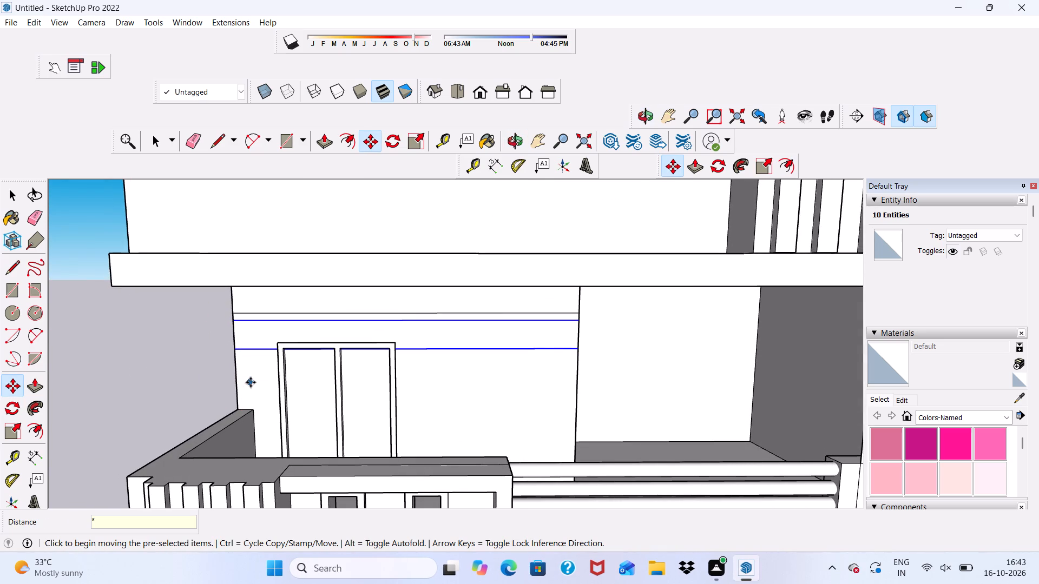
text(25)
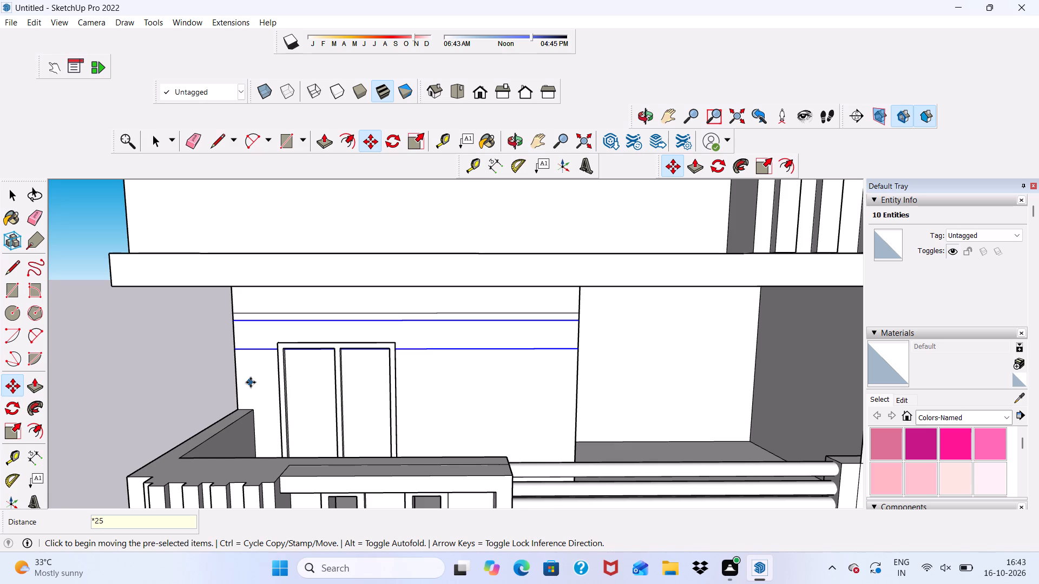
key(Return)
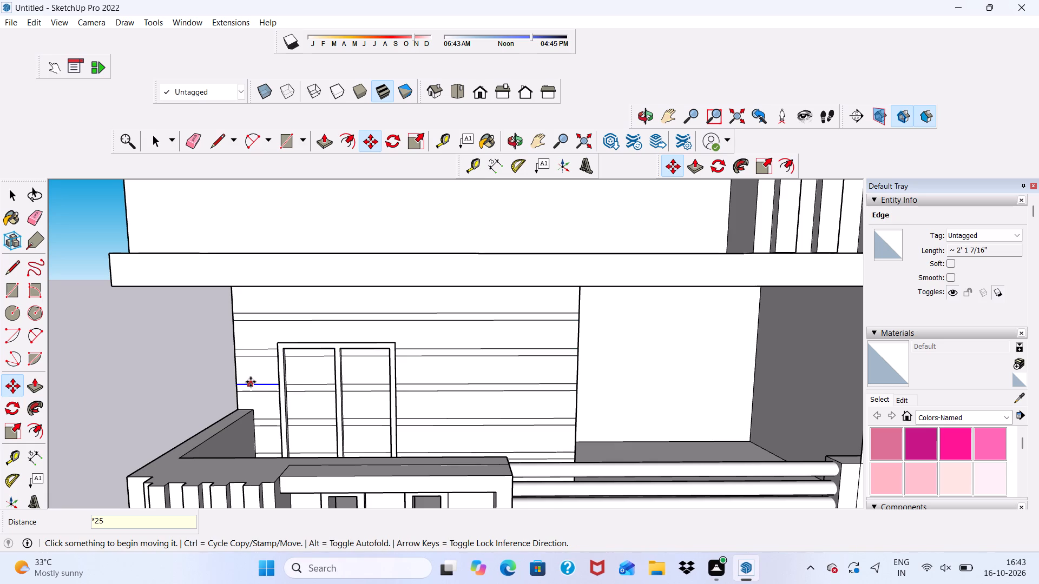
Examine the horizontal bands on the front walls behind the upper and lower balconies.
scroll(251, 382, down, 3)
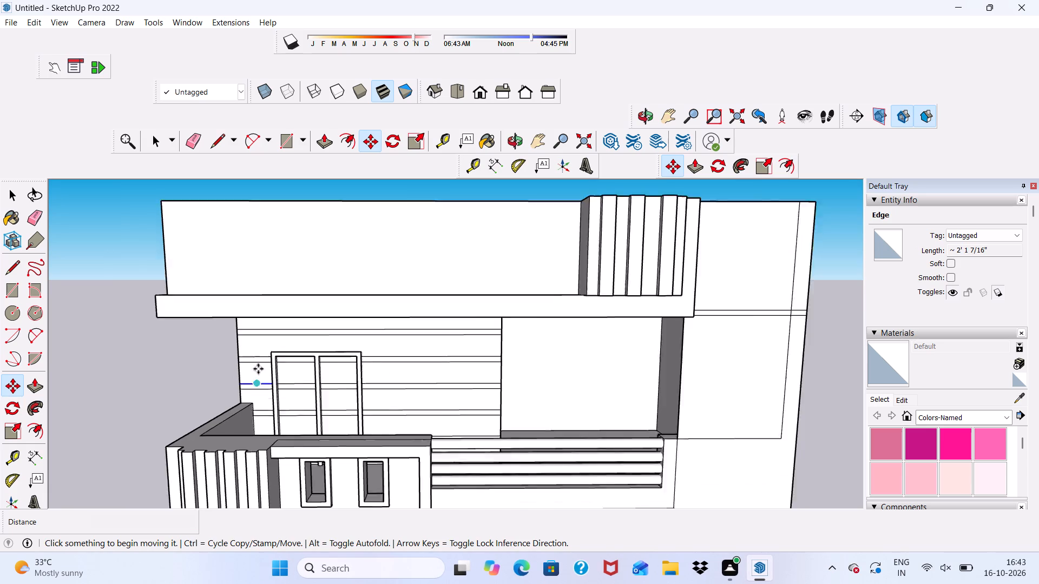
scroll(258, 369, down, 3)
scroll(190, 305, down, 6)
scroll(269, 447, up, 12)
middle_drag(239, 428, 242, 427)
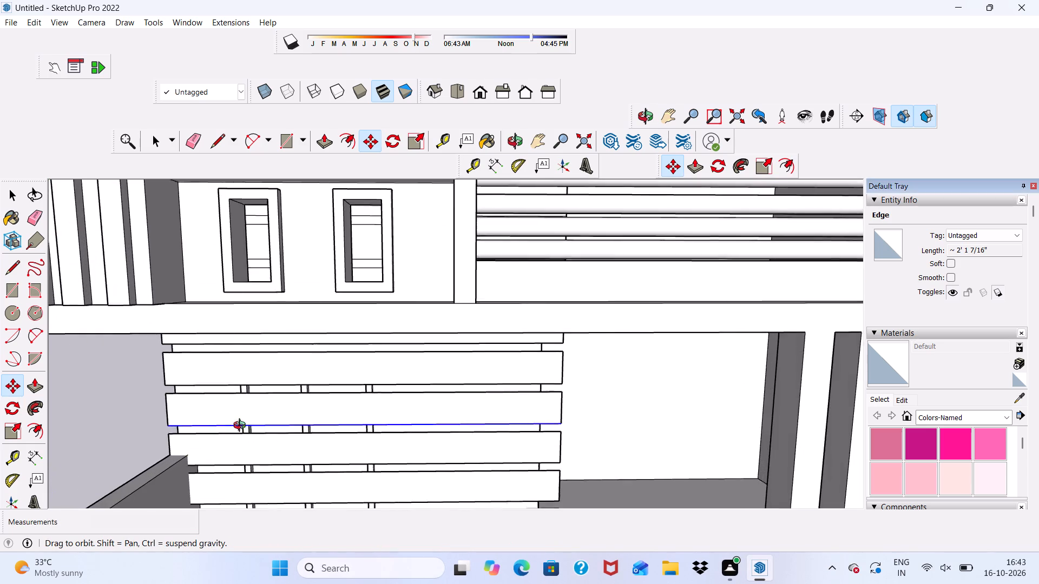
middle_drag(242, 427, 210, 456)
scroll(221, 449, up, 1)
scroll(233, 401, down, 11)
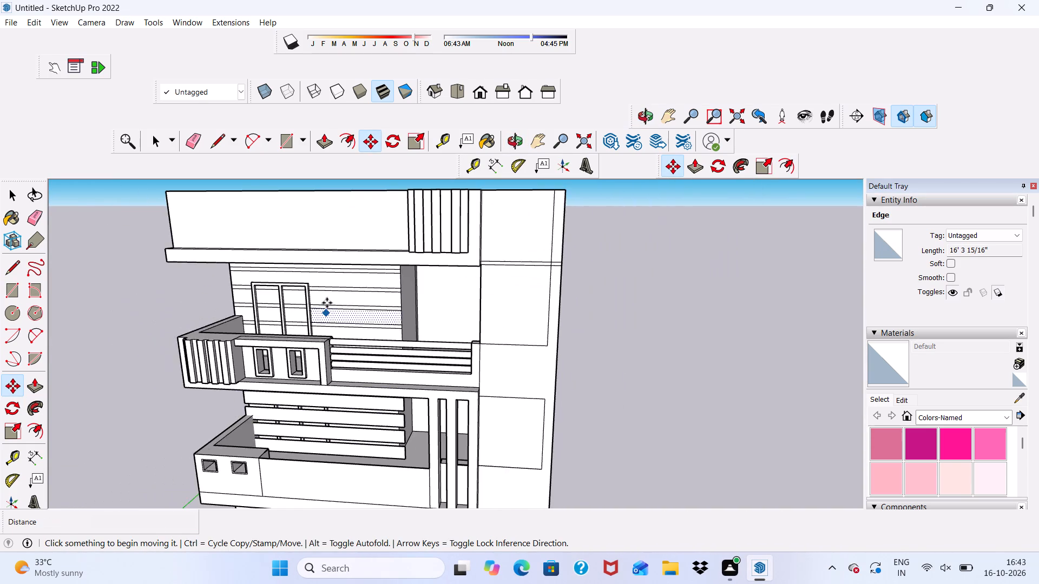
scroll(327, 301, up, 6)
scroll(282, 416, down, 1)
middle_drag(282, 428, 327, 218)
scroll(307, 294, up, 1)
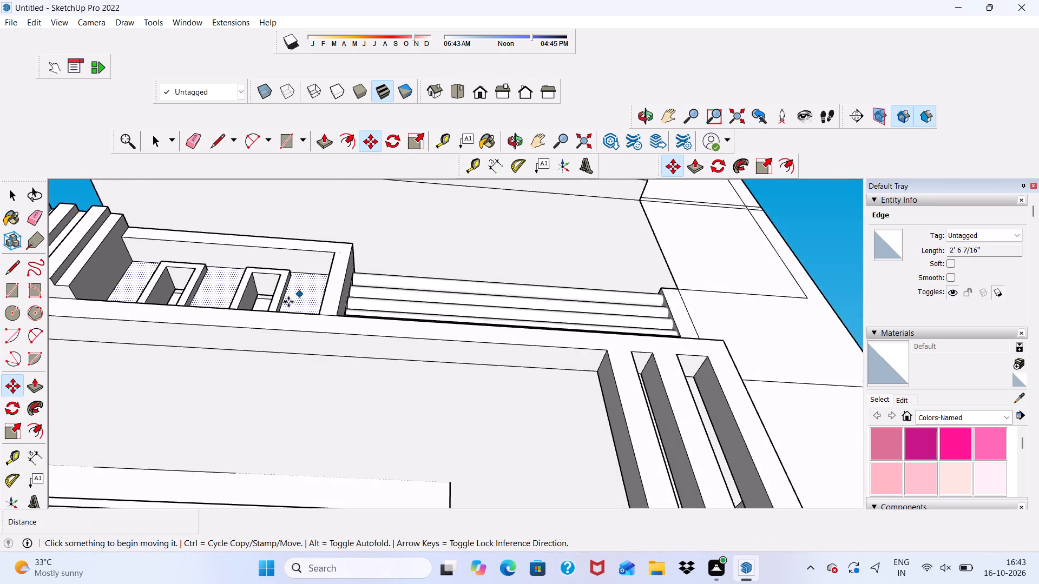
scroll(281, 311, down, 5)
middle_drag(273, 364, 147, 546)
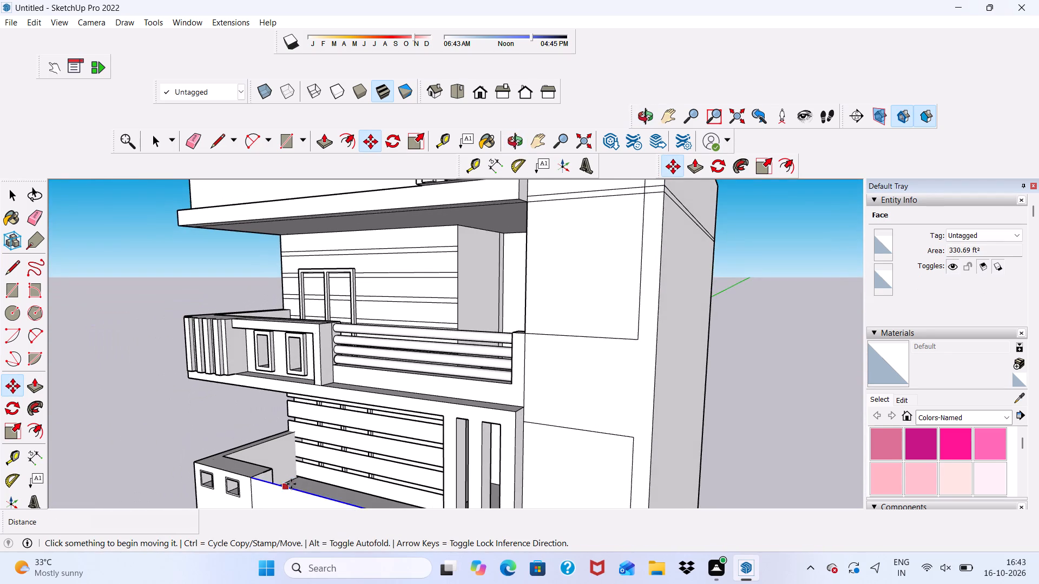
Erase the top, bottom and outer side edges of the highest band under the ceiling of the lower balcony.
scroll(350, 436, up, 5)
scroll(297, 371, down, 1)
middle_drag(298, 370, 360, 310)
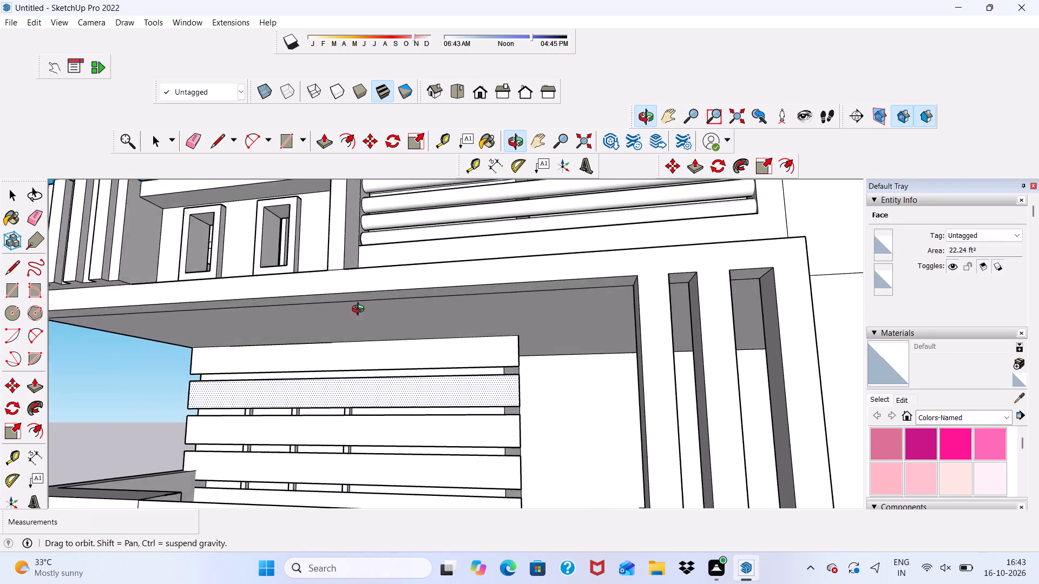
middle_drag(360, 310, 378, 330)
click(194, 138)
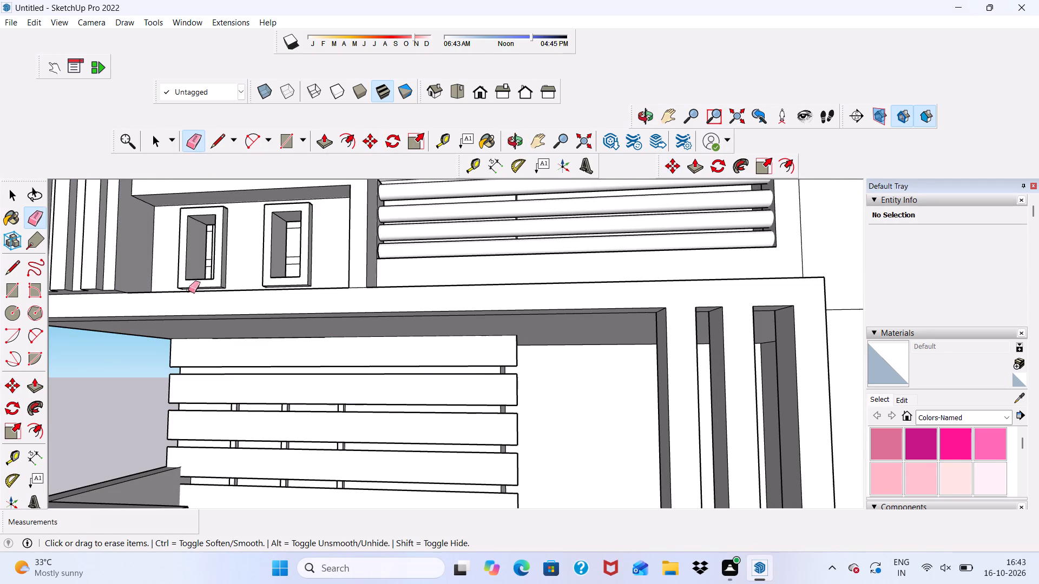
scroll(196, 353, up, 8)
click(173, 379)
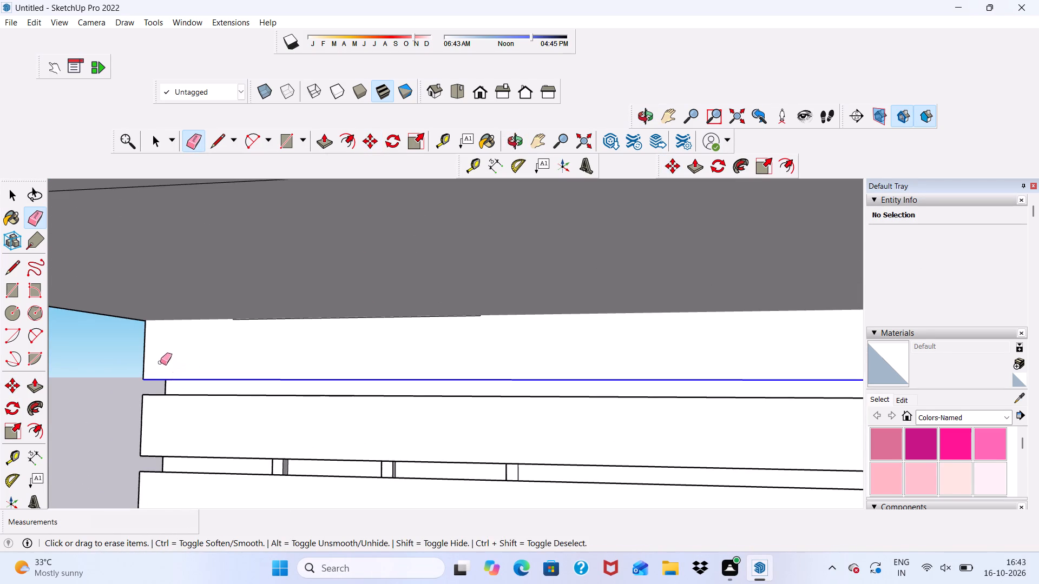
scroll(152, 359, up, 1)
click(139, 341)
scroll(277, 305, up, 2)
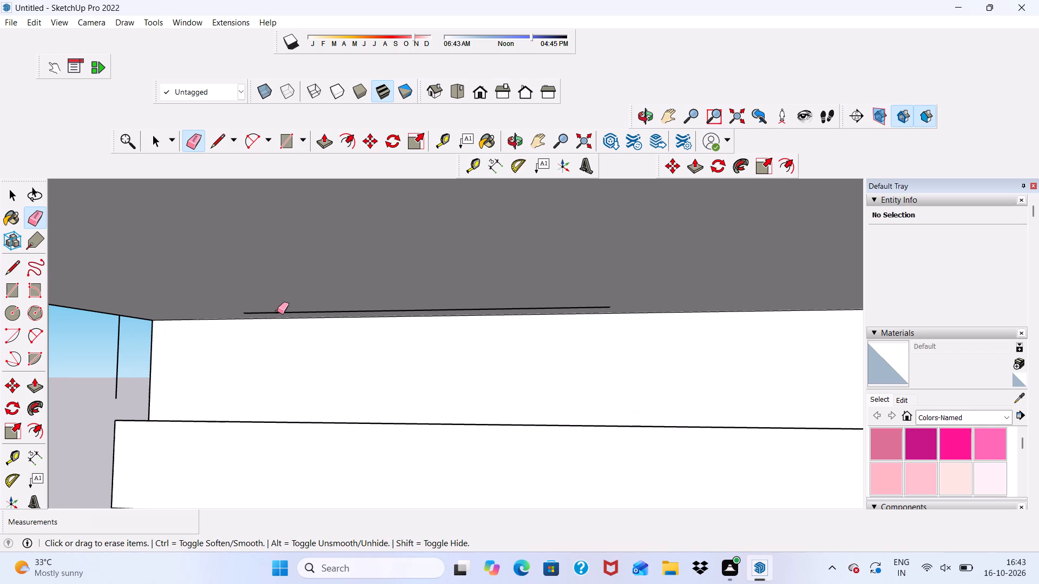
click(277, 311)
drag(116, 342, 109, 350)
drag(107, 349, 116, 351)
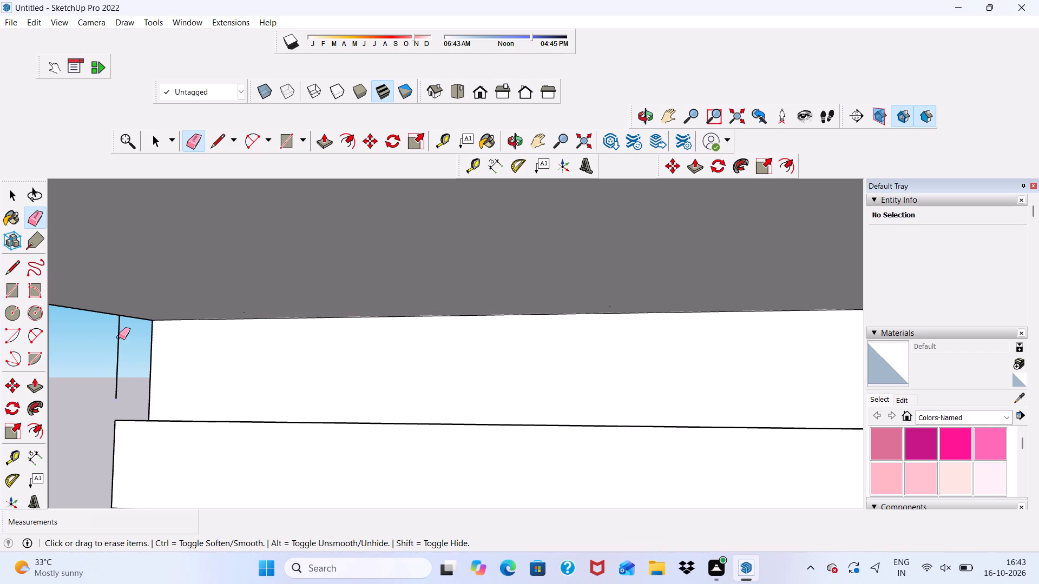
drag(119, 337, 117, 346)
Erase the leftover edges of that highest band at its inner end, near the recess beside the vertical fins.
scroll(88, 320, down, 11)
middle_drag(223, 353, 317, 322)
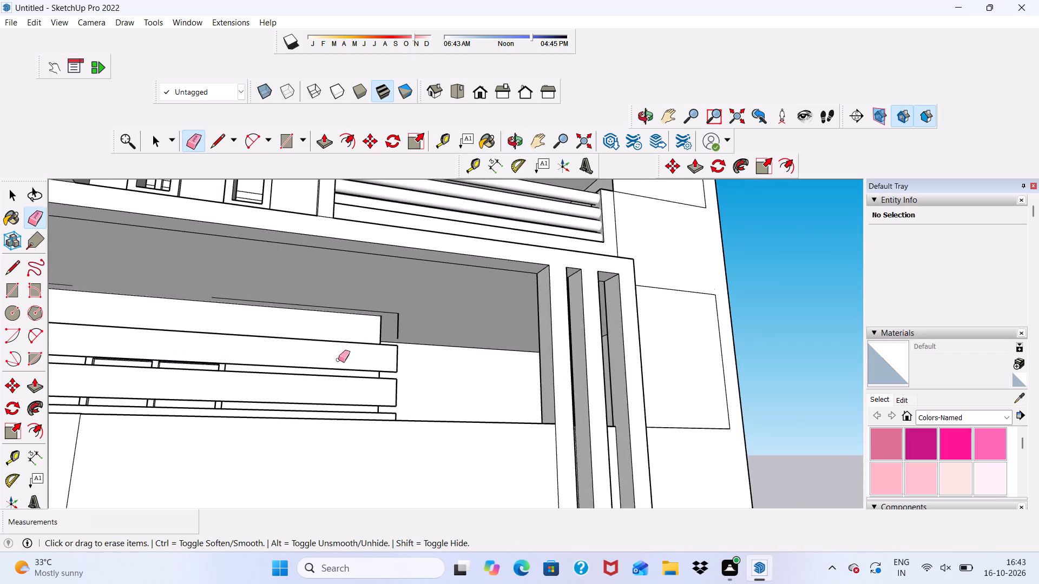
scroll(378, 359, up, 6)
drag(415, 302, 420, 308)
scroll(352, 280, down, 2)
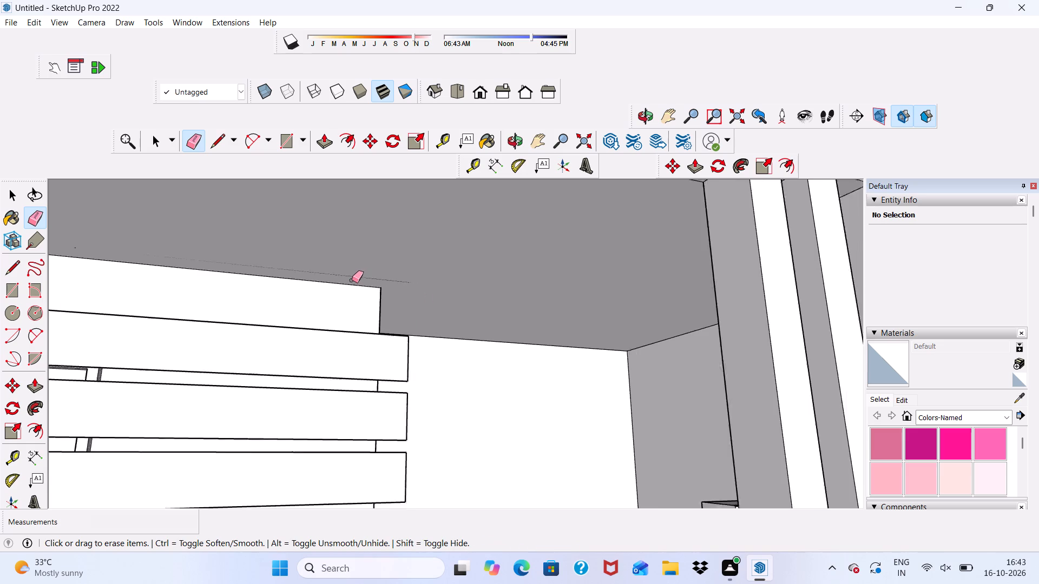
scroll(352, 280, down, 5)
click(308, 290)
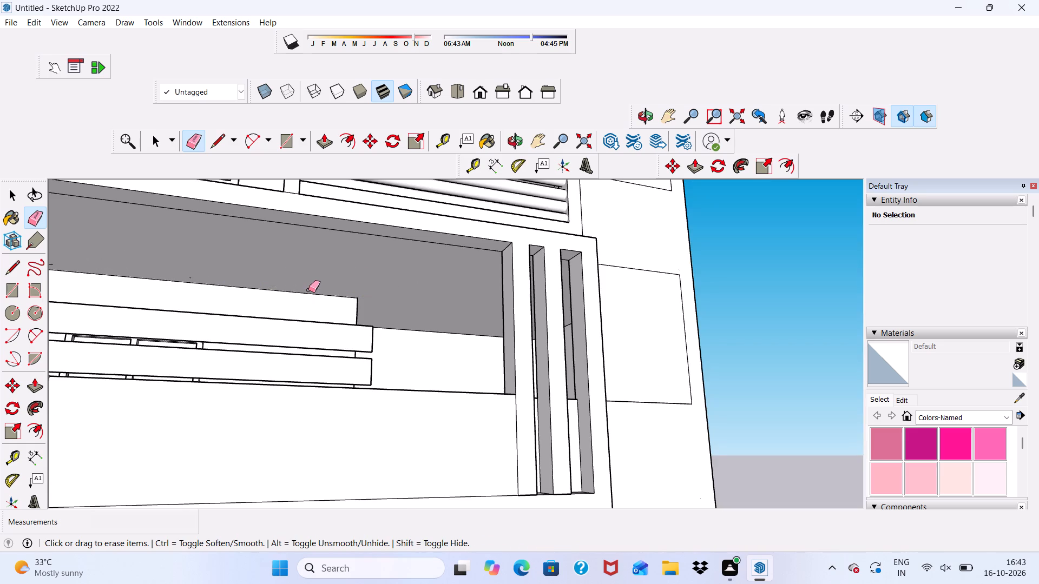
Erase the long horizontal edges of the surplus bands that extend below the base of the building.
scroll(311, 290, down, 7)
middle_drag(348, 360, 261, 492)
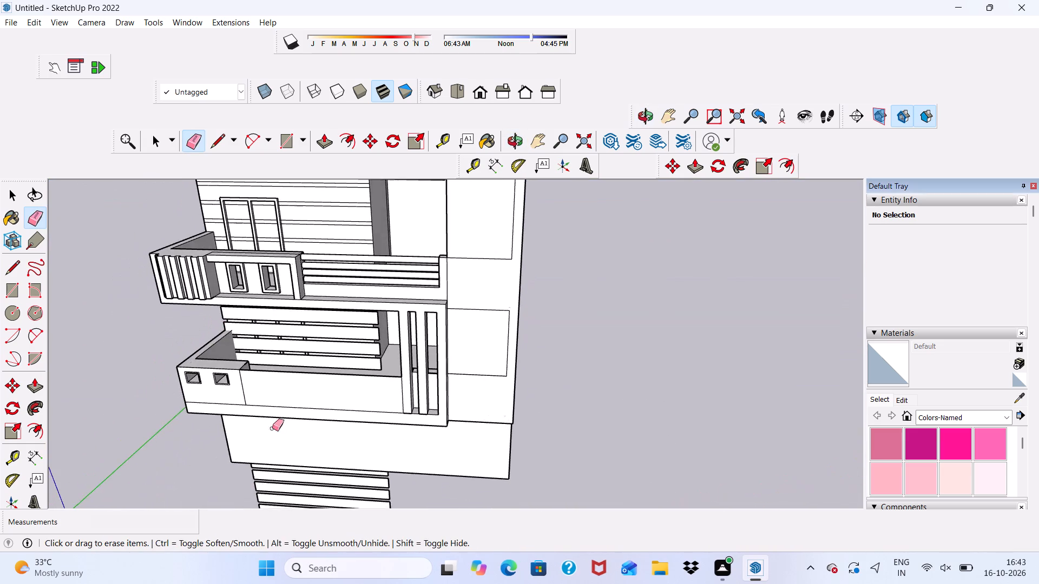
scroll(303, 375, up, 3)
scroll(304, 375, down, 4)
middle_drag(307, 376, 342, 238)
scroll(345, 244, up, 1)
scroll(336, 230, down, 11)
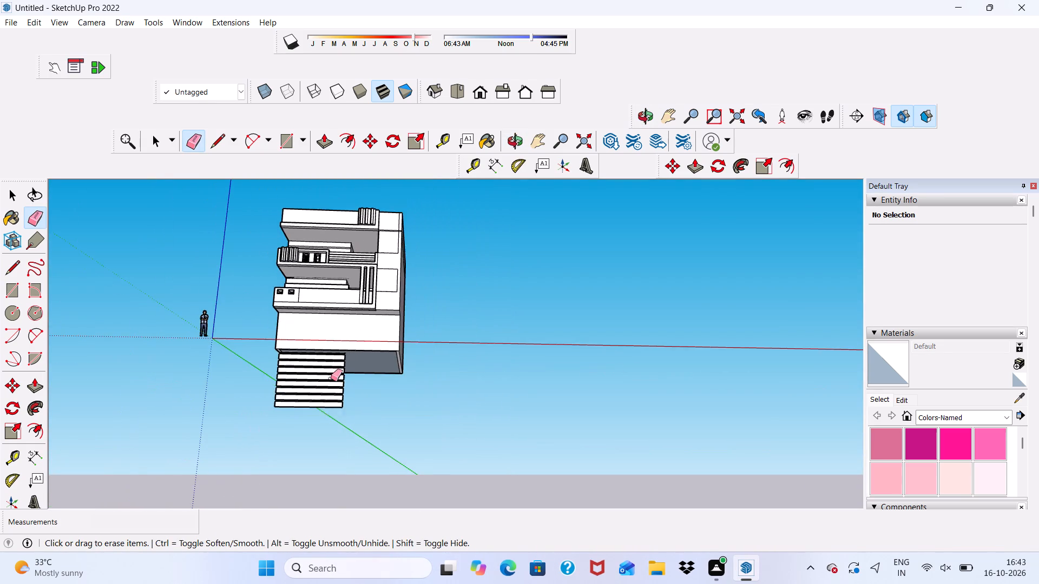
middle_drag(317, 452, 324, 354)
scroll(324, 352, up, 12)
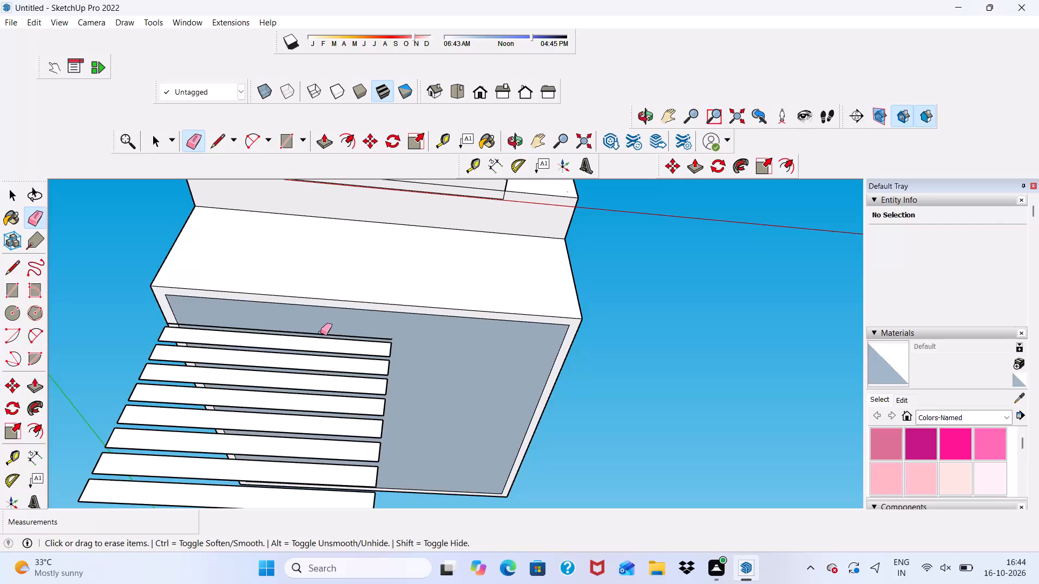
drag(320, 333, 275, 517)
scroll(260, 305, down, 5)
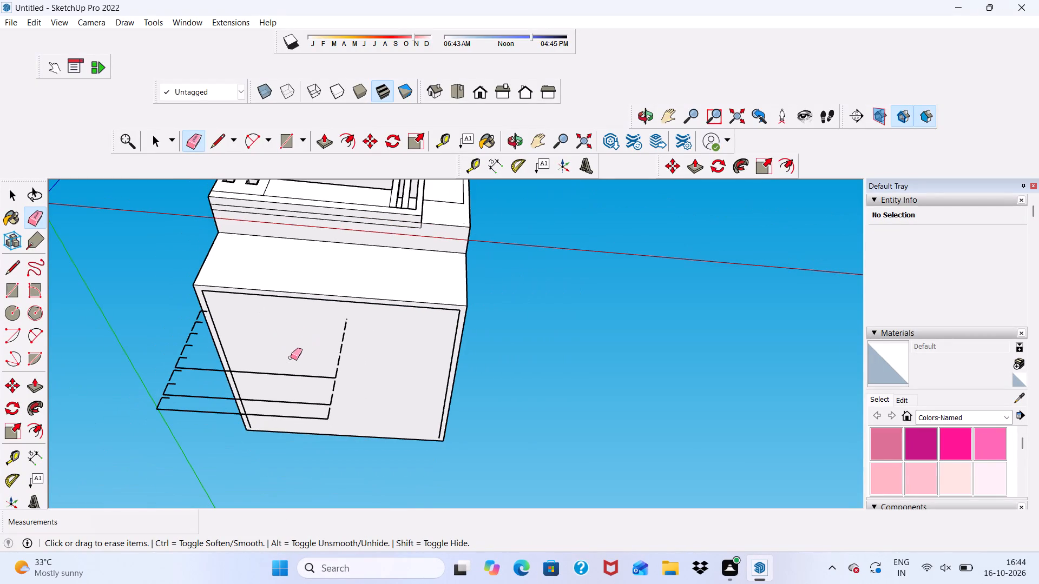
drag(291, 360, 284, 422)
Erase the row of short end edges left by the surplus bands across the underside of the building.
scroll(342, 327, up, 6)
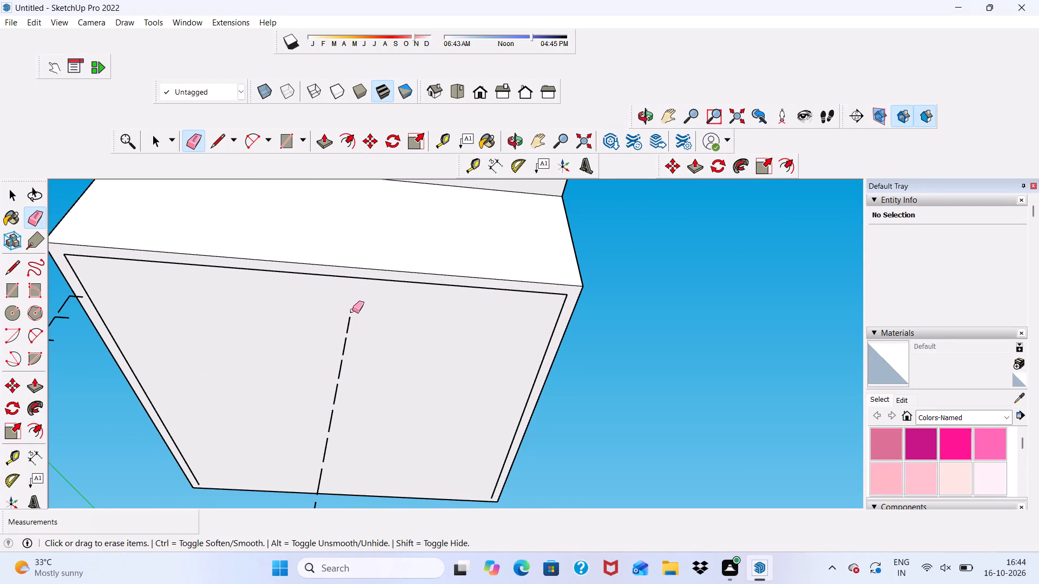
drag(352, 310, 334, 402)
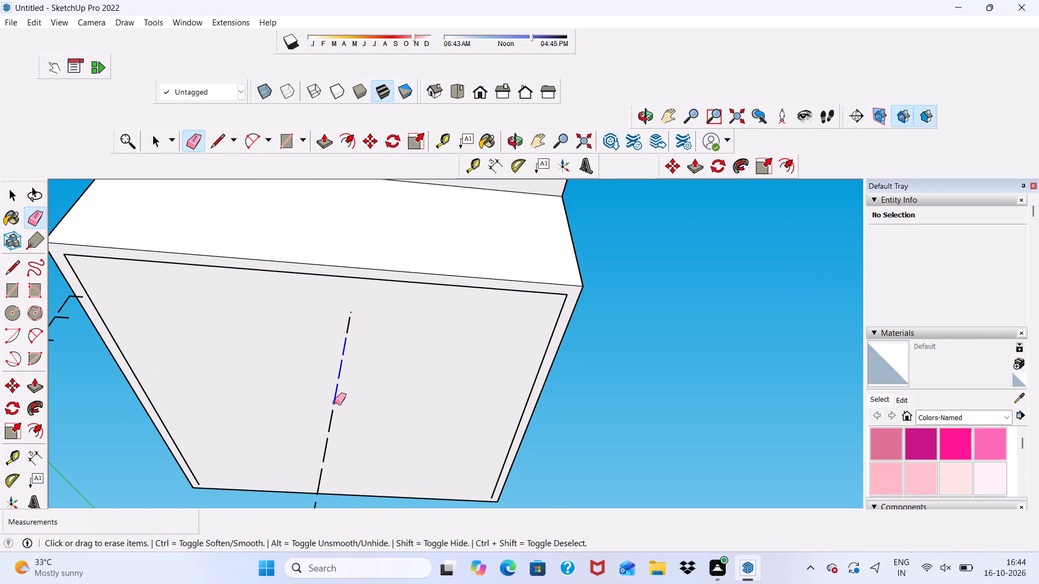
drag(334, 402, 321, 448)
scroll(312, 311, down, 5)
drag(337, 313, 343, 325)
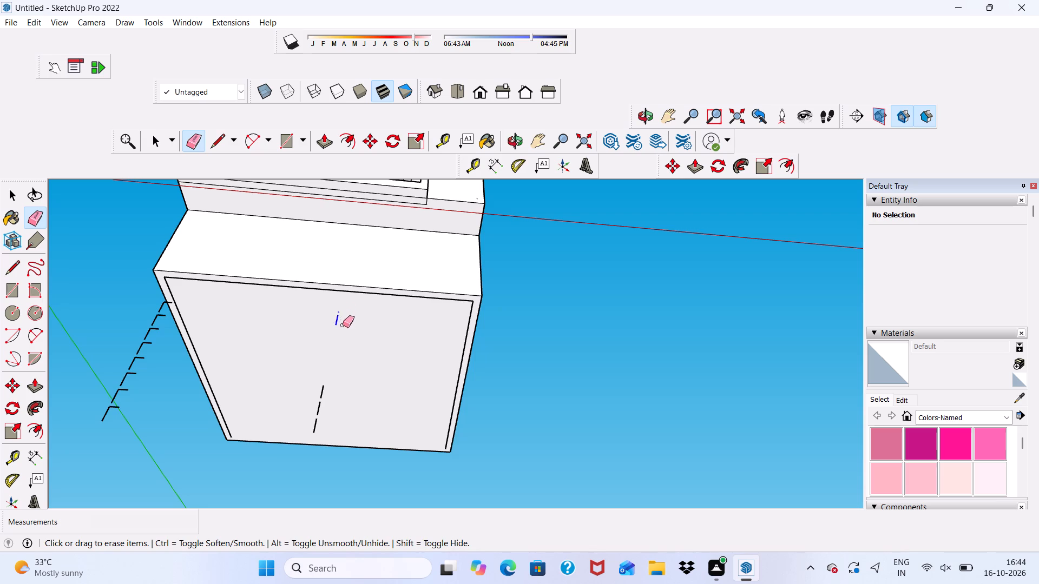
drag(343, 325, 341, 325)
drag(335, 312, 345, 317)
scroll(313, 384, down, 3)
scroll(325, 406, up, 7)
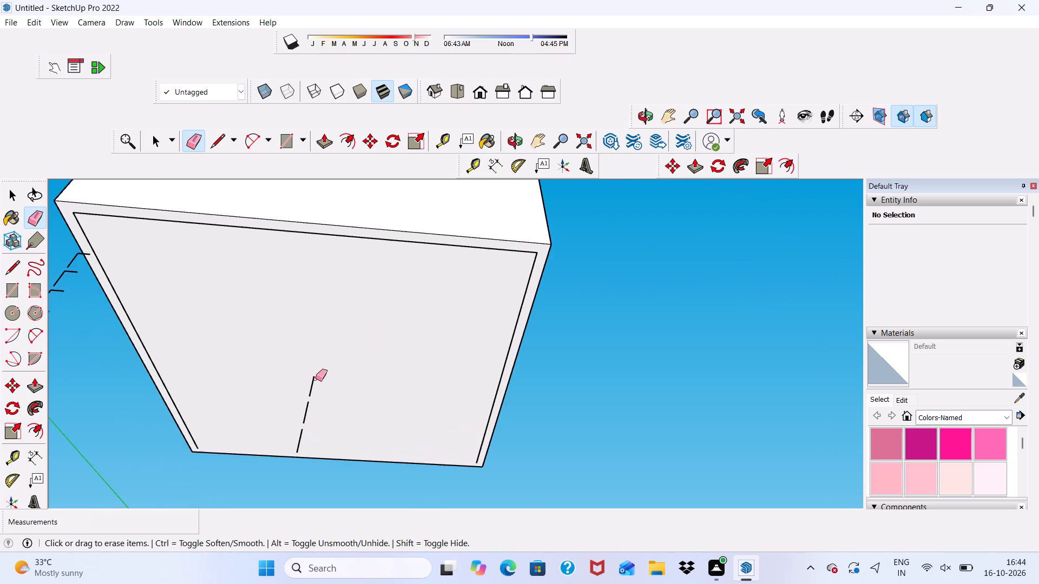
drag(311, 396, 295, 459)
scroll(302, 340, down, 7)
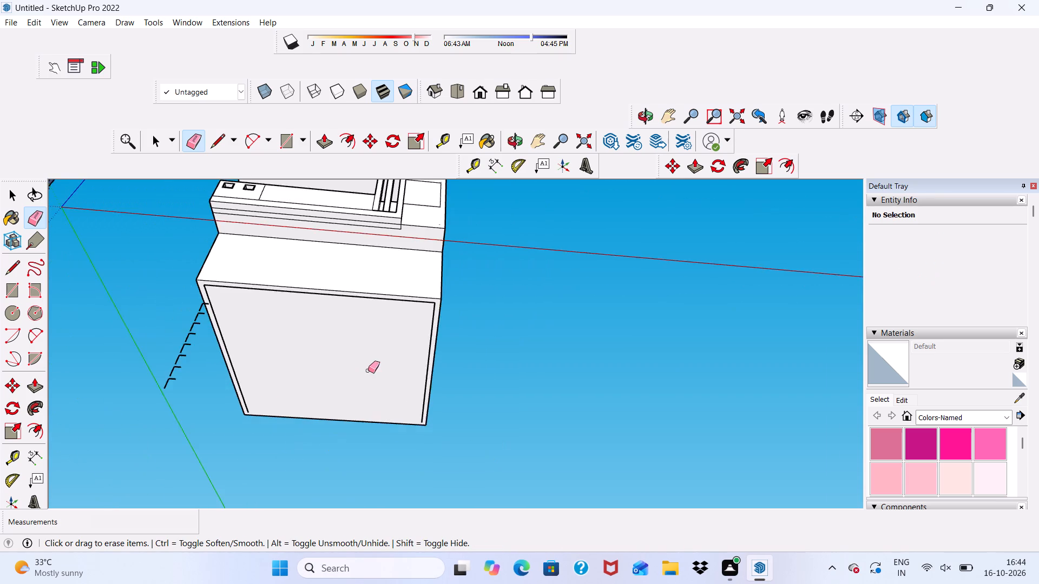
Erase the uppermost leftover stubs of the surplus bands just outside the building's bottom corner.
scroll(262, 341, up, 14)
drag(185, 304, 185, 306)
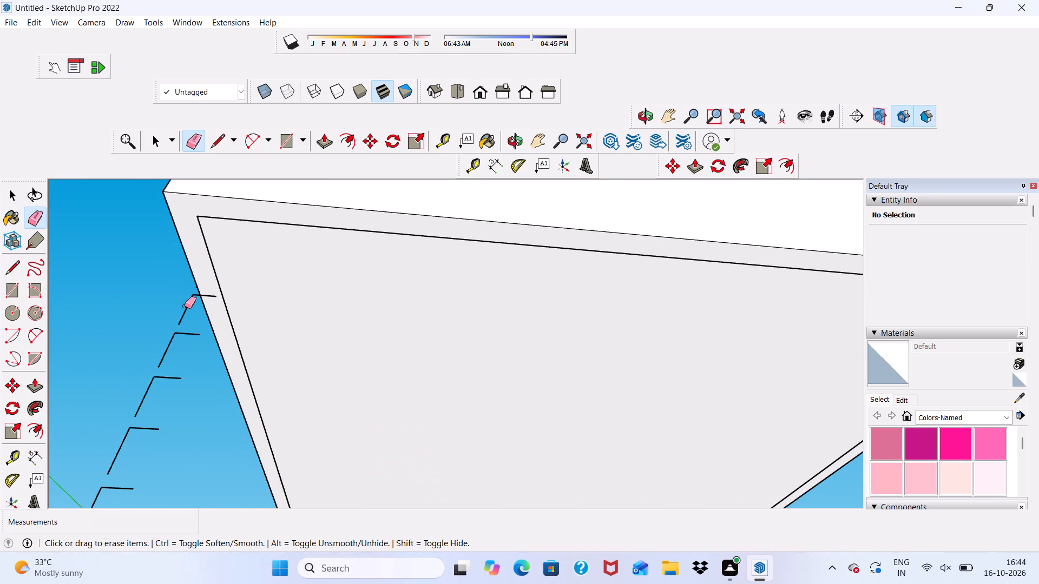
drag(185, 306, 159, 398)
scroll(153, 305, down, 6)
scroll(175, 315, up, 9)
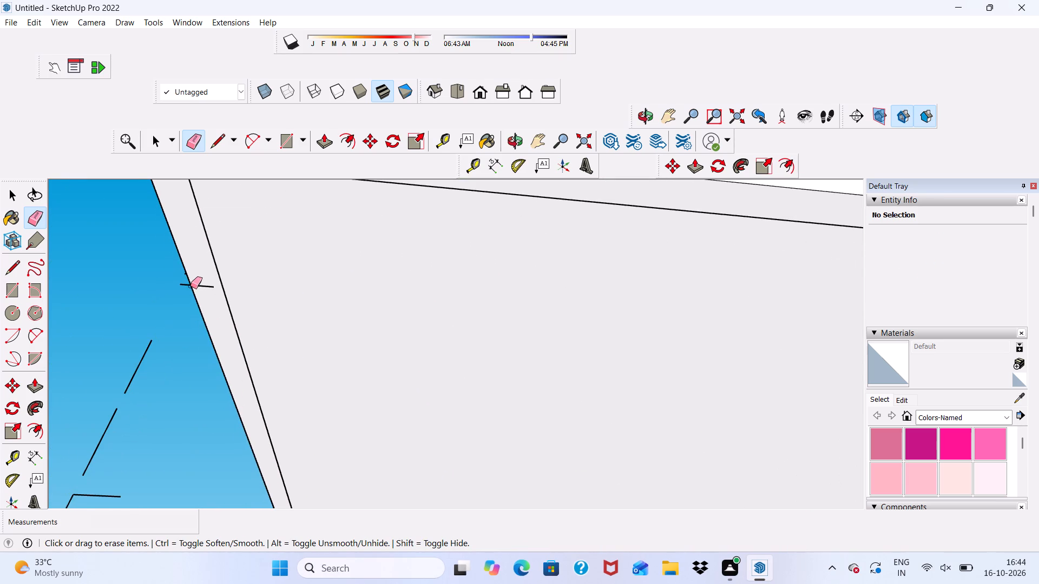
click(199, 286)
drag(154, 341, 143, 363)
scroll(141, 296, down, 13)
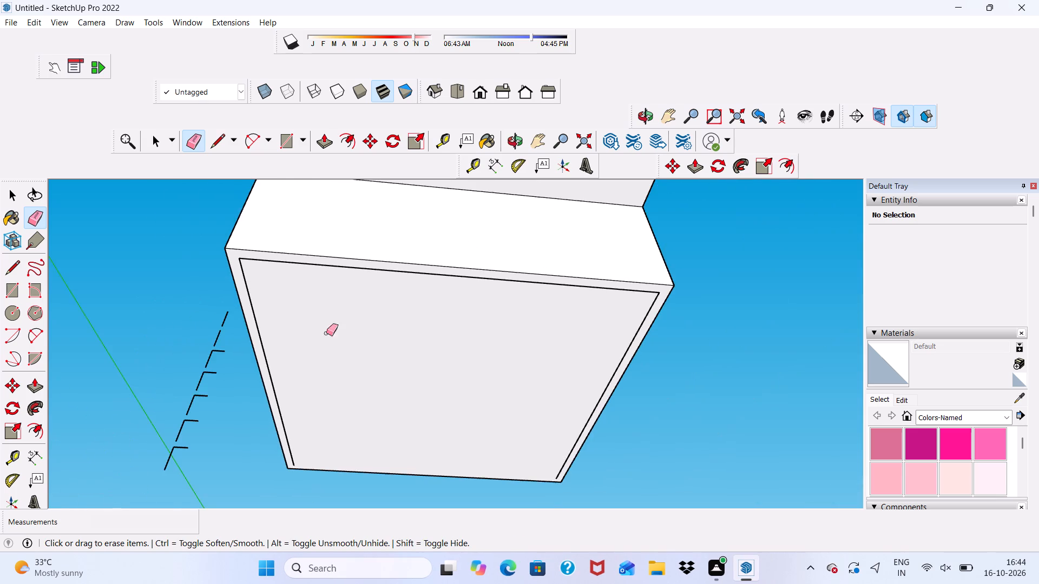
Erase the short horizontal stubs on the remaining row of band ends outside the building's base.
scroll(200, 433, up, 5)
drag(198, 434, 216, 380)
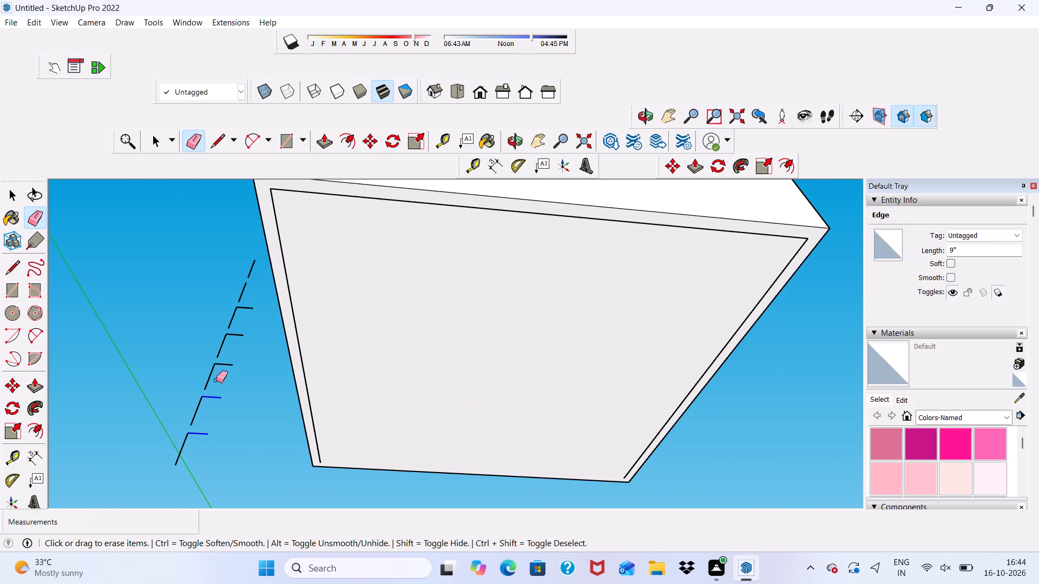
drag(216, 380, 225, 348)
drag(233, 327, 240, 315)
click(255, 287)
drag(257, 283, 258, 277)
Erase the remaining end edges and last stub of the surplus bands outside the building's base.
drag(254, 261, 252, 268)
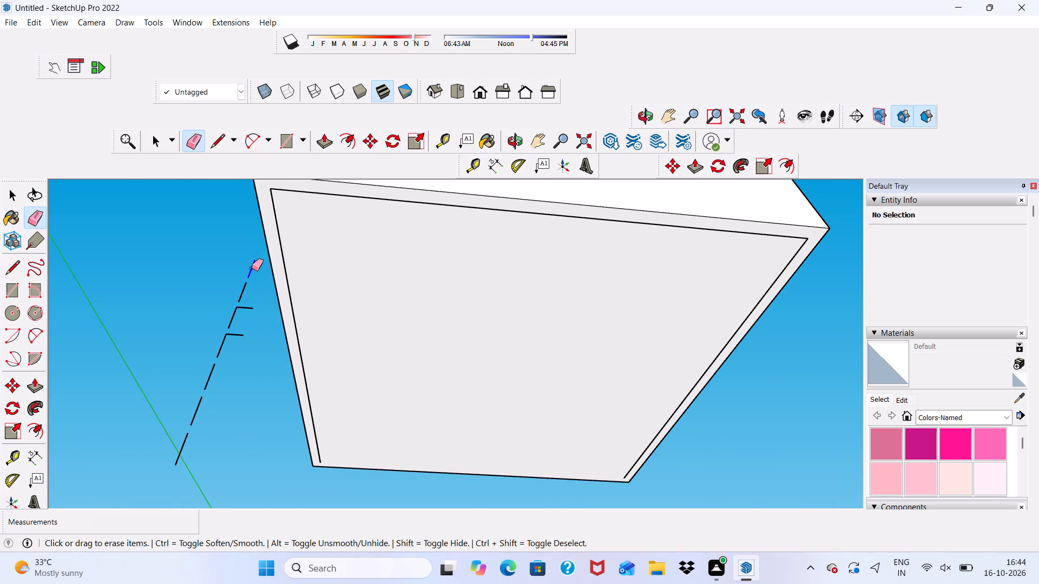
drag(252, 268, 195, 434)
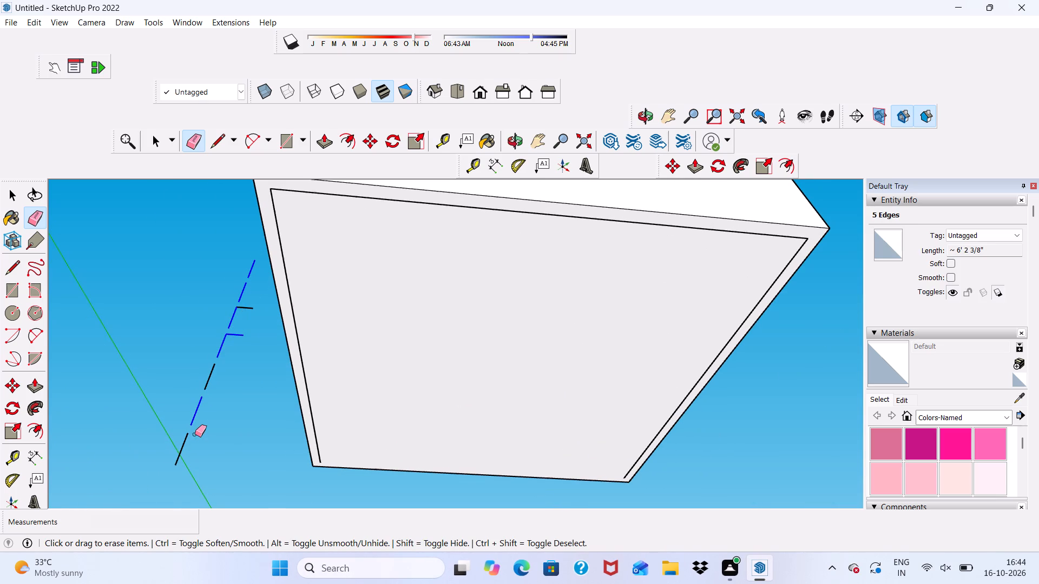
drag(195, 434, 166, 413)
drag(216, 373, 211, 380)
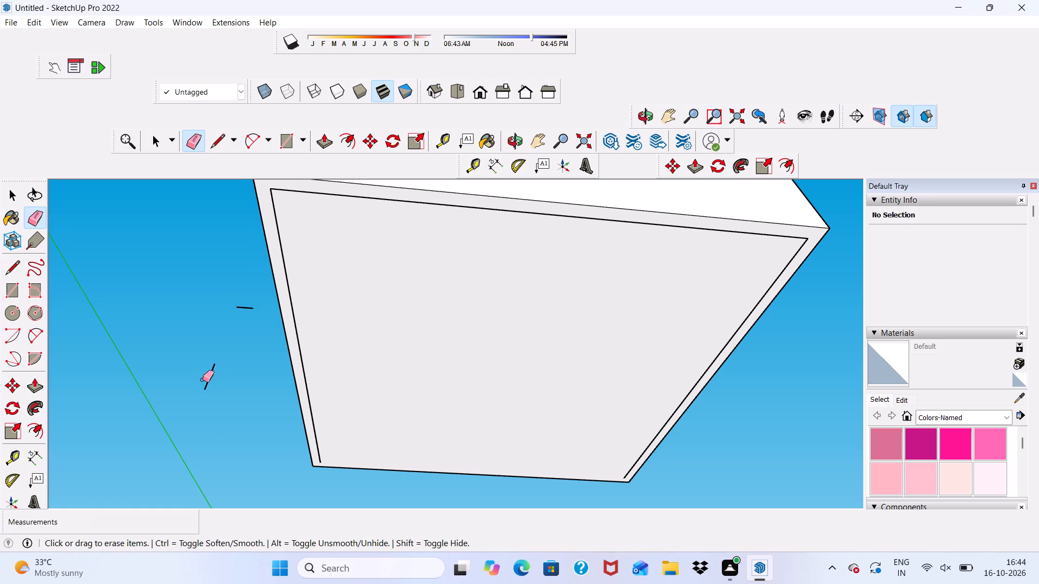
drag(200, 374, 206, 380)
drag(216, 368, 221, 379)
drag(216, 372, 206, 381)
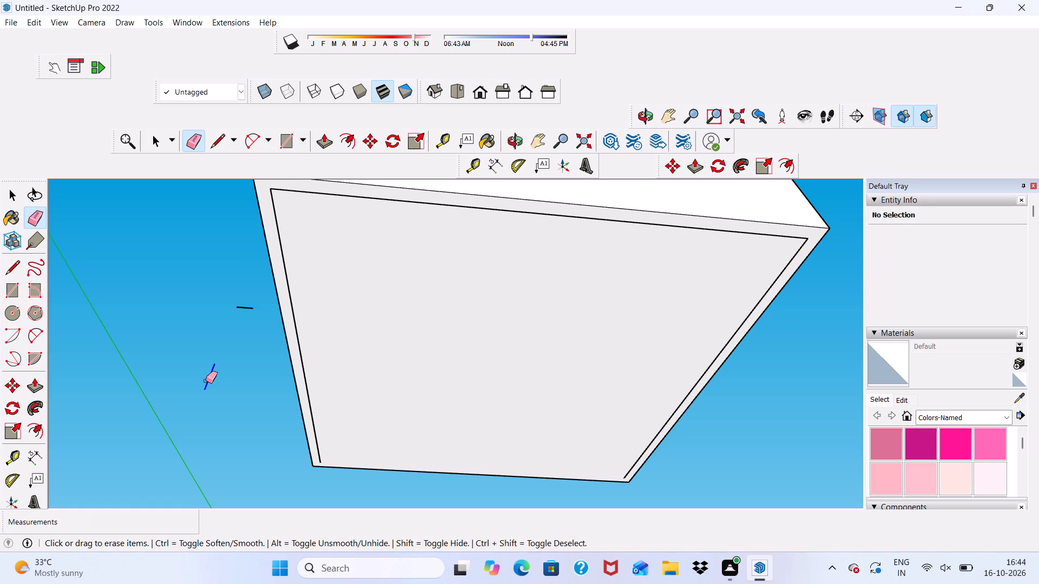
drag(206, 381, 203, 381)
click(203, 381)
drag(239, 306, 246, 313)
scroll(238, 307, down, 2)
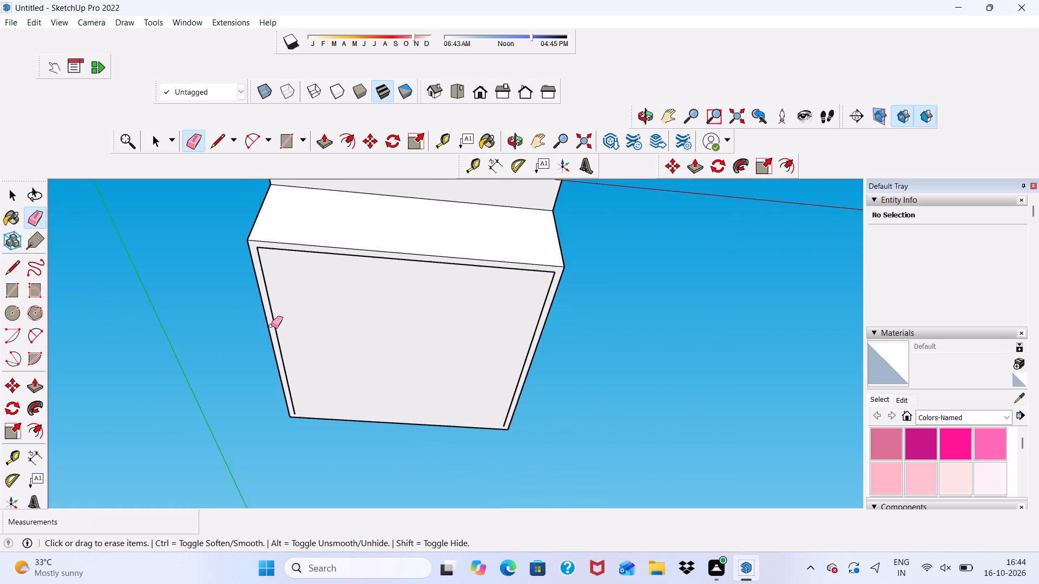
Erase the long edges of the upper horizontal bands on the lower balcony's back wall, above and across the door top.
scroll(271, 326, down, 6)
middle_drag(307, 256, 289, 431)
scroll(268, 228, up, 10)
middle_drag(297, 243, 397, 304)
middle_drag(397, 304, 359, 217)
scroll(359, 217, up, 3)
scroll(433, 266, up, 3)
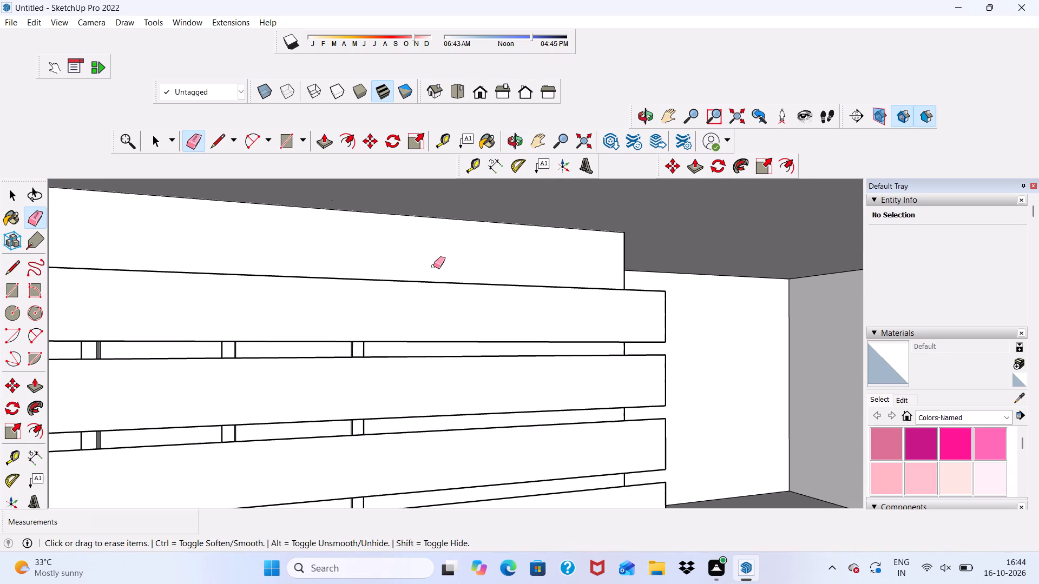
click(430, 282)
drag(424, 338, 423, 351)
drag(420, 356, 420, 359)
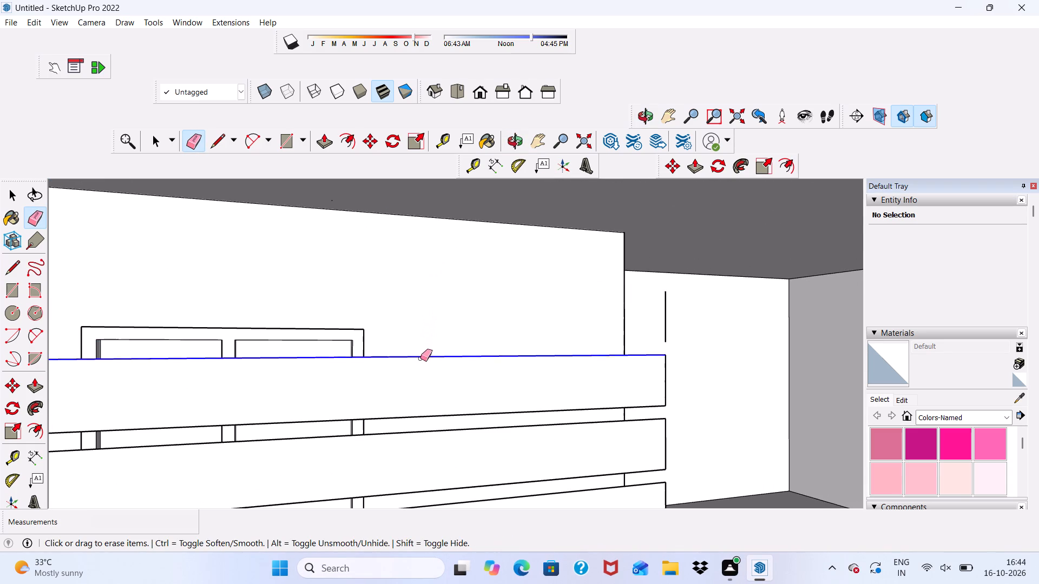
drag(420, 359, 419, 375)
drag(411, 404, 409, 417)
scroll(396, 228, down, 11)
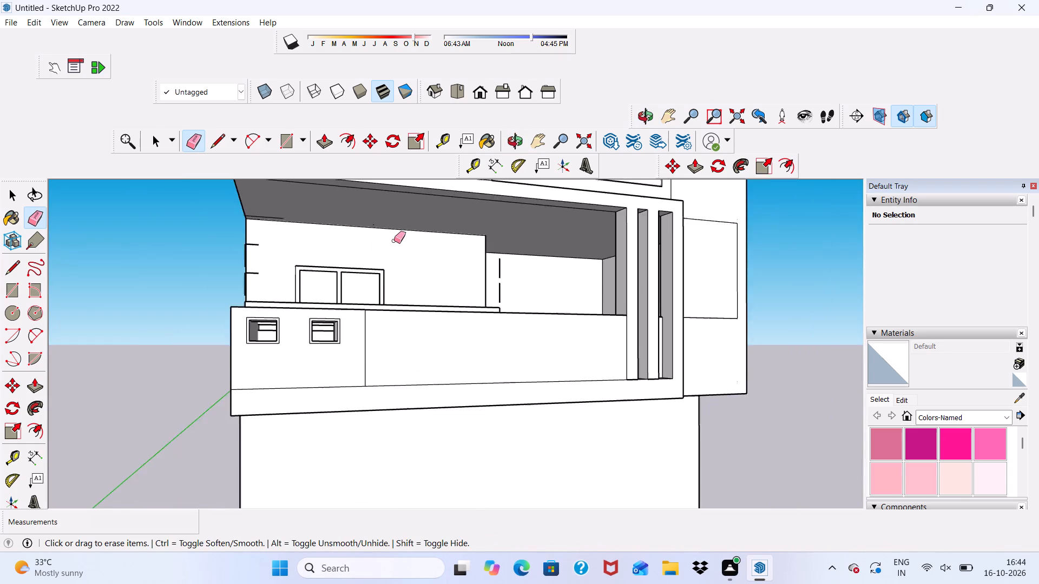
Erase the long edges of the remaining lower bands crossing the door on the lower balcony's back wall.
middle_drag(394, 241, 379, 314)
scroll(377, 324, up, 5)
drag(418, 288, 422, 355)
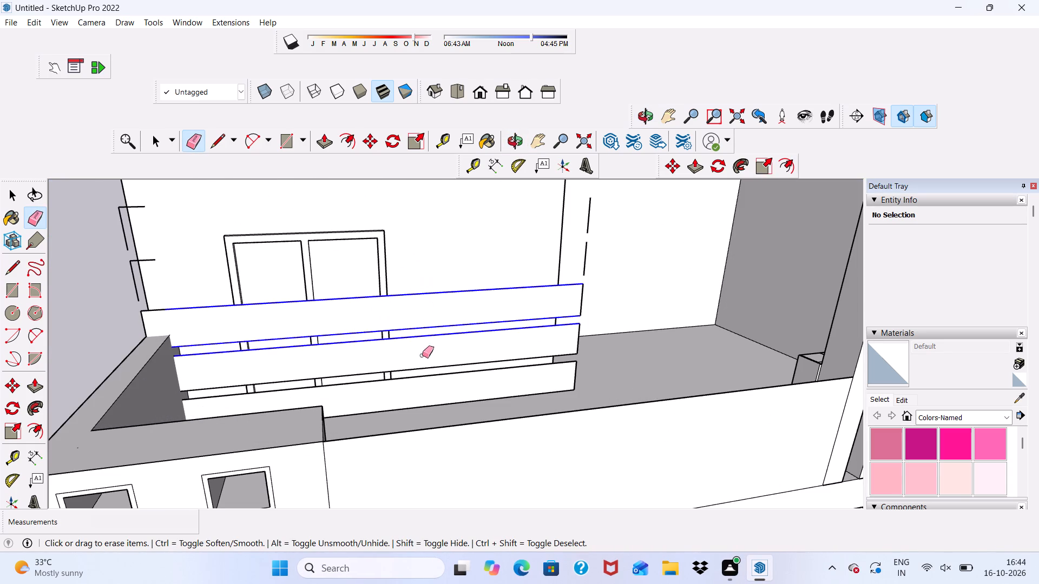
drag(422, 355, 433, 407)
click(433, 407)
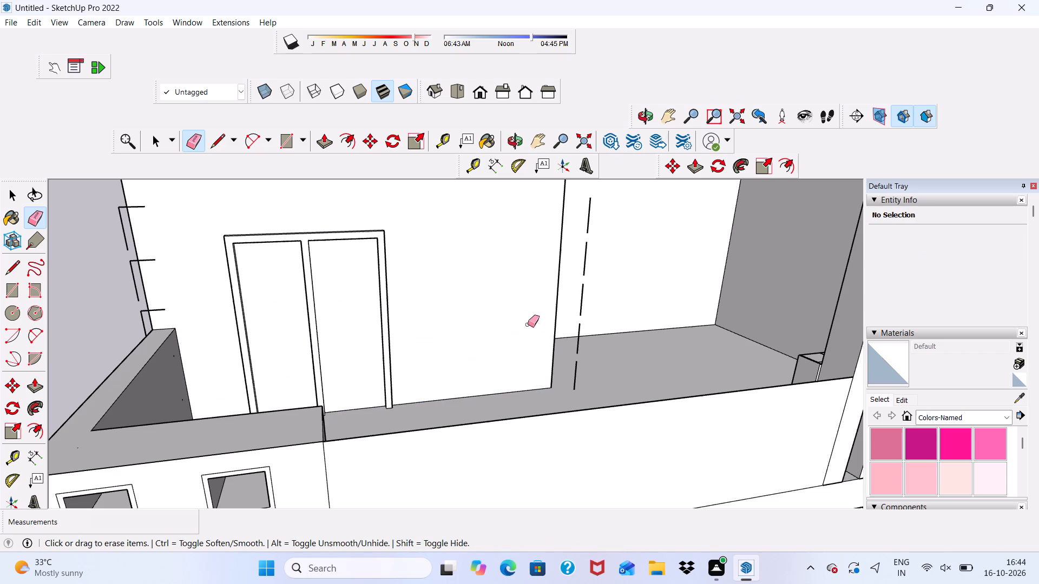
Erase the lowest vertical dash of the surplus band ends at the recessed wall beside the lower balcony's door wall.
scroll(95, 578, down, 4)
scroll(429, 344, up, 1)
scroll(586, 383, up, 1)
scroll(586, 367, down, 5)
scroll(662, 333, down, 2)
middle_drag(622, 253, 617, 240)
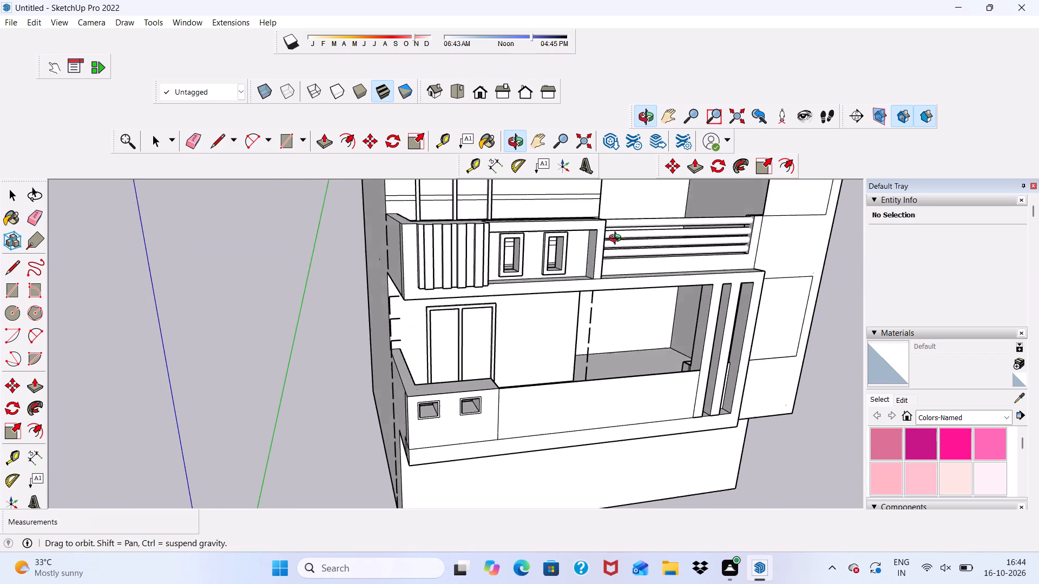
middle_drag(617, 240, 606, 255)
scroll(595, 344, up, 5)
scroll(600, 404, up, 2)
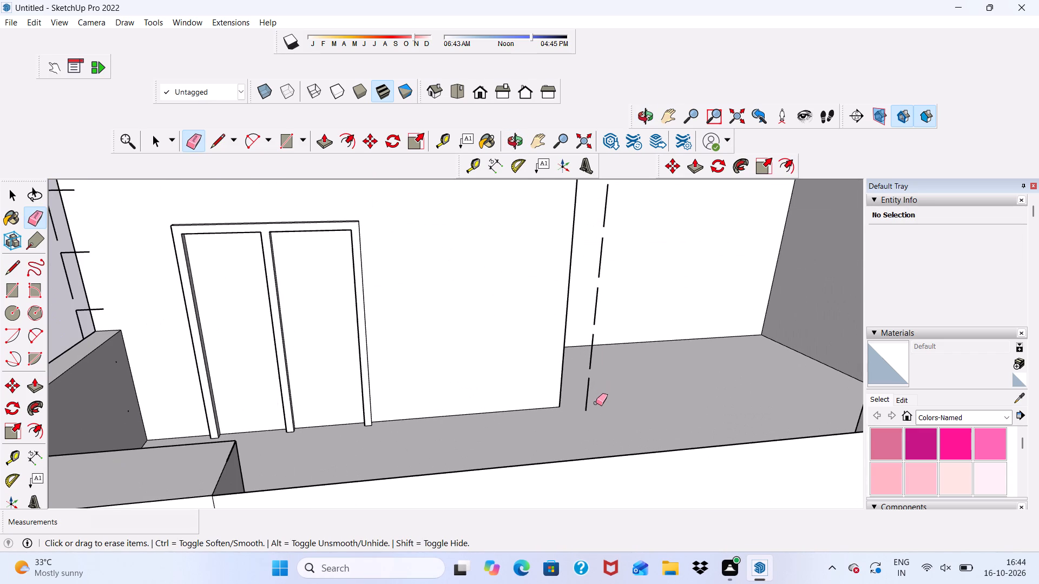
click(588, 402)
drag(586, 395, 584, 383)
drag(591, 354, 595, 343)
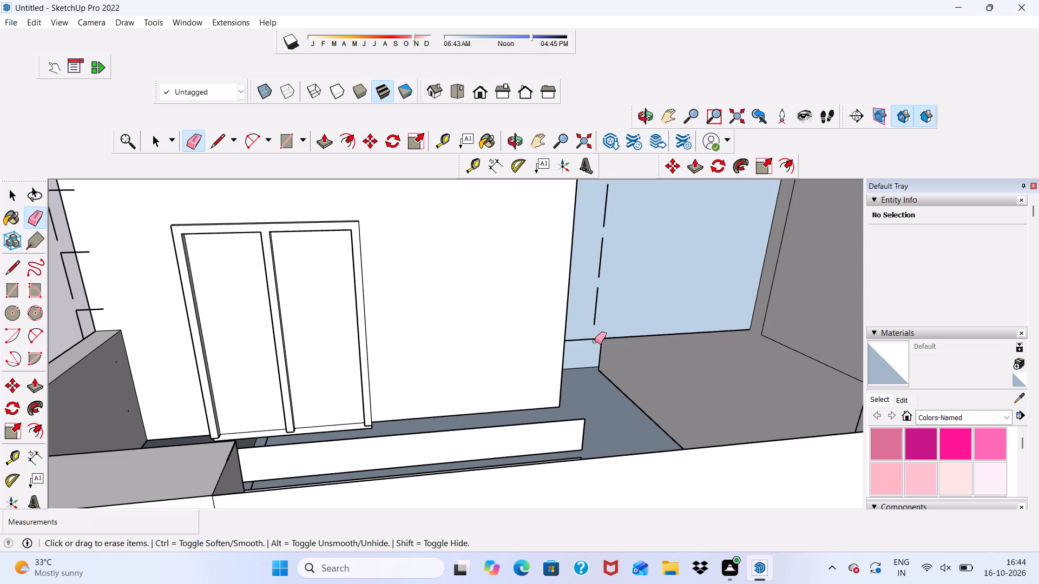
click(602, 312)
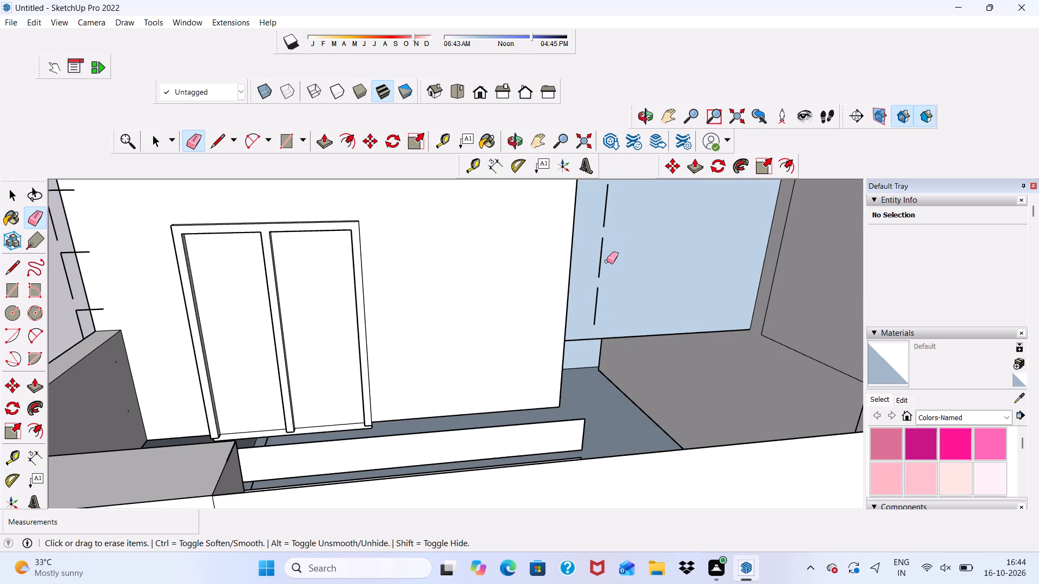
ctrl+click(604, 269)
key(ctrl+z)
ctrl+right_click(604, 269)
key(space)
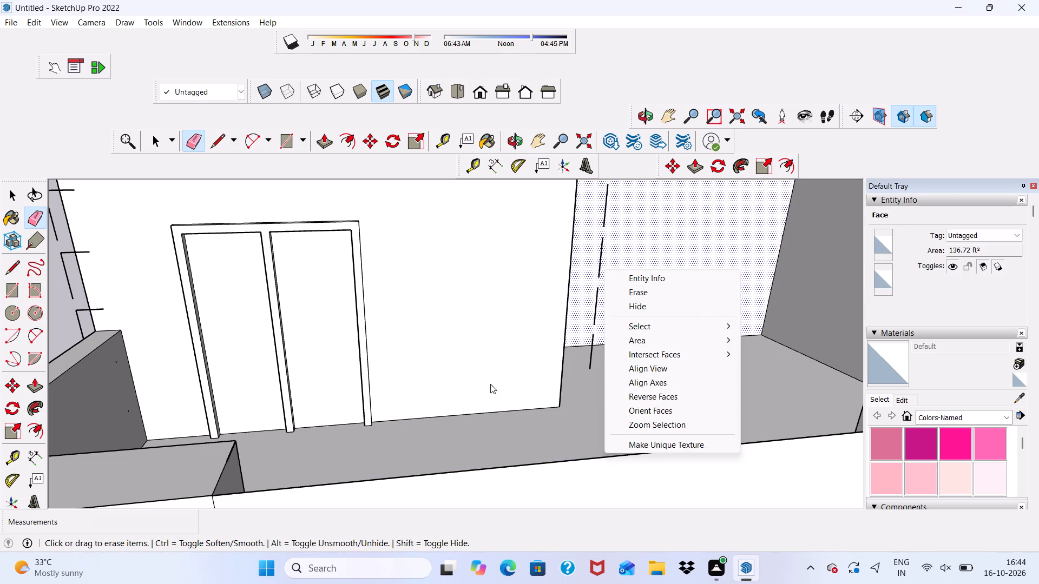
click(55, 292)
Erase the remaining vertical band-end dashes on the recessed wall of the lower balcony, keeping the wall's floor edge.
scroll(604, 375, up, 1)
click(594, 353)
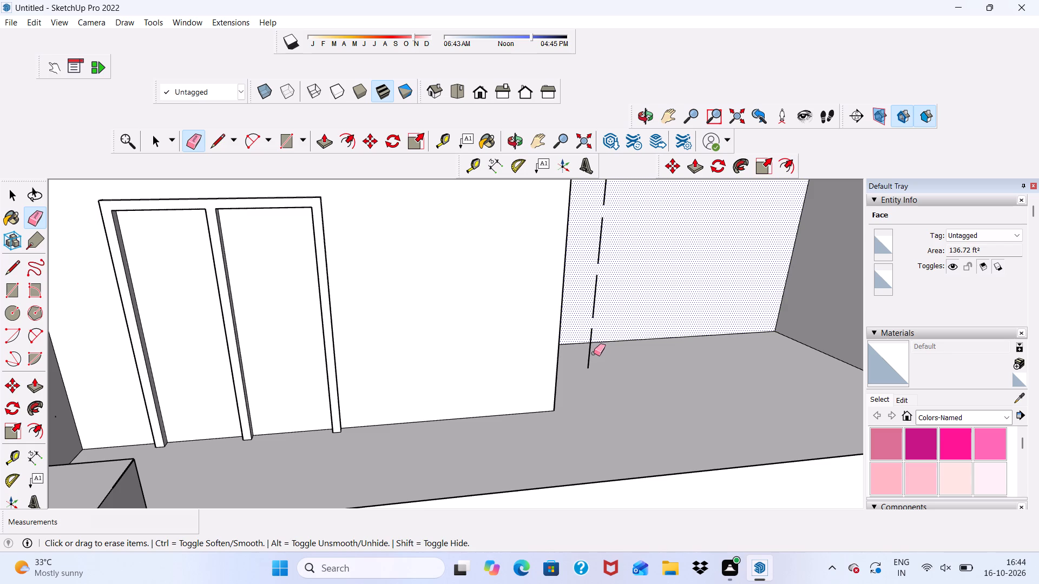
click(589, 352)
drag(601, 294, 583, 298)
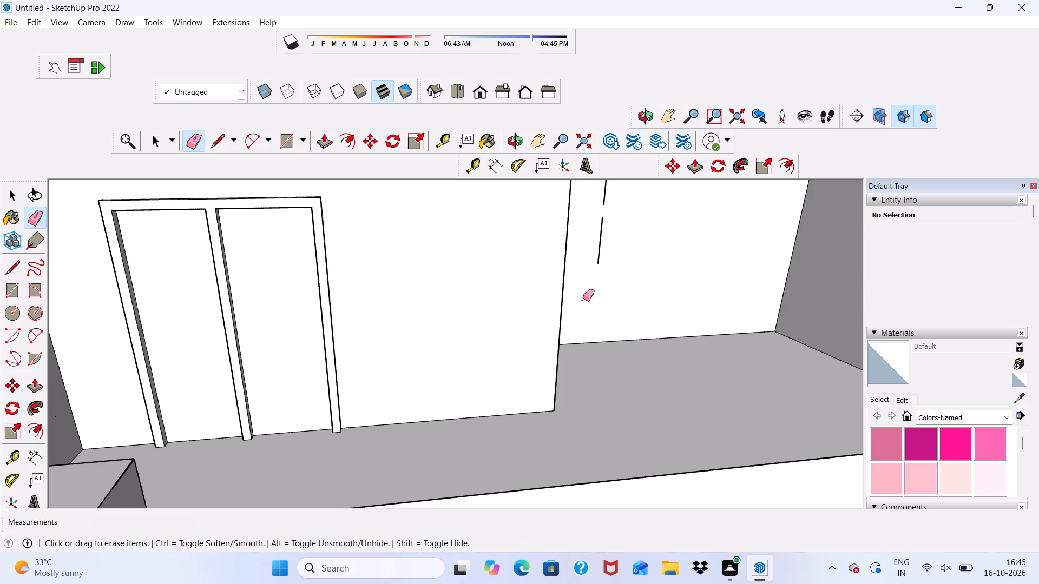
click(600, 250)
scroll(536, 423, down, 6)
middle_drag(604, 302, 610, 217)
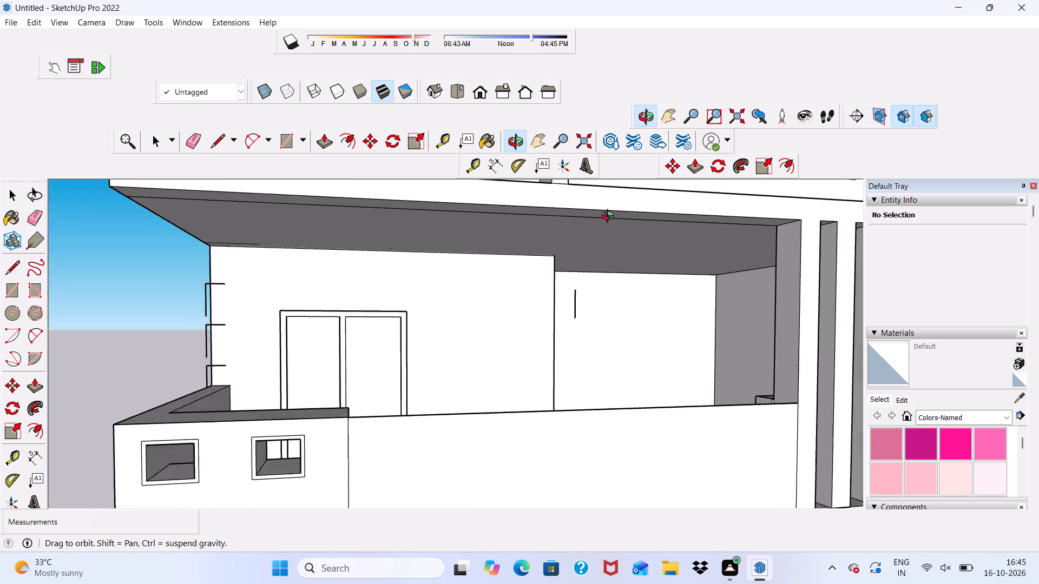
middle_drag(610, 217, 605, 221)
scroll(576, 281, up, 4)
drag(571, 320, 581, 322)
scroll(581, 322, down, 5)
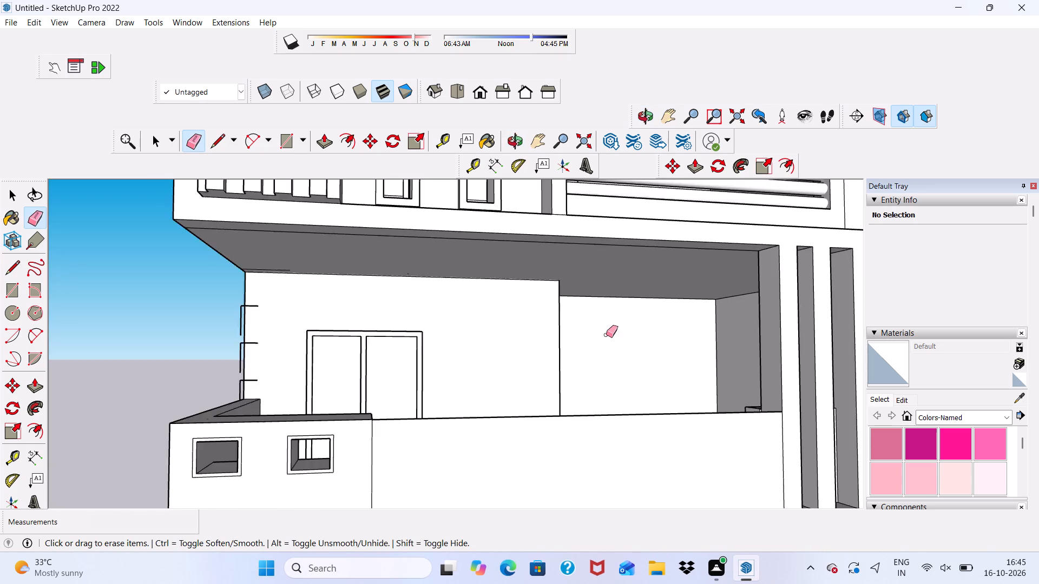
Erase the three vertical band-end dashes on the building's side wall between the upper and lower balcony openings.
scroll(606, 335, down, 6)
middle_drag(446, 381, 605, 419)
scroll(478, 237, up, 5)
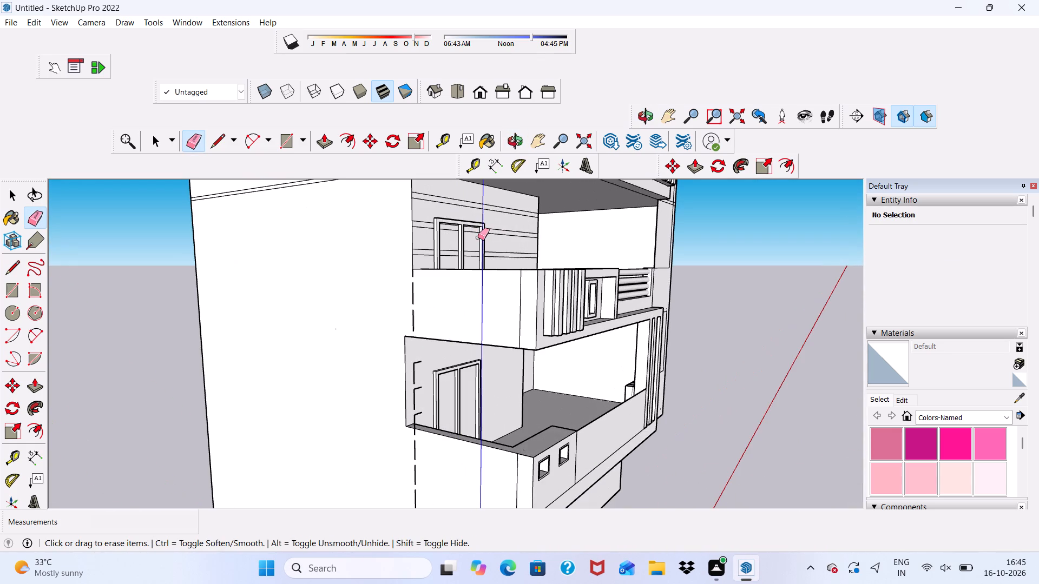
scroll(469, 252, up, 1)
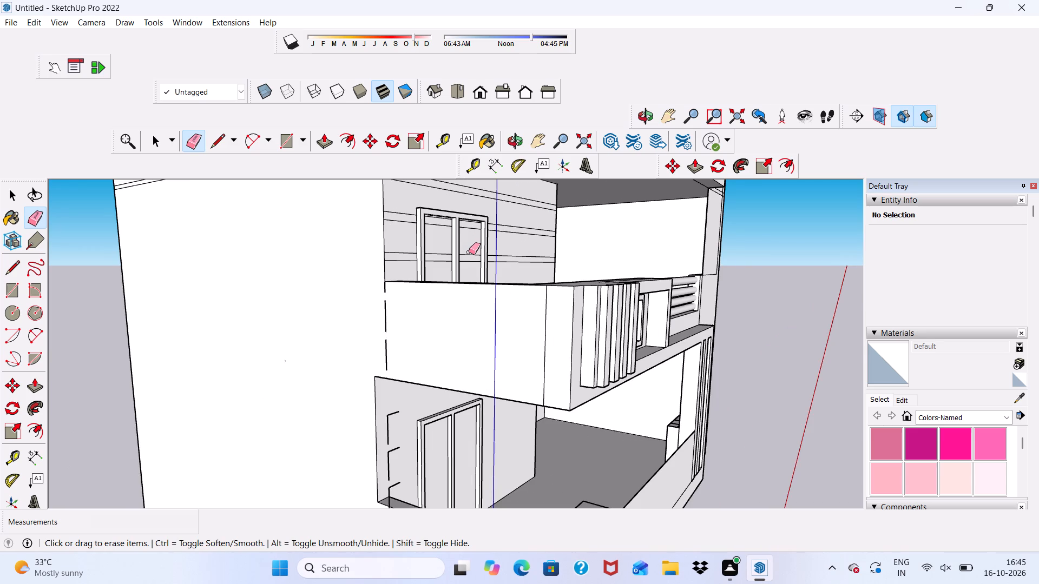
scroll(396, 356, up, 3)
scroll(388, 302, up, 4)
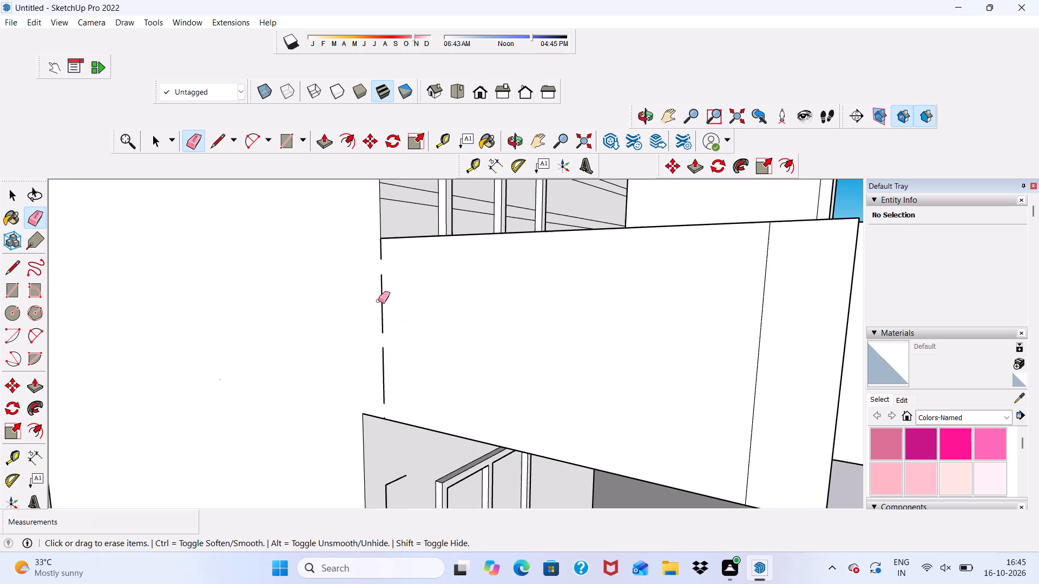
scroll(379, 248, up, 1)
click(379, 248)
drag(385, 281, 386, 303)
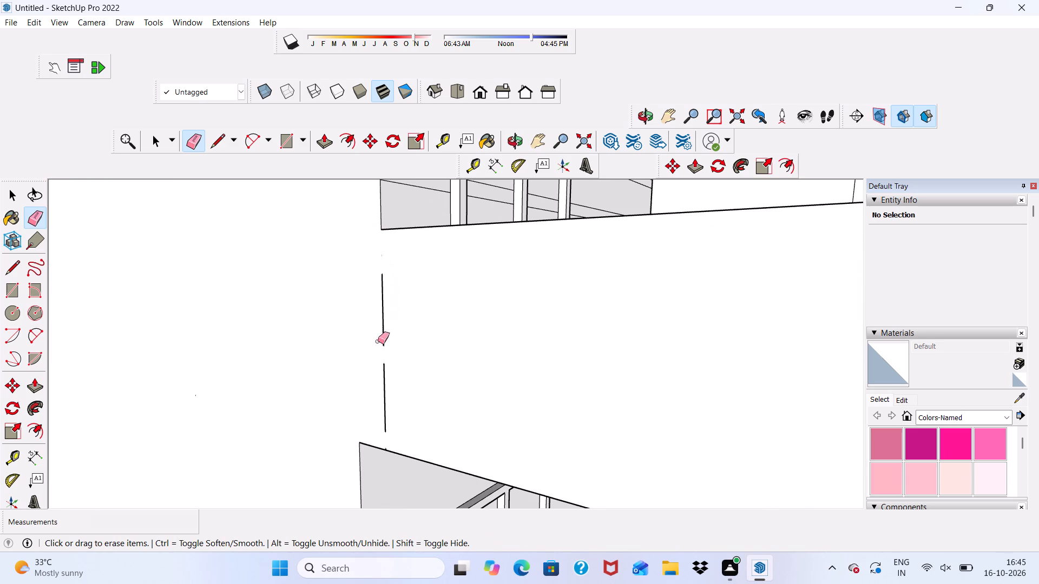
click(389, 389)
drag(392, 392, 382, 407)
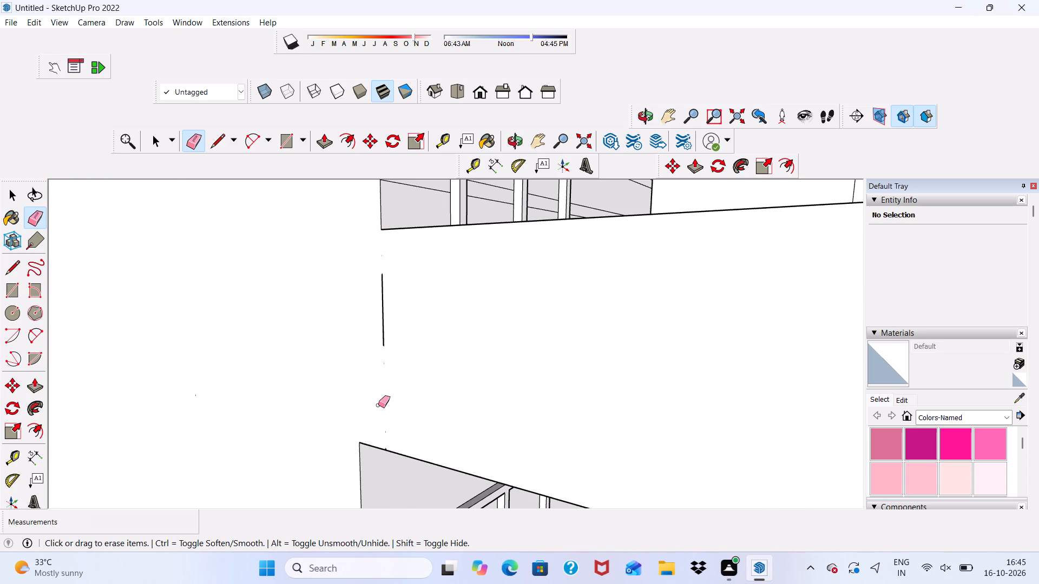
drag(389, 302, 378, 313)
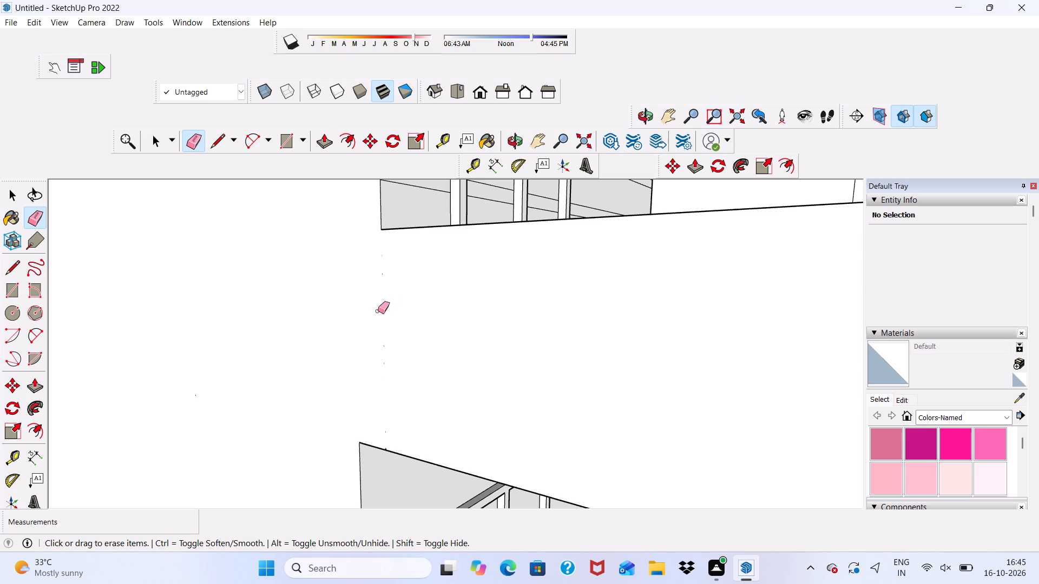
Erase the short stubs and vertical end edges of the surplus bands beside the lower balcony's door.
scroll(378, 277, down, 15)
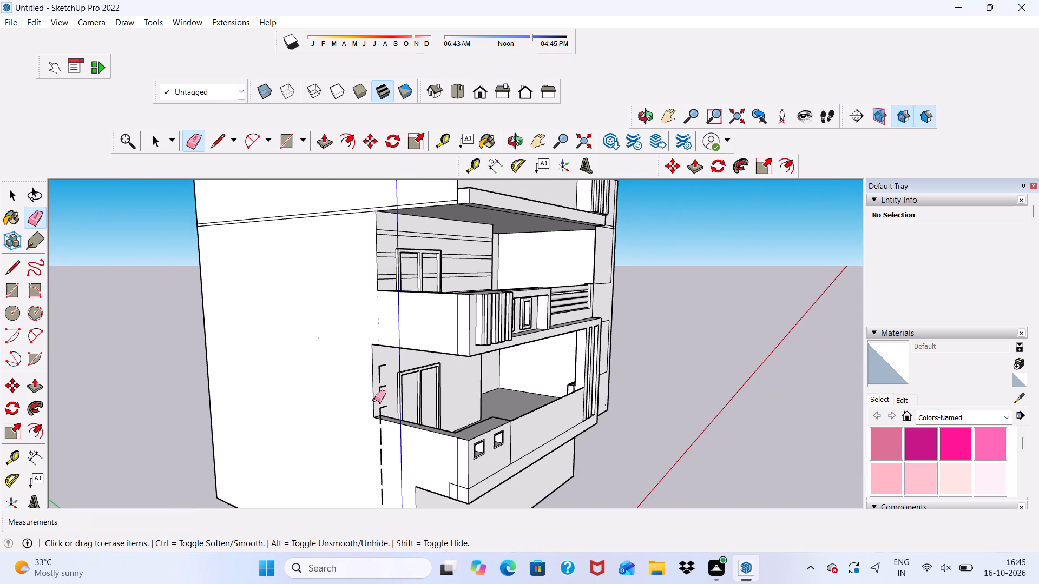
middle_drag(378, 402, 419, 412)
scroll(411, 399, up, 11)
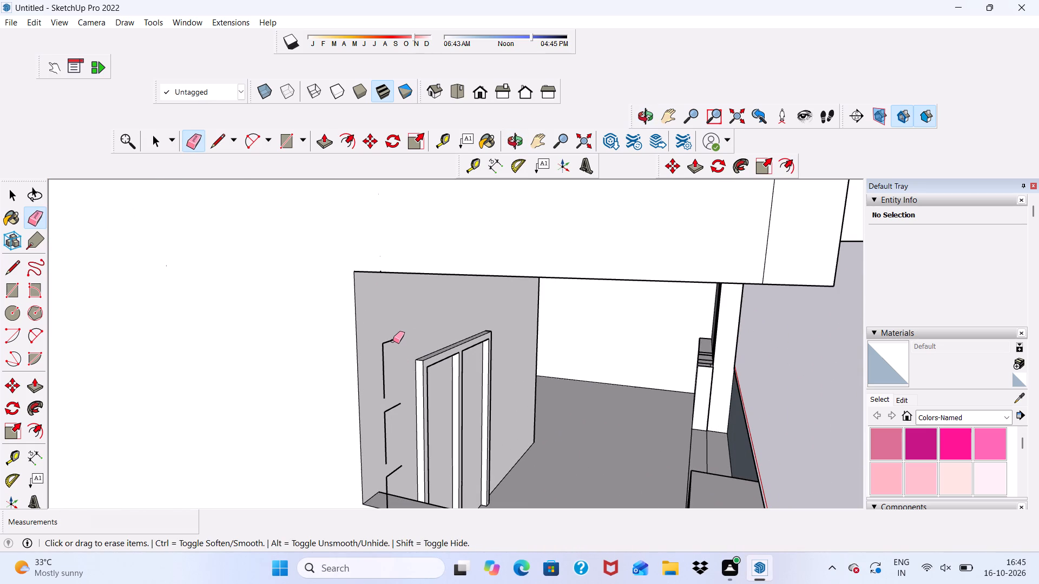
click(393, 341)
drag(392, 347, 382, 386)
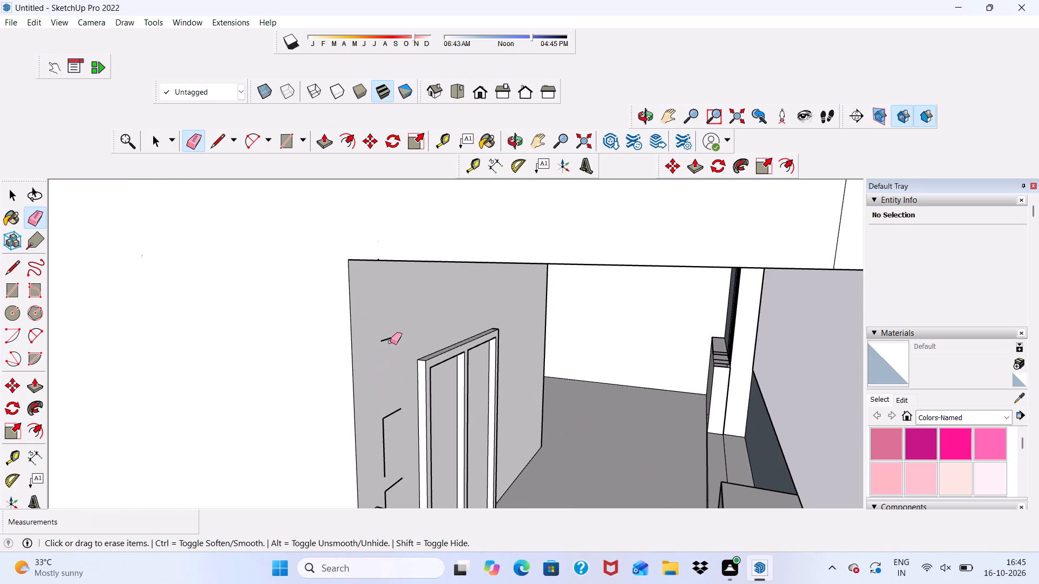
click(391, 337)
drag(389, 412, 383, 446)
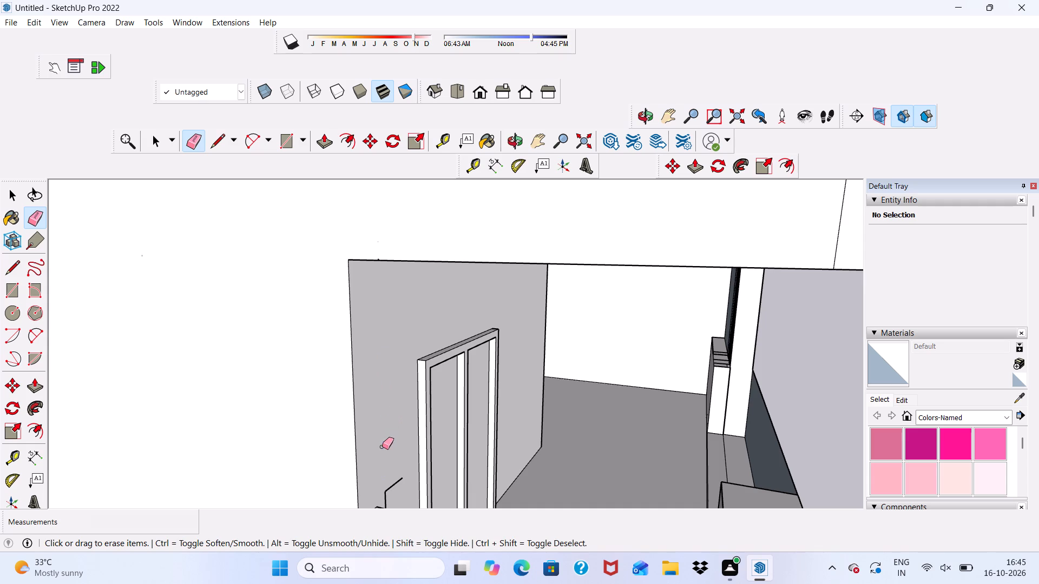
scroll(388, 361, down, 8)
scroll(395, 439, up, 10)
drag(390, 425, 385, 442)
drag(384, 444, 374, 456)
Erase the first vertical band-end dashes on the building's side wall just below the lower balcony opening.
scroll(361, 370, down, 6)
scroll(368, 477, up, 6)
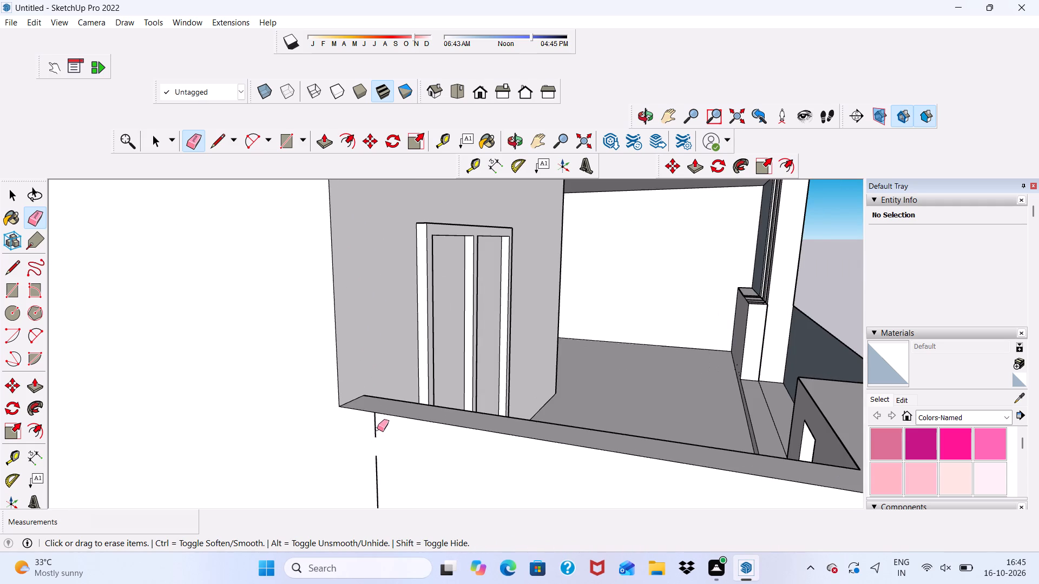
double_click(377, 429)
scroll(377, 423, down, 9)
scroll(395, 488, up, 3)
drag(381, 424, 384, 447)
click(384, 473)
scroll(398, 403, down, 5)
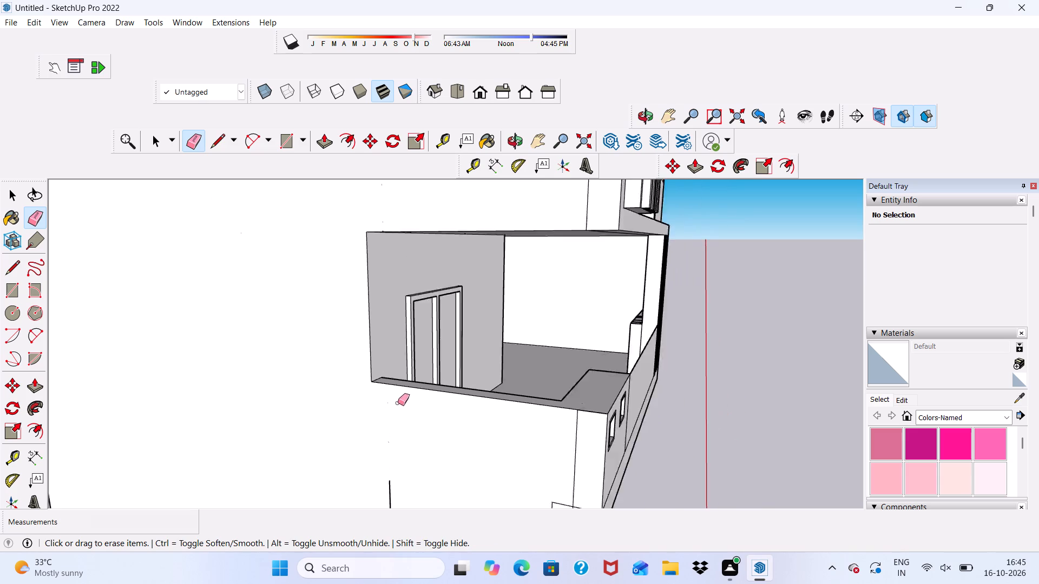
Erase the remaining vertical band-end dashes on the side wall down to the building's base.
scroll(398, 403, down, 7)
scroll(413, 475, up, 2)
drag(401, 428, 404, 466)
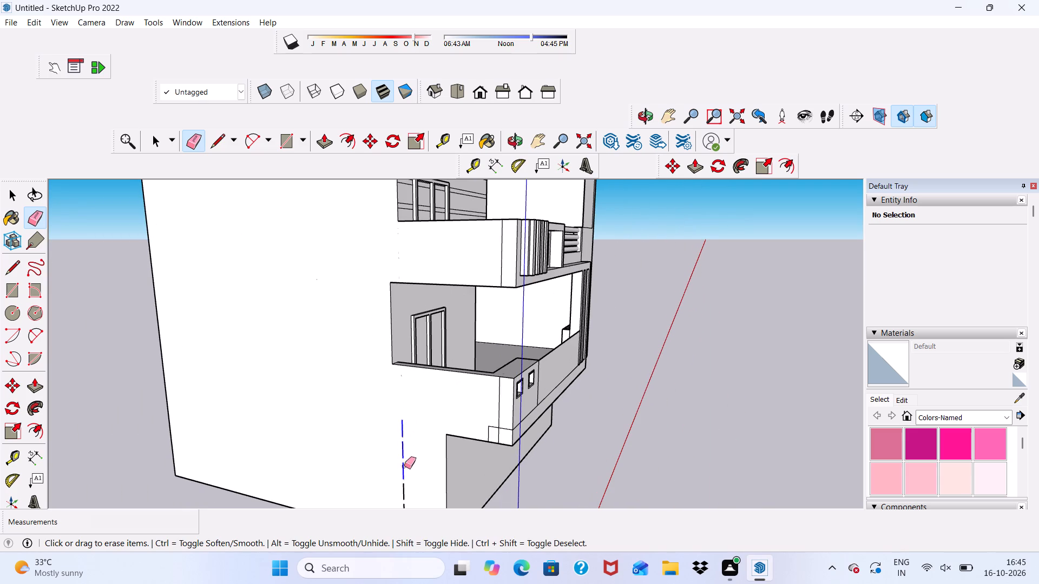
drag(404, 466, 403, 487)
scroll(399, 397, down, 11)
middle_drag(407, 433, 413, 451)
scroll(411, 451, up, 2)
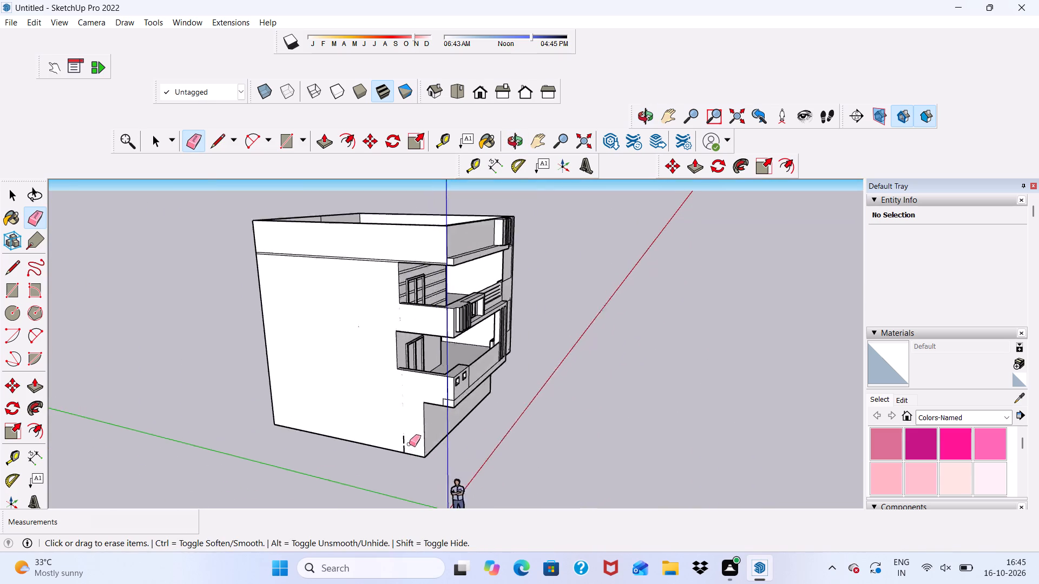
scroll(409, 444, up, 4)
drag(404, 438, 402, 453)
Erase the upper three bands' edges crossing the right-hand panel of the upper balcony's door.
scroll(401, 408, down, 6)
middle_drag(452, 443, 457, 443)
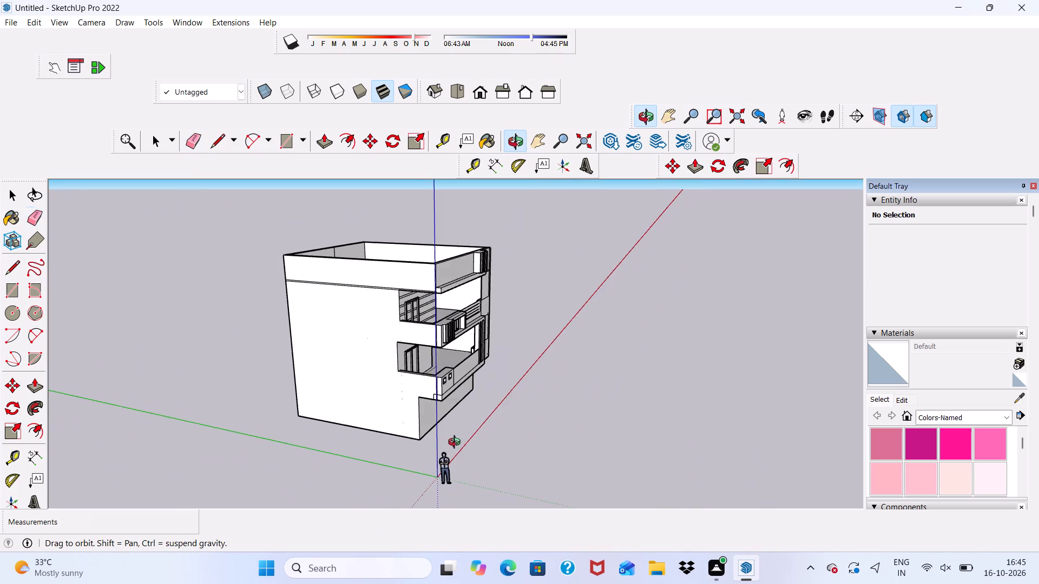
middle_drag(457, 443, 213, 399)
scroll(507, 356, up, 6)
scroll(395, 203, up, 7)
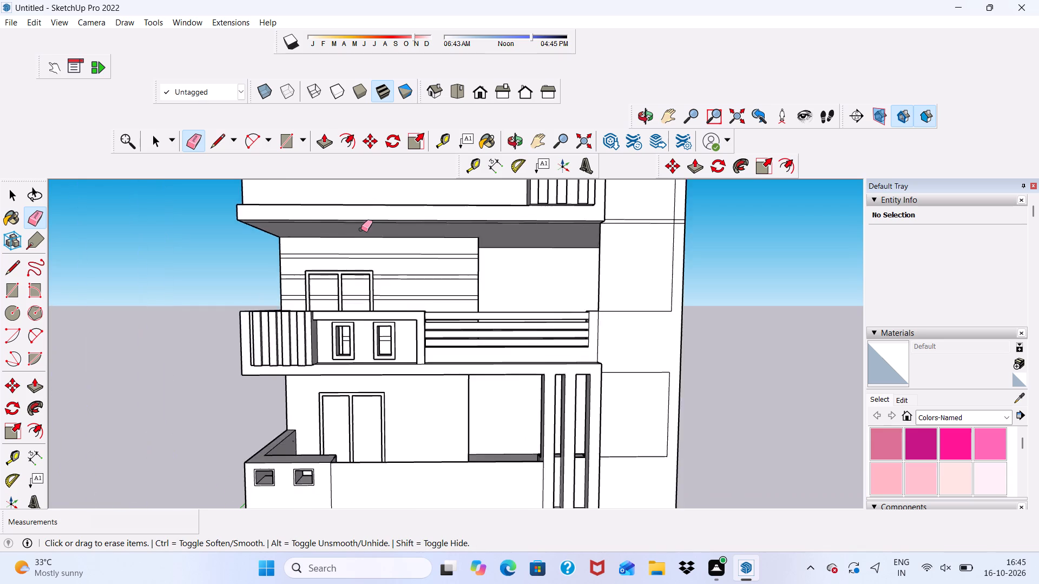
scroll(361, 229, up, 19)
middle_drag(361, 305, 376, 260)
scroll(376, 260, up, 3)
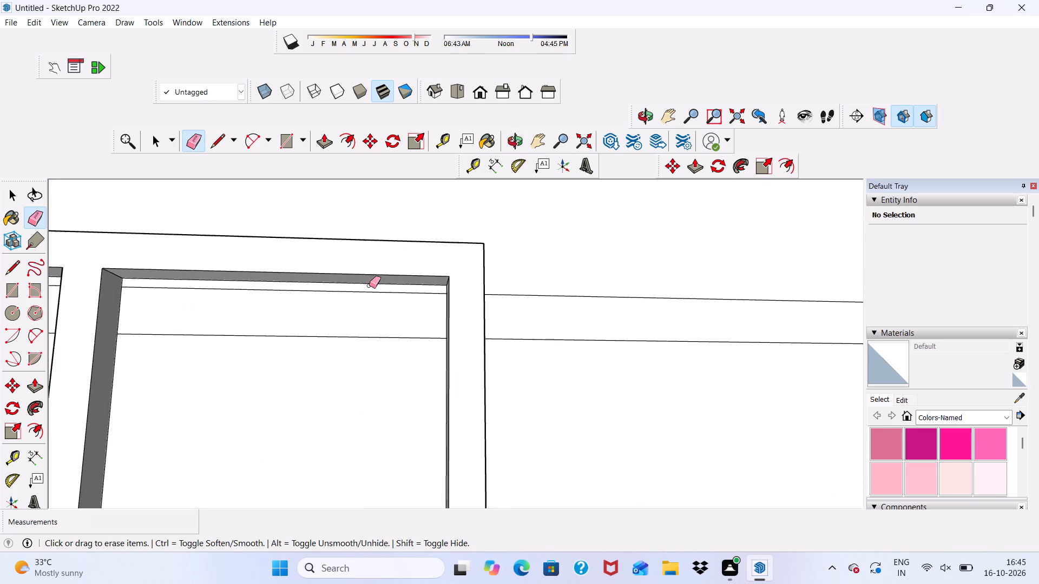
drag(369, 286, 362, 337)
scroll(374, 267, down, 12)
middle_drag(550, 260, 542, 342)
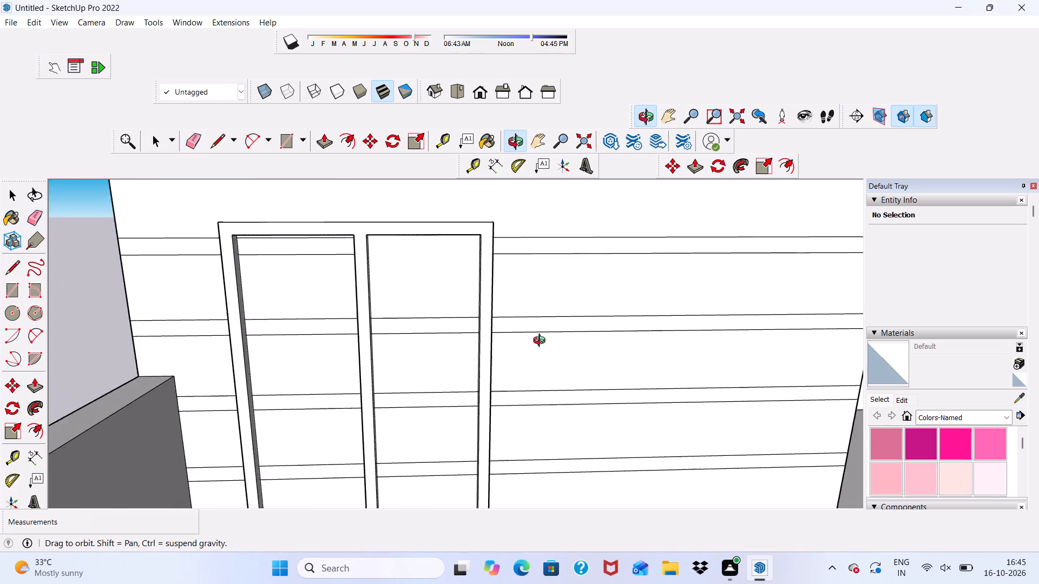
middle_drag(542, 342, 537, 342)
scroll(435, 339, up, 4)
drag(429, 293, 439, 404)
drag(425, 298, 422, 326)
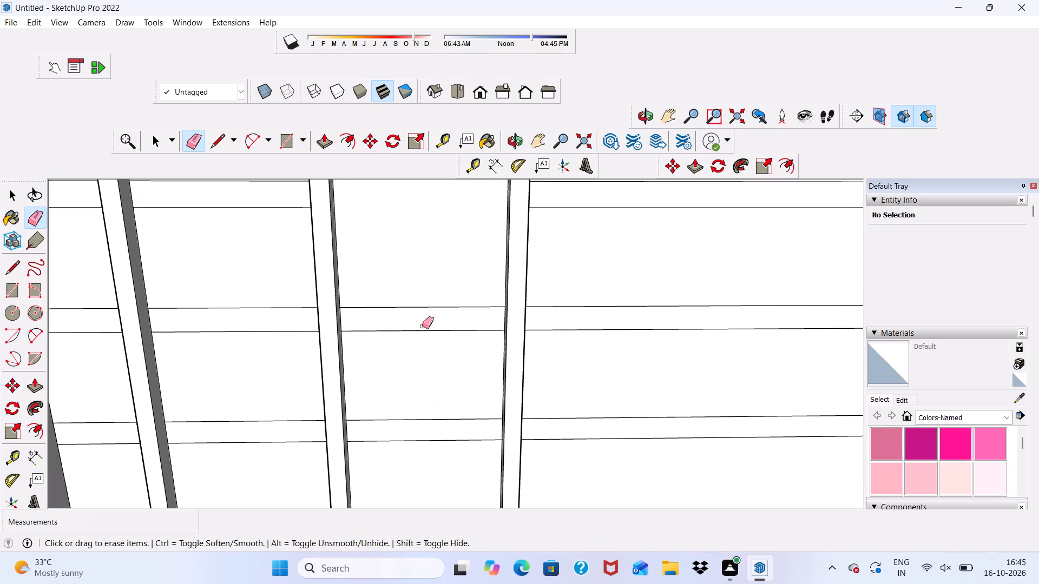
drag(422, 326, 416, 376)
scroll(413, 316, down, 5)
scroll(421, 373, up, 1)
drag(421, 373, 431, 401)
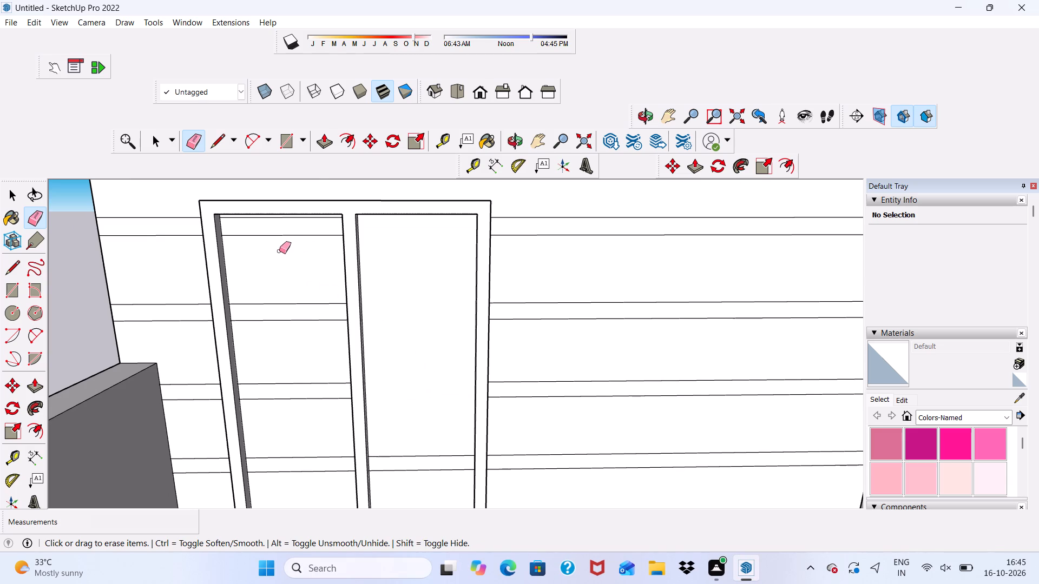
Erase the lowest band edges crossing the right-hand panel of the upper balcony's door, near the floor.
scroll(291, 249, down, 4)
scroll(393, 290, up, 4)
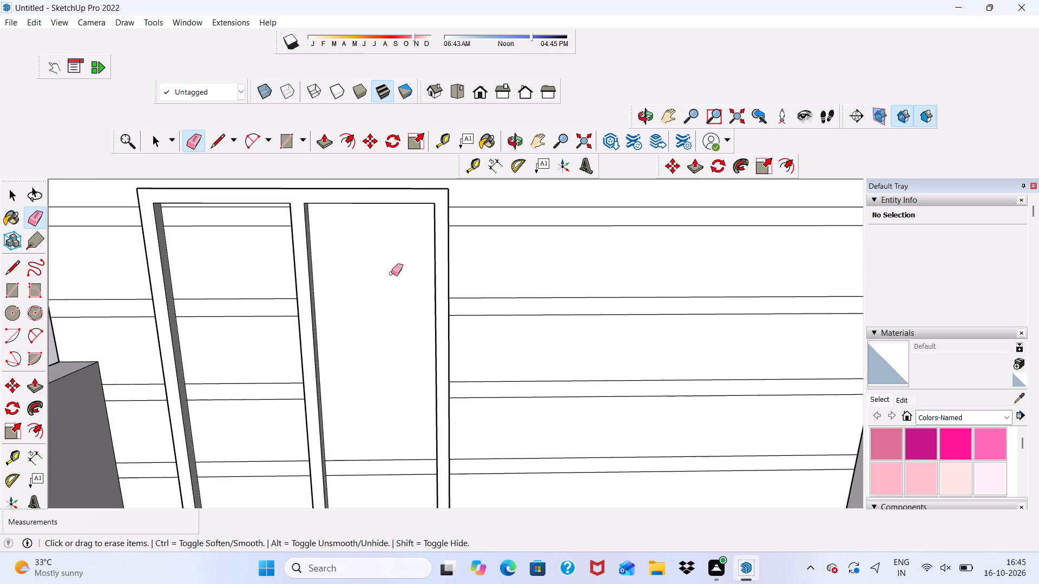
scroll(391, 273, down, 1)
scroll(443, 157, up, 1)
scroll(422, 205, down, 5)
scroll(409, 326, up, 4)
scroll(394, 308, down, 4)
middle_drag(394, 329, 386, 371)
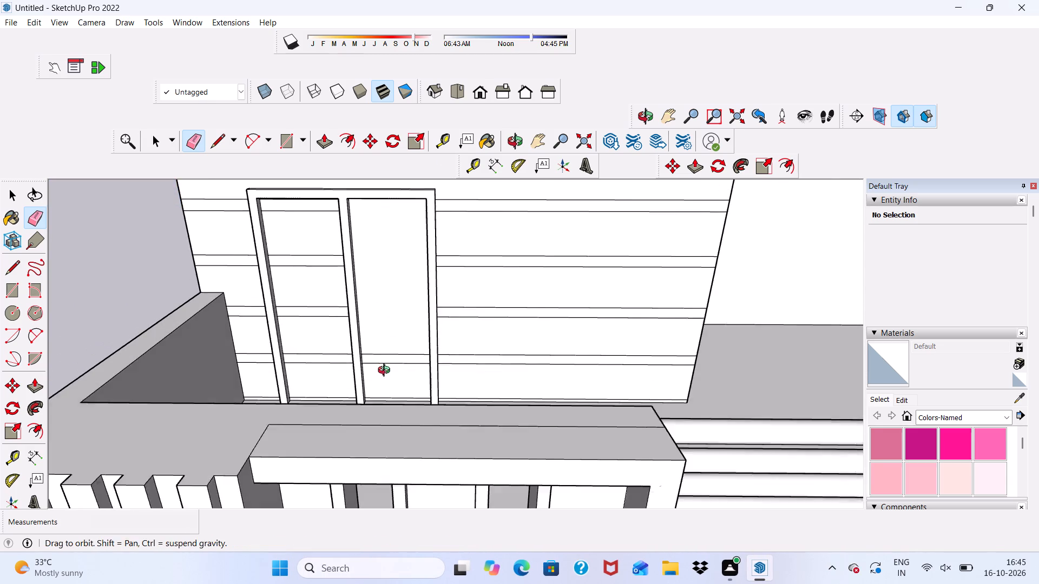
middle_drag(386, 371, 386, 372)
scroll(384, 371, up, 4)
drag(387, 342, 389, 407)
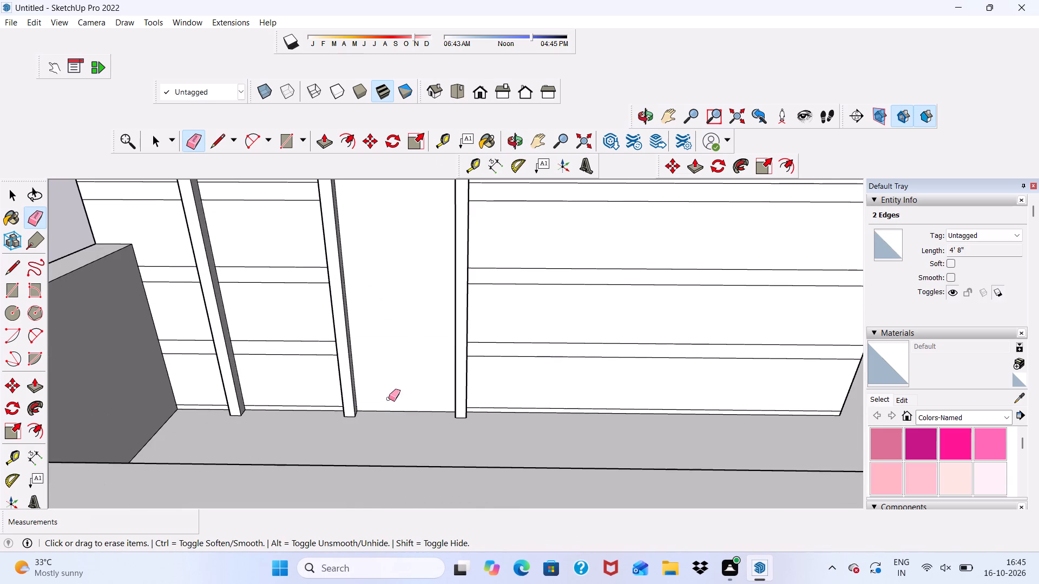
Erase all the band edges crossing the left-hand panel of the upper balcony's door.
drag(288, 264, 286, 408)
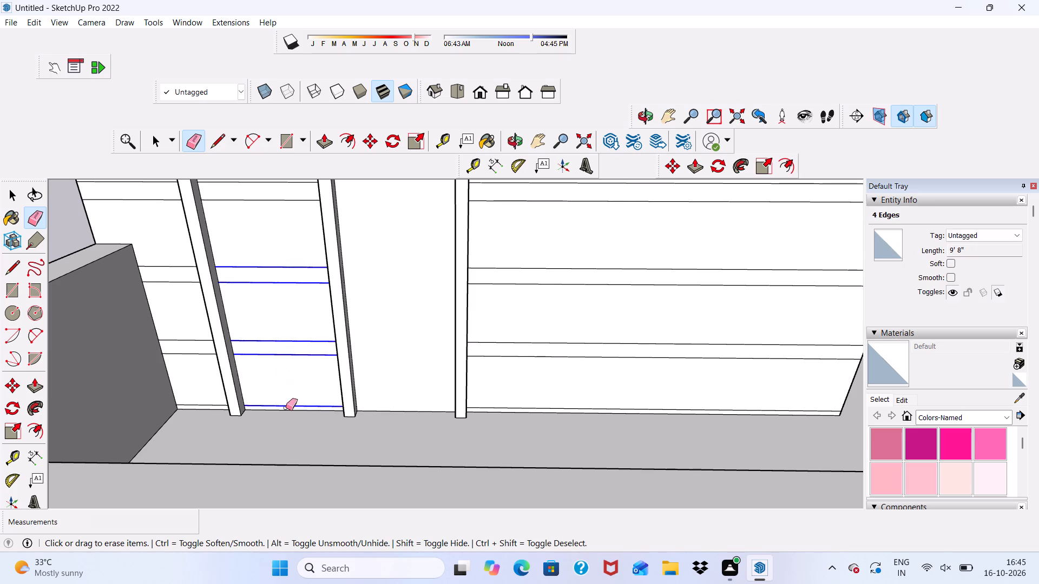
drag(286, 408, 285, 408)
scroll(275, 346, down, 6)
middle_drag(271, 184, 278, 142)
scroll(257, 228, up, 4)
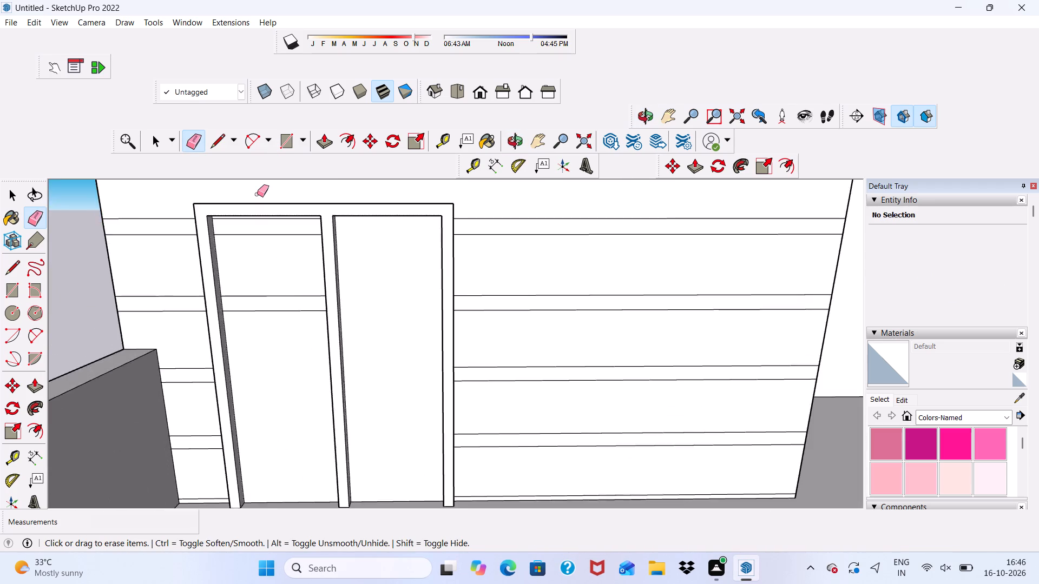
scroll(257, 194, up, 11)
scroll(247, 227, down, 4)
middle_drag(245, 229, 260, 180)
scroll(240, 239, up, 4)
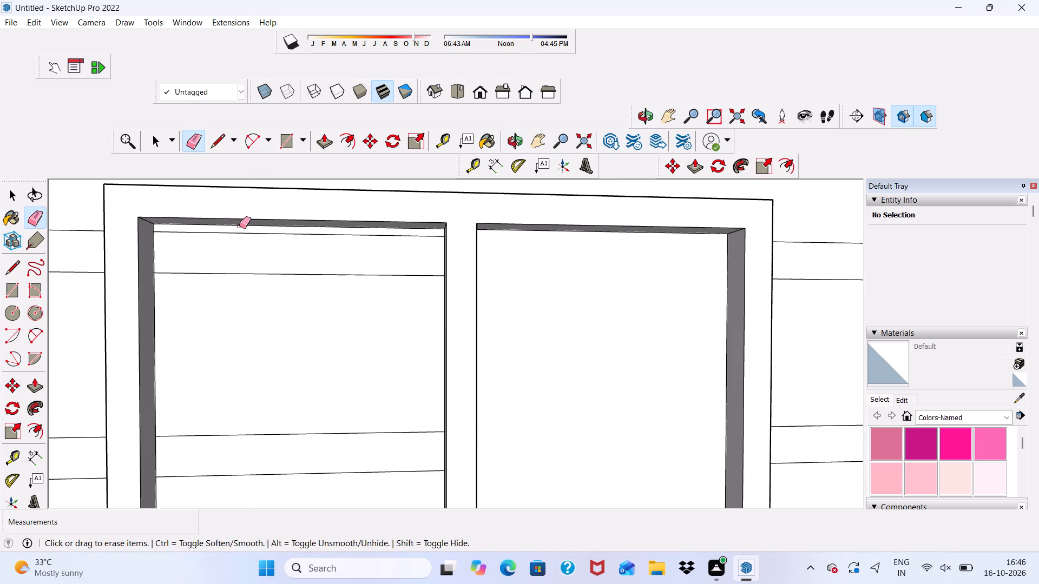
drag(239, 227, 240, 282)
click(240, 283)
scroll(239, 293, down, 5)
drag(261, 361, 272, 418)
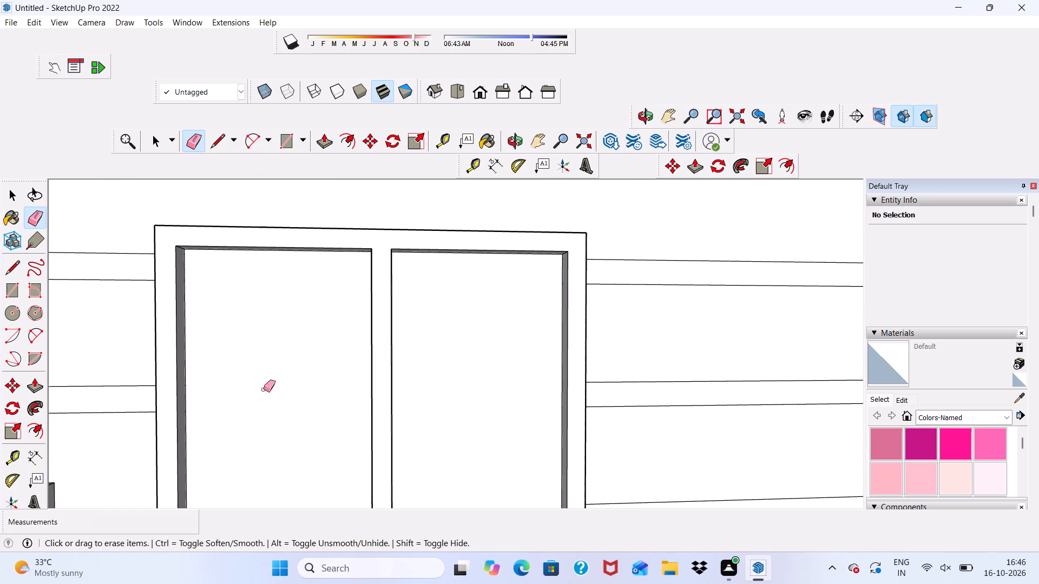
Draw a full-width rectangle about 15' 7" by 1' 2" along the top of the lower balcony's back wall.
scroll(257, 360, down, 20)
scroll(257, 360, down, 8)
scroll(442, 411, up, 4)
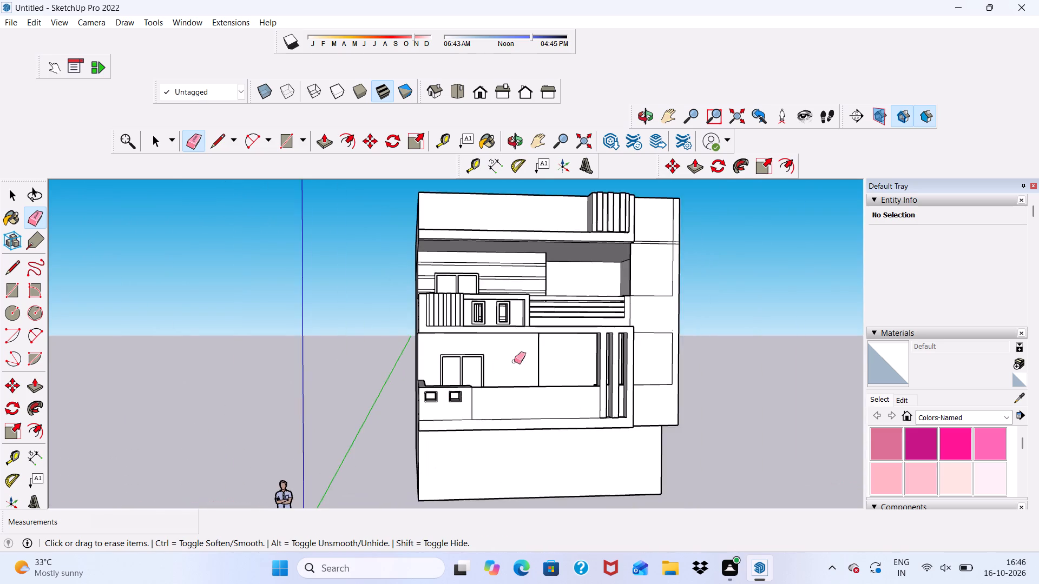
scroll(527, 355, up, 3)
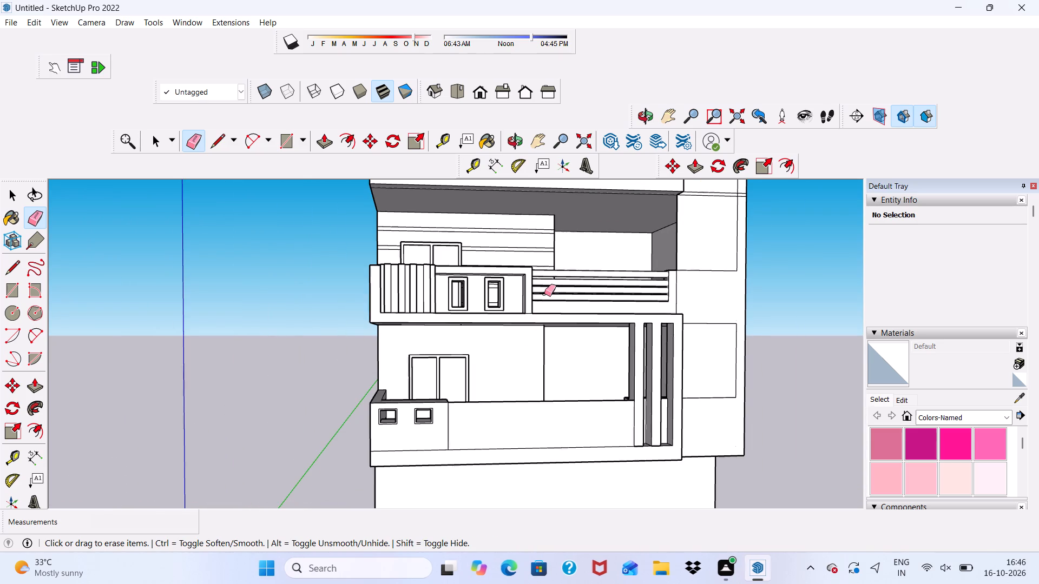
key(space)
scroll(500, 326, down, 4)
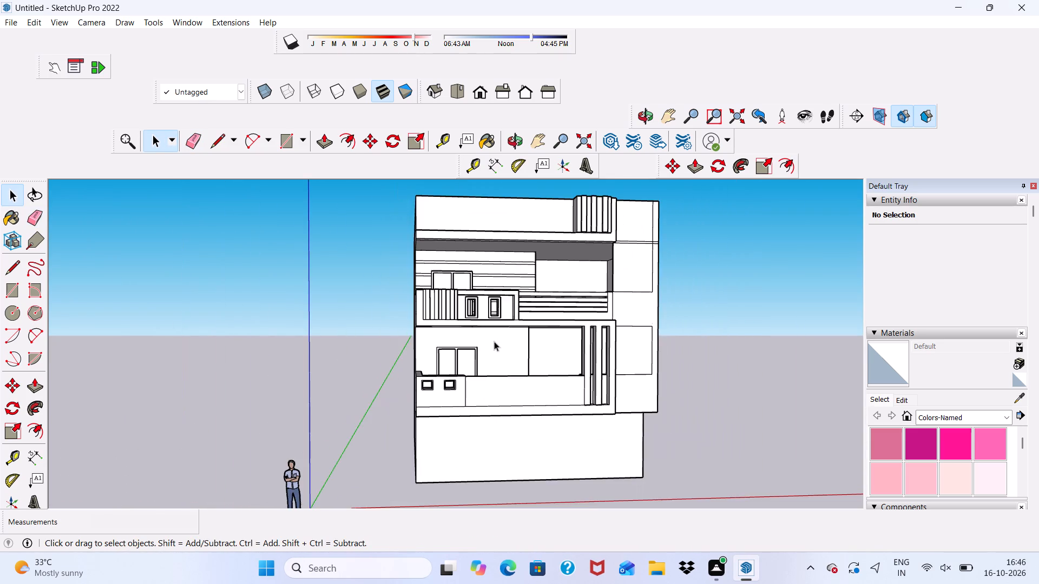
scroll(494, 341, up, 5)
scroll(494, 341, down, 3)
scroll(494, 342, up, 5)
scroll(493, 343, down, 4)
middle_drag(493, 343, 480, 301)
scroll(469, 280, up, 4)
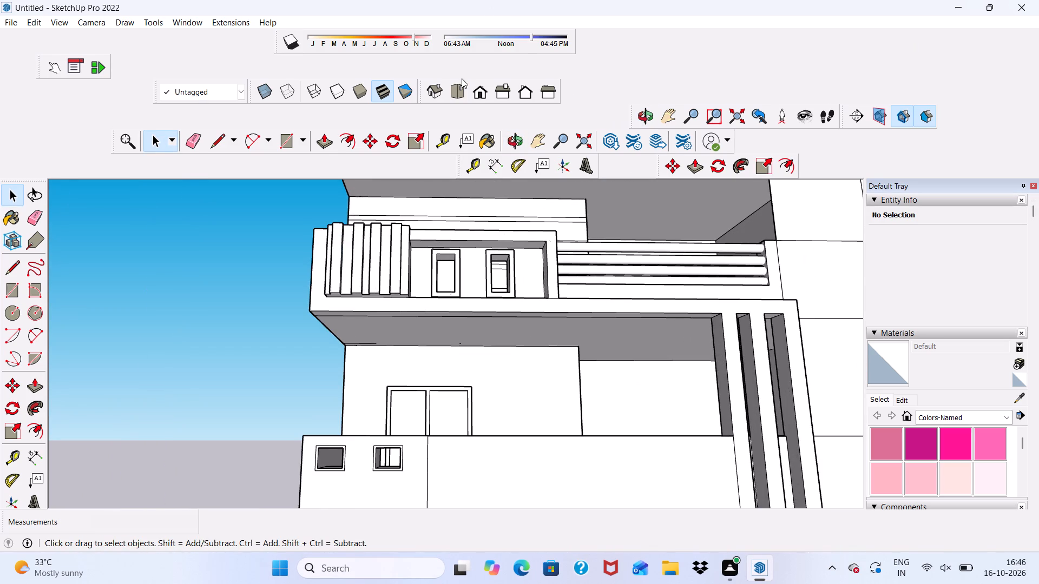
click(286, 130)
scroll(371, 214, down, 1)
scroll(374, 222, up, 4)
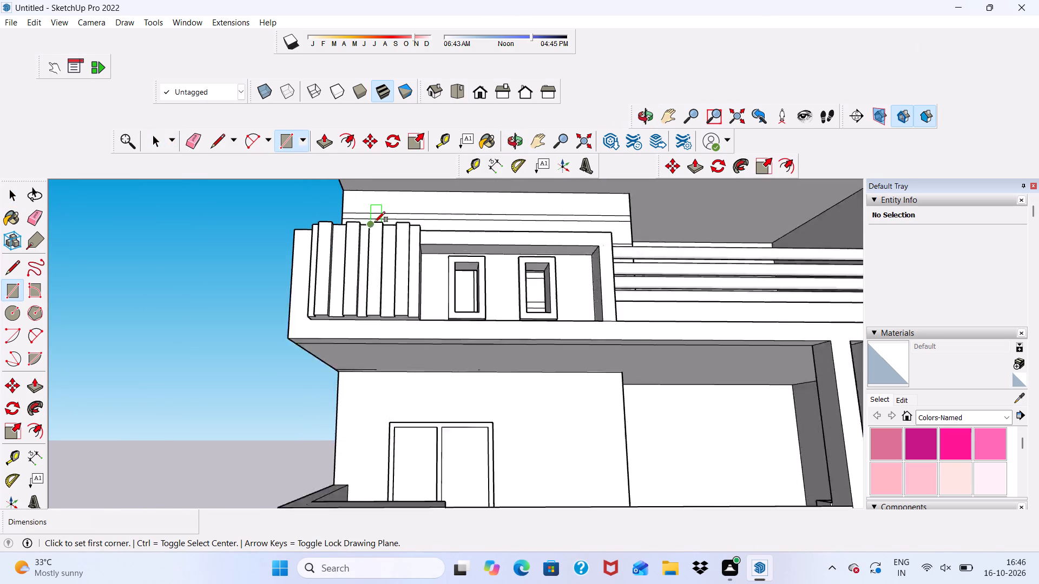
scroll(374, 222, up, 2)
scroll(374, 223, down, 1)
scroll(379, 298, up, 2)
scroll(318, 407, up, 2)
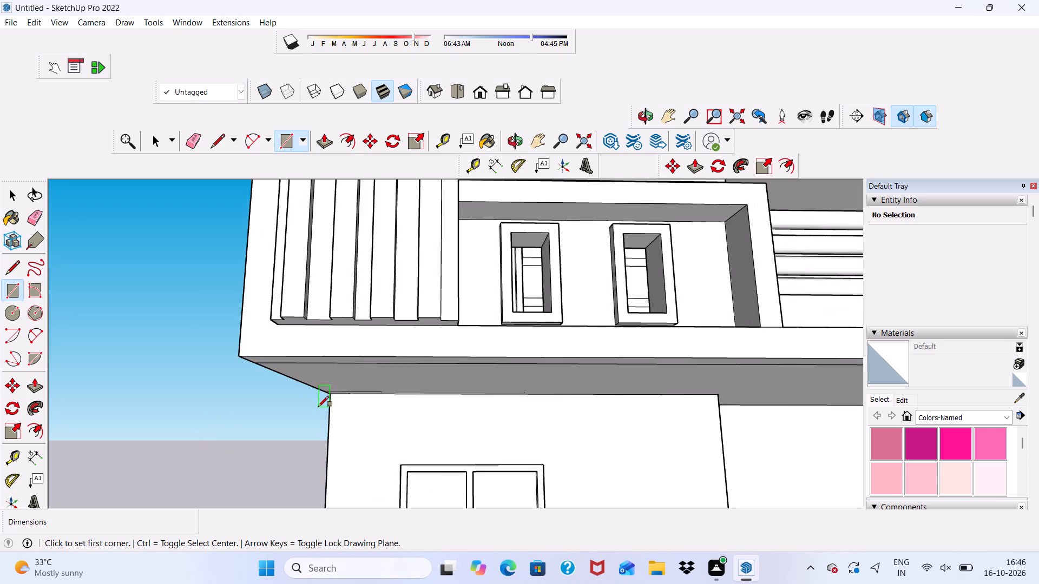
scroll(318, 407, up, 3)
scroll(337, 360, up, 4)
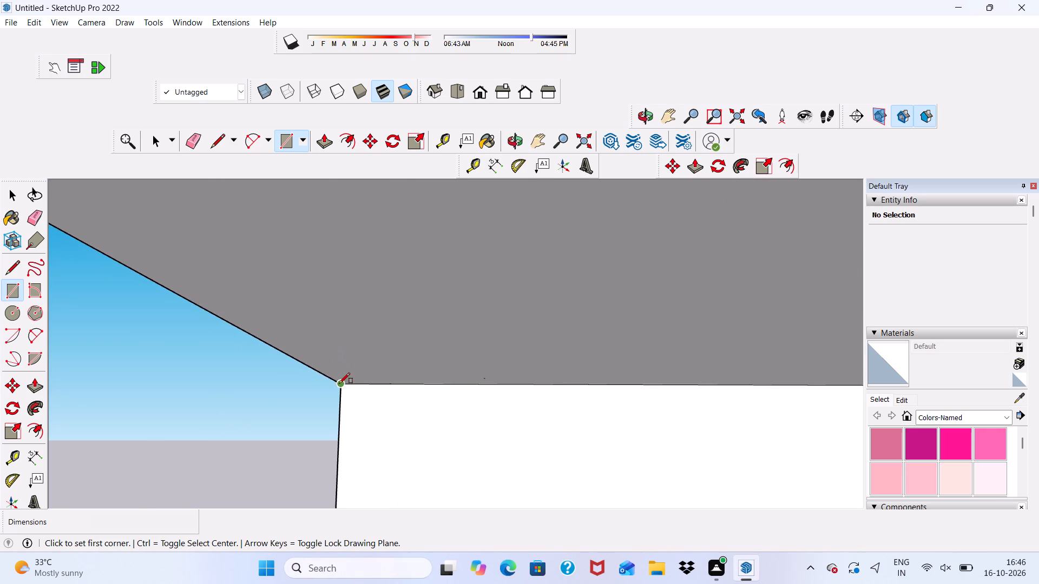
click(340, 384)
scroll(301, 369, down, 6)
scroll(438, 397, down, 2)
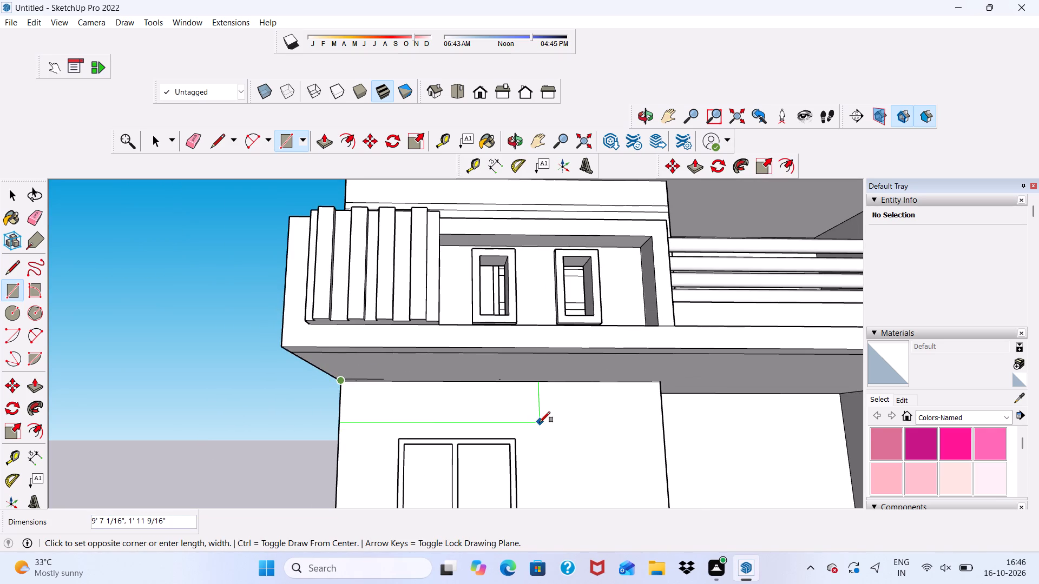
scroll(647, 412, up, 2)
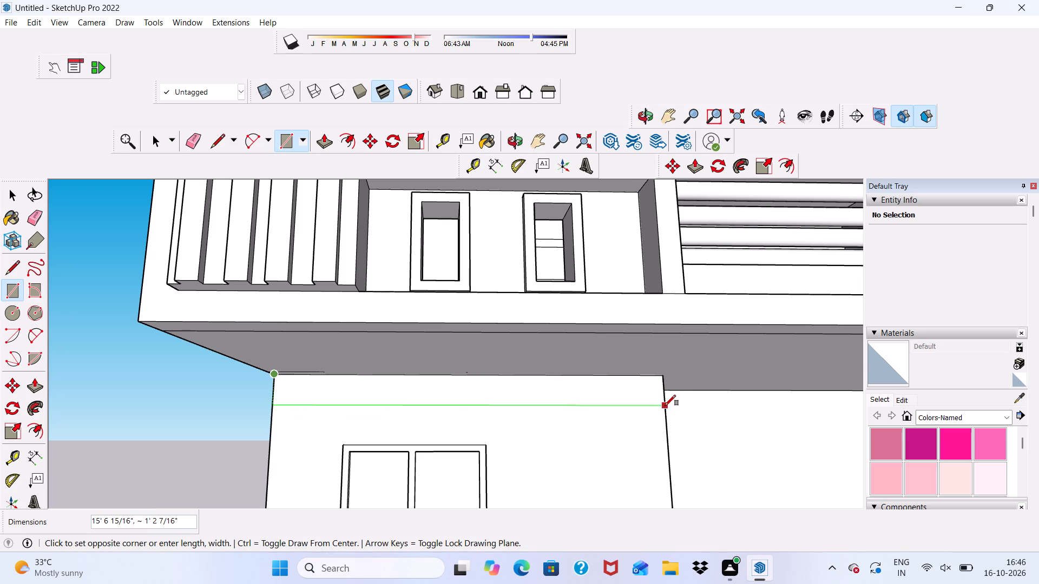
click(665, 405)
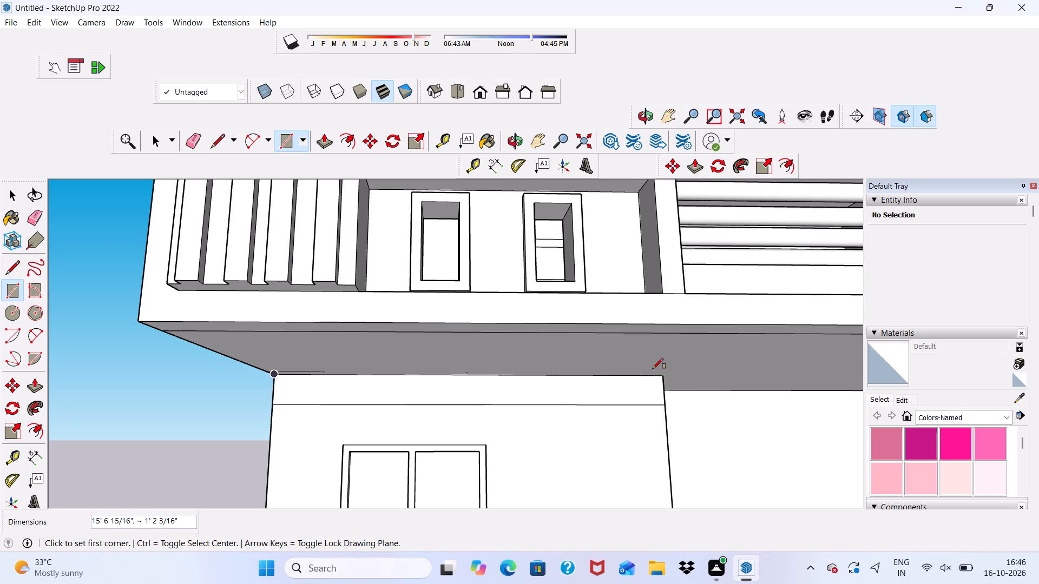
Copy the new band about 1' 5" down the lower balcony's wall and repeat it as an array of 10 copies.
key(space)
scroll(508, 380, up, 2)
double_click(509, 401)
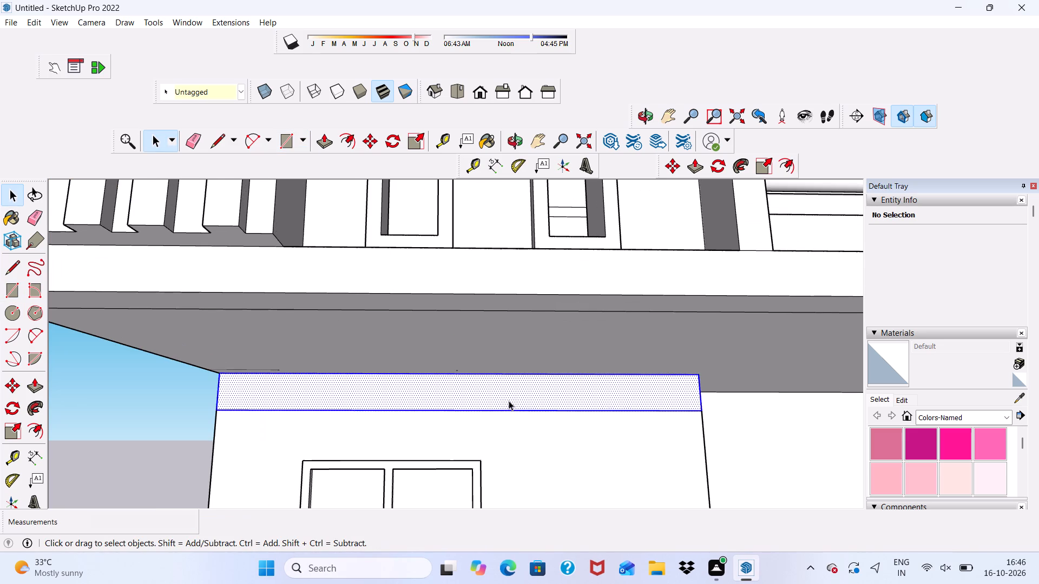
click(365, 140)
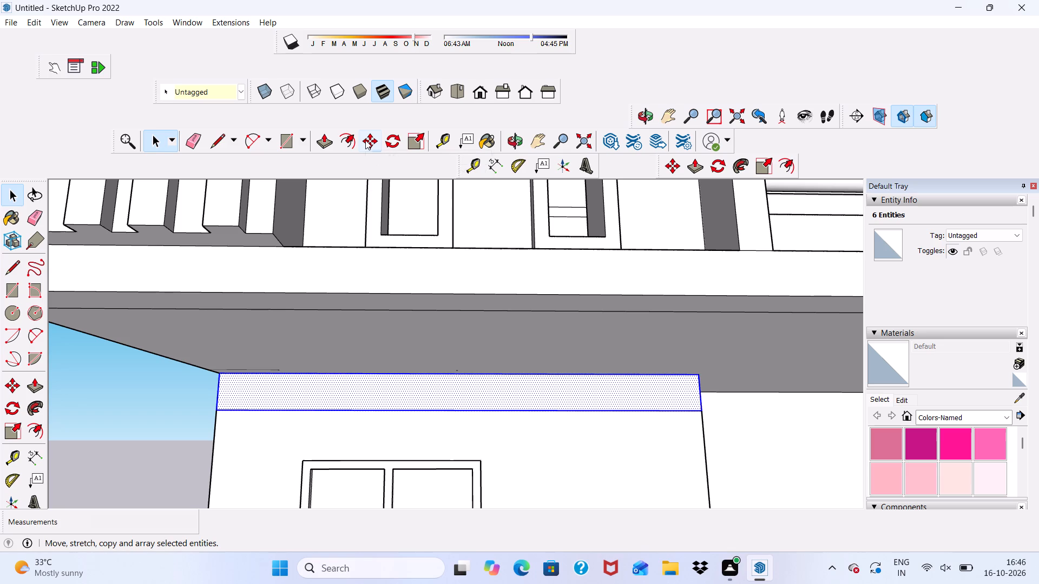
click(416, 392)
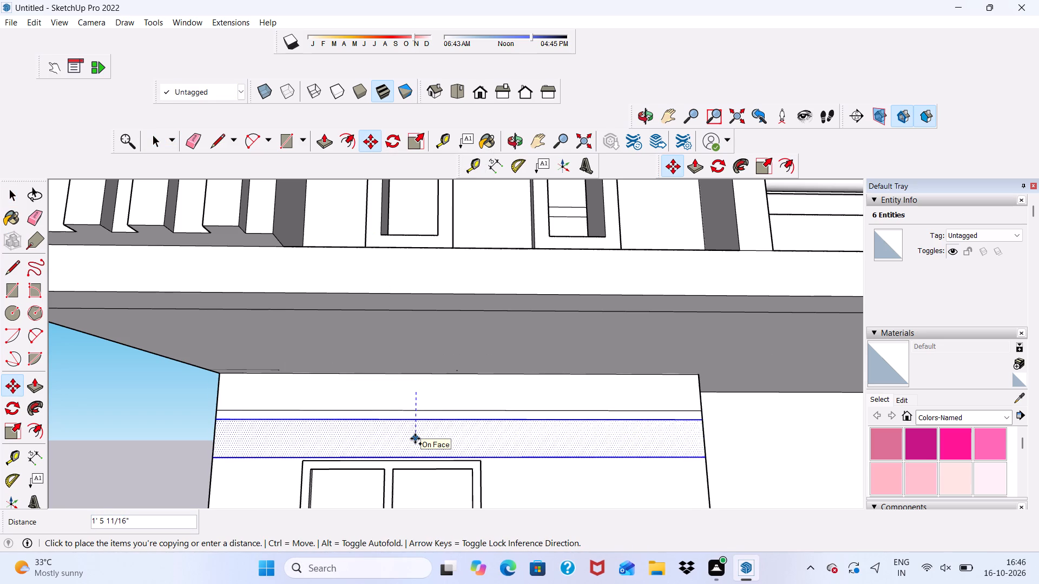
click(415, 437)
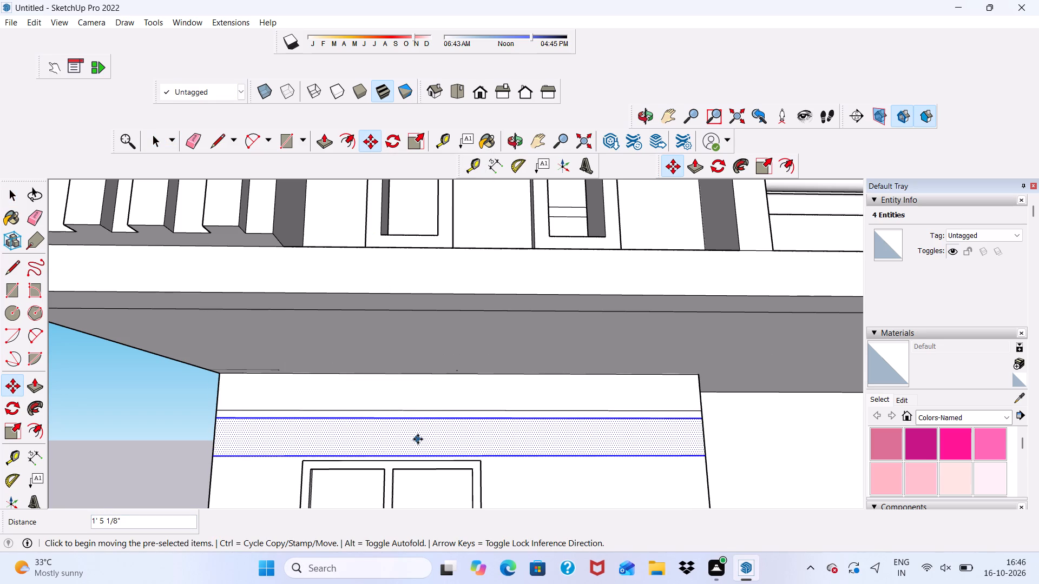
key(shift+asterisk)
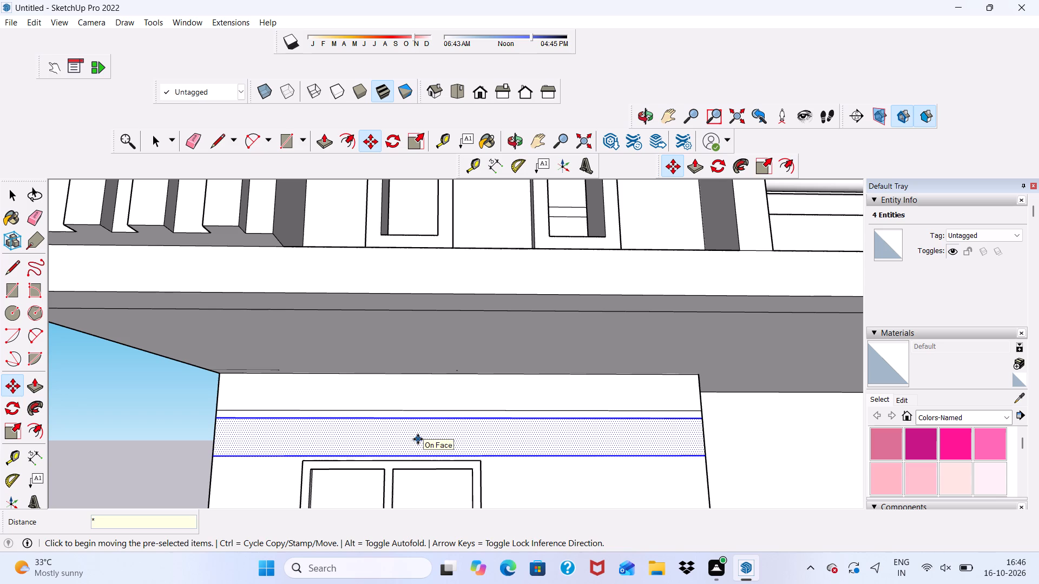
text(10)
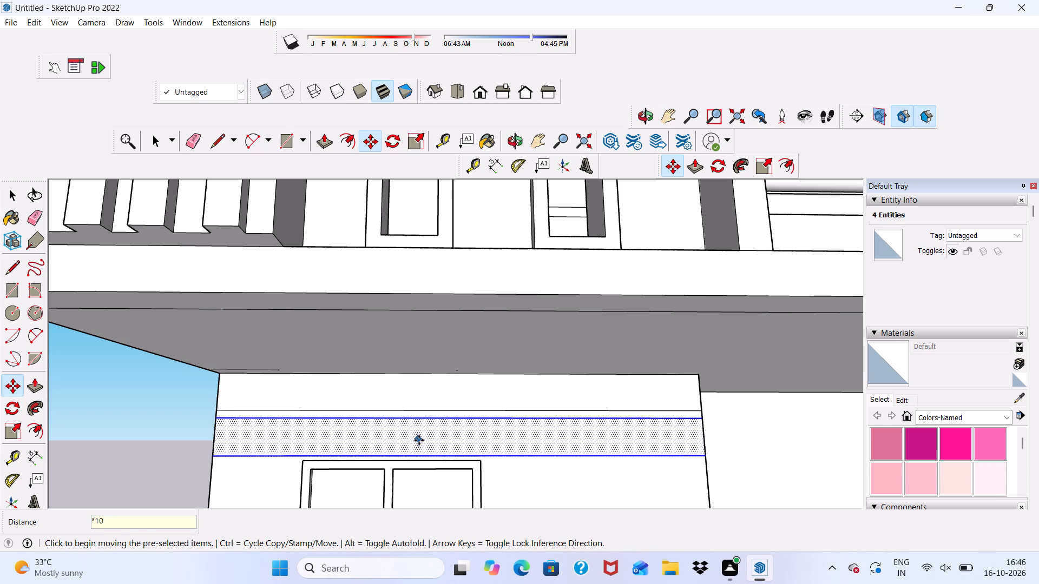
key(Return)
Examine the arrayed bands across the lower balcony's back wall and door.
scroll(416, 469, down, 14)
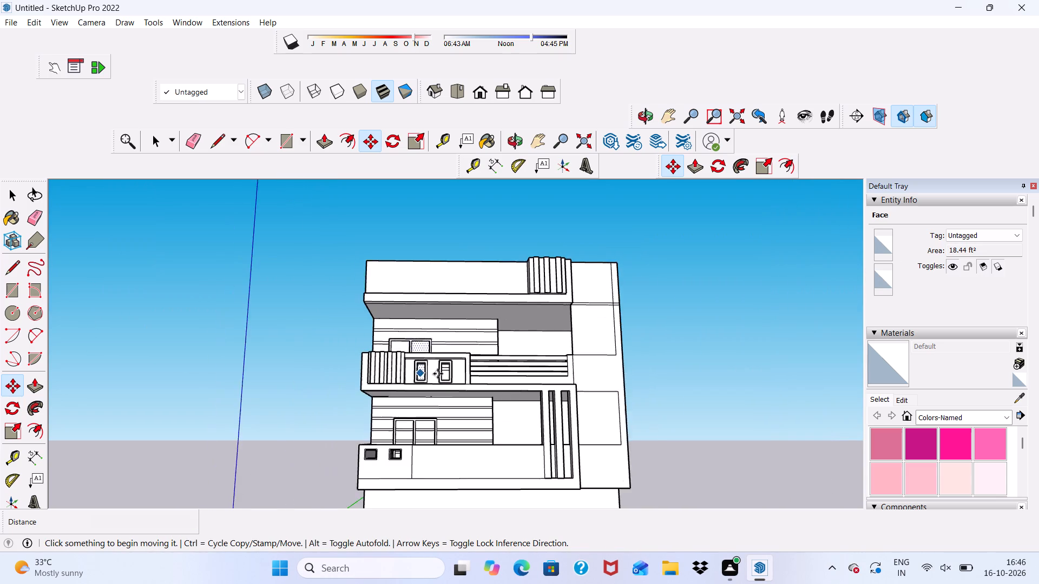
scroll(438, 374, down, 8)
middle_drag(433, 476, 465, 563)
scroll(413, 454, up, 4)
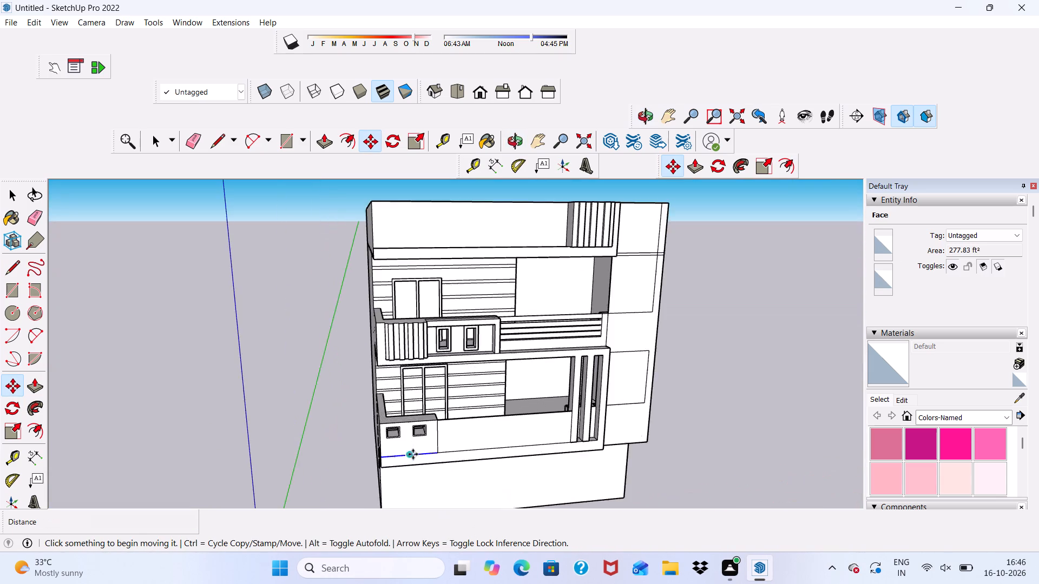
scroll(413, 454, up, 9)
scroll(469, 393, up, 6)
middle_drag(469, 392, 417, 437)
scroll(417, 437, up, 1)
scroll(385, 401, down, 3)
middle_drag(389, 446, 384, 383)
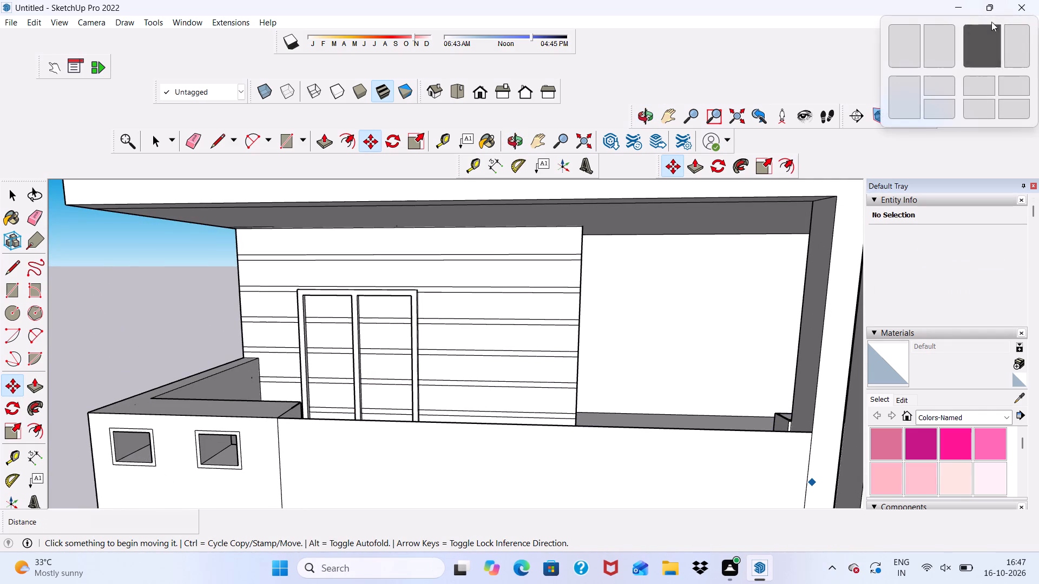
scroll(1034, 120, down, 17)
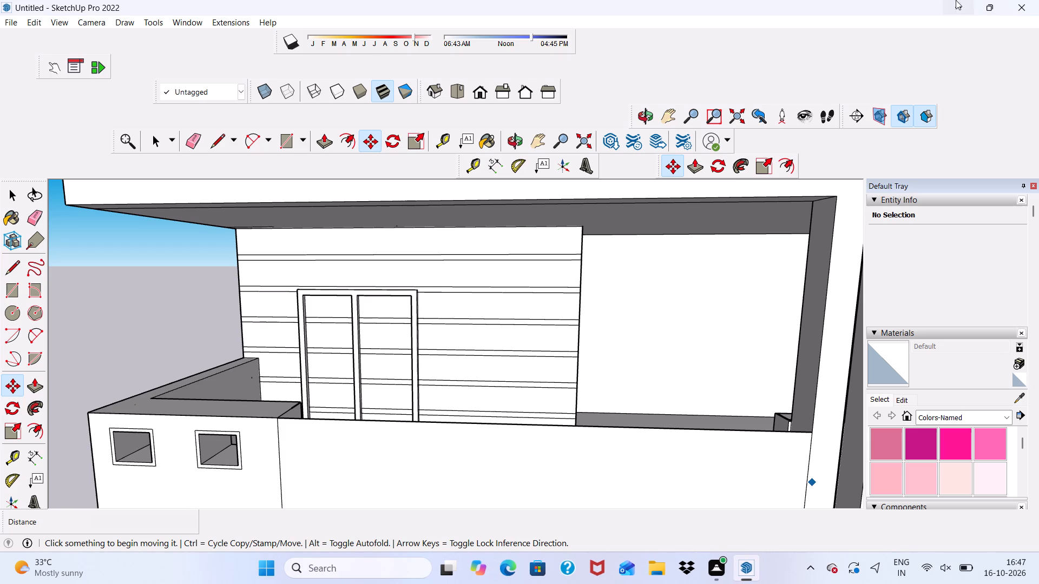
scroll(885, 93, down, 3)
scroll(786, 165, down, 5)
key(space)
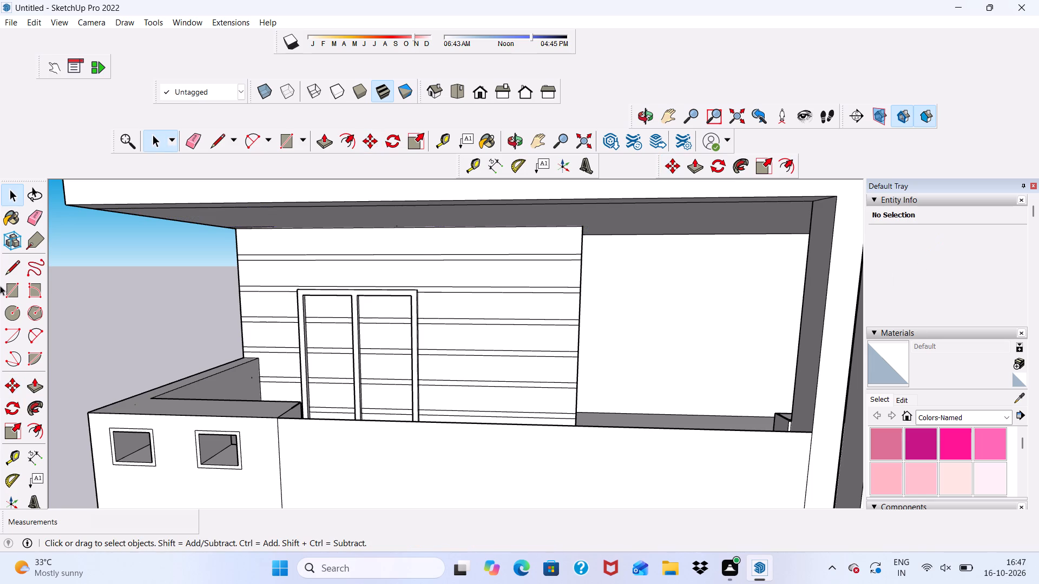
scroll(0, 348, down, 3)
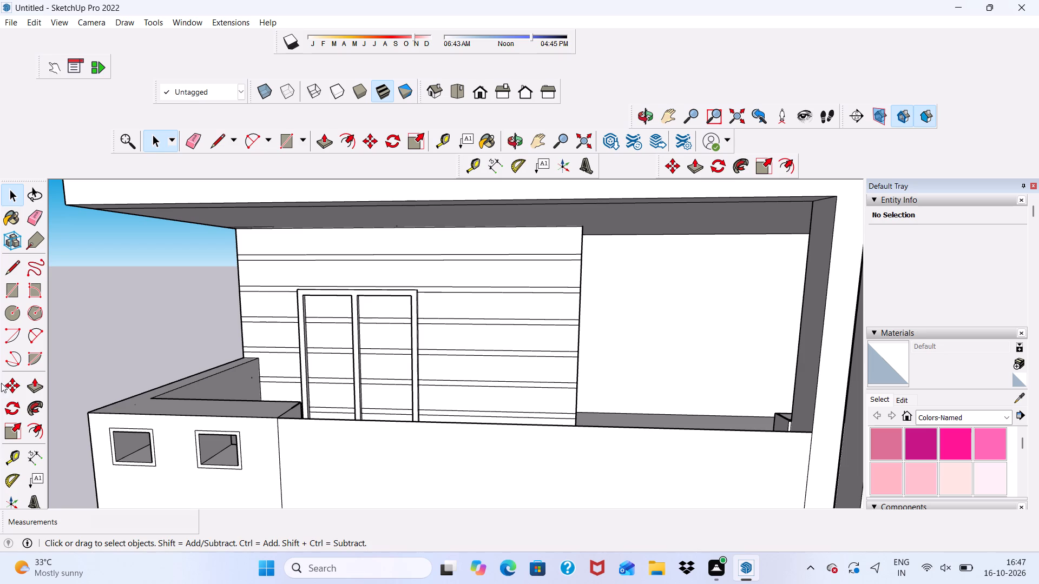
Erase the band edges crossing the right-hand panel of the lower balcony's door, except the lowest one near the floor.
click(199, 140)
scroll(262, 248, down, 3)
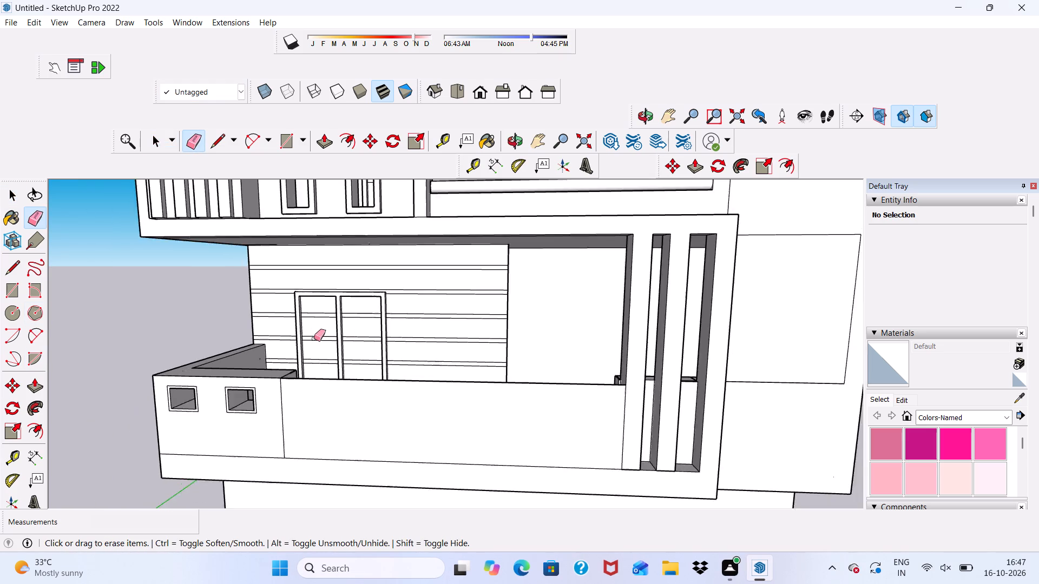
scroll(341, 322, up, 4)
scroll(413, 326, up, 9)
drag(346, 277, 334, 429)
scroll(312, 325, down, 9)
middle_drag(325, 338, 331, 385)
scroll(331, 385, up, 2)
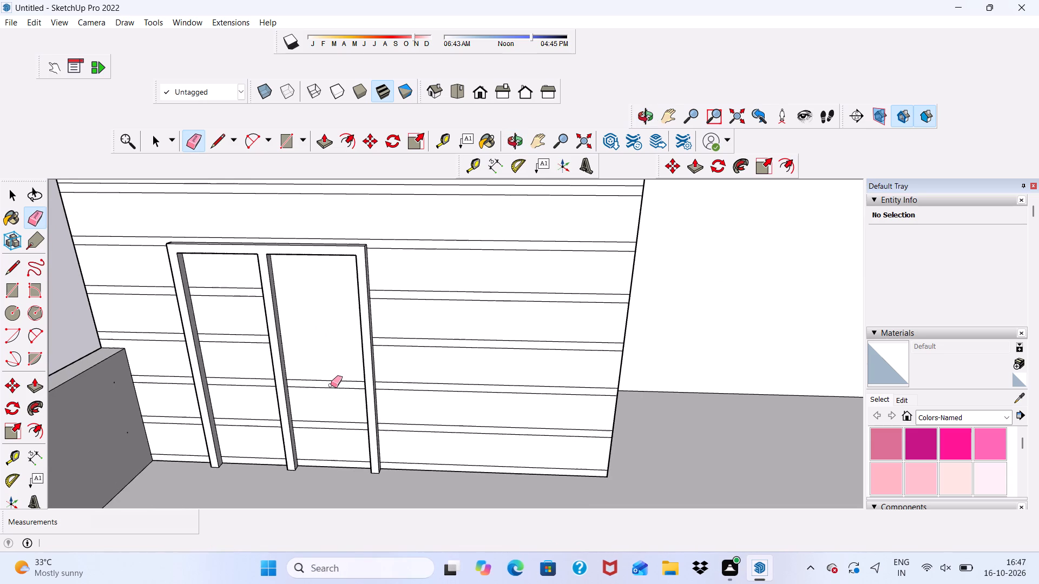
drag(331, 382, 333, 436)
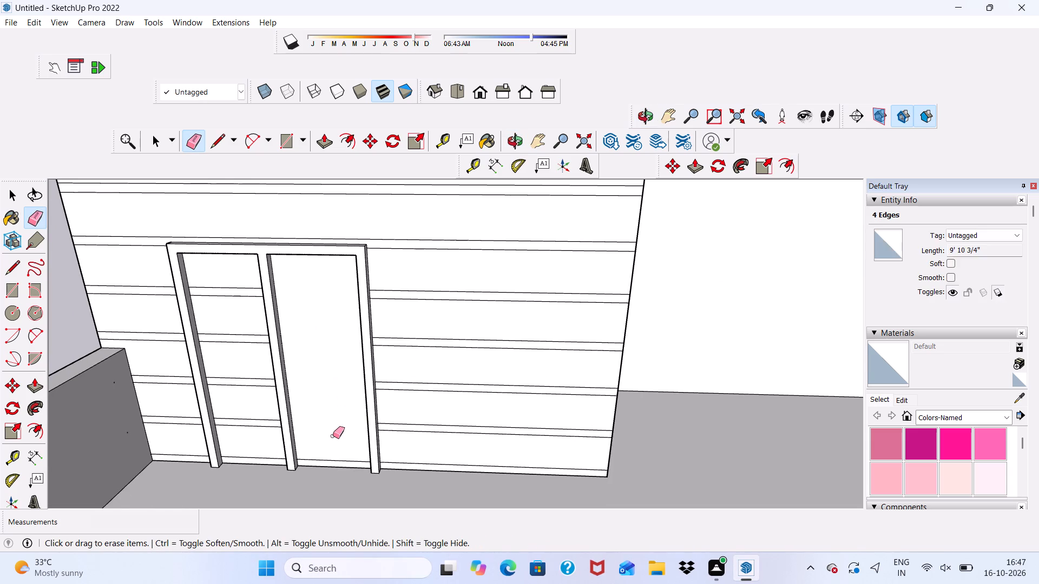
Erase the lowest band edge crossing the right-hand panel of the lower balcony's door, near the floor.
scroll(333, 436, down, 1)
scroll(264, 333, down, 4)
scroll(80, 350, down, 3)
scroll(88, 308, down, 5)
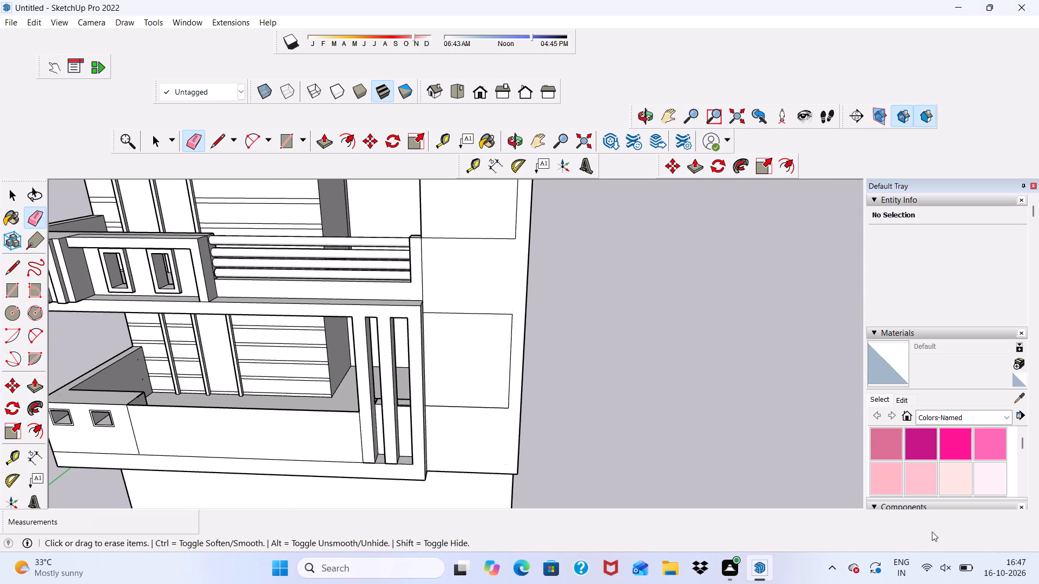
scroll(950, 532, down, 3)
scroll(780, 583, down, 4)
scroll(0, 583, up, 1)
scroll(303, 363, down, 5)
scroll(275, 368, up, 20)
scroll(275, 368, up, 1)
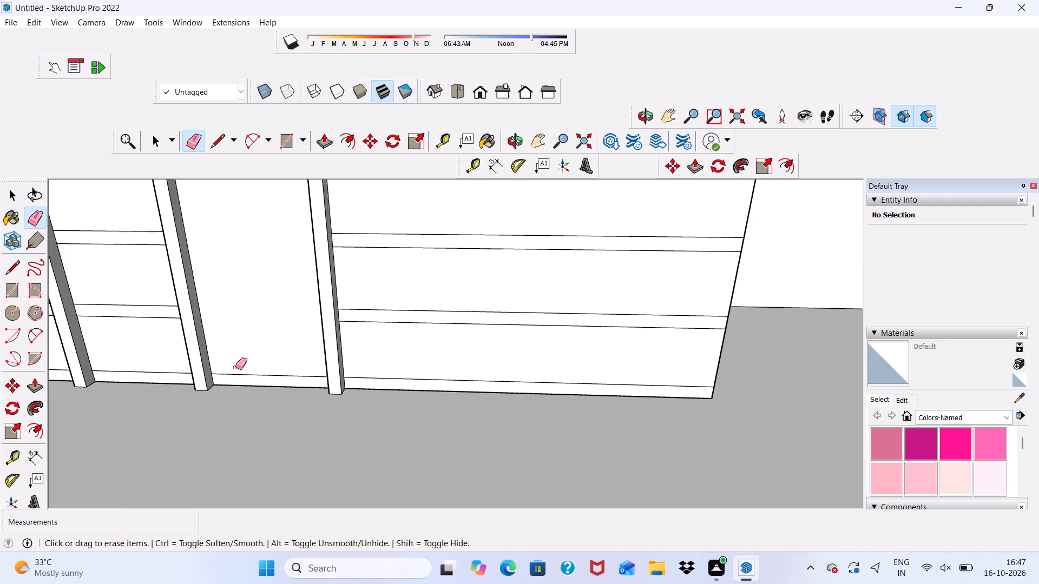
drag(235, 367, 236, 375)
scroll(153, 380, down, 1)
scroll(155, 308, up, 1)
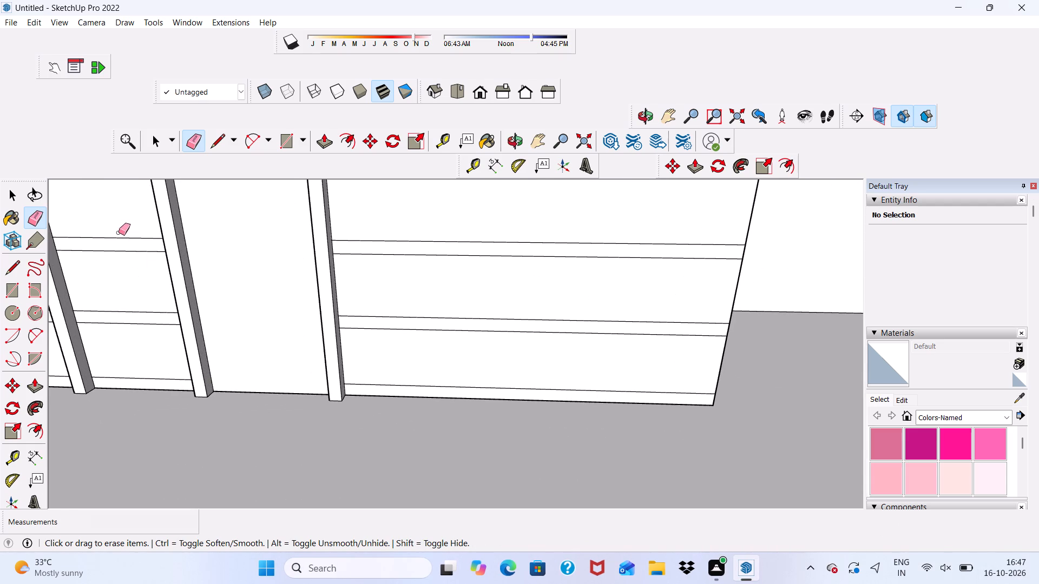
Erase the band edges crossing the left-hand panel of the lower balcony's door.
drag(119, 232, 129, 383)
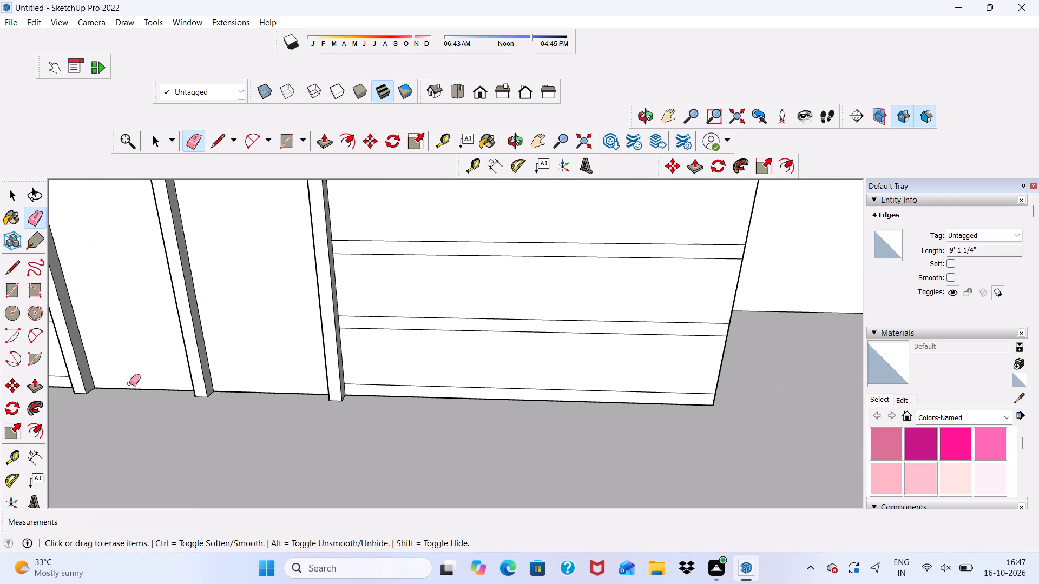
scroll(126, 375, down, 14)
middle_drag(101, 328, 122, 264)
scroll(122, 273, up, 4)
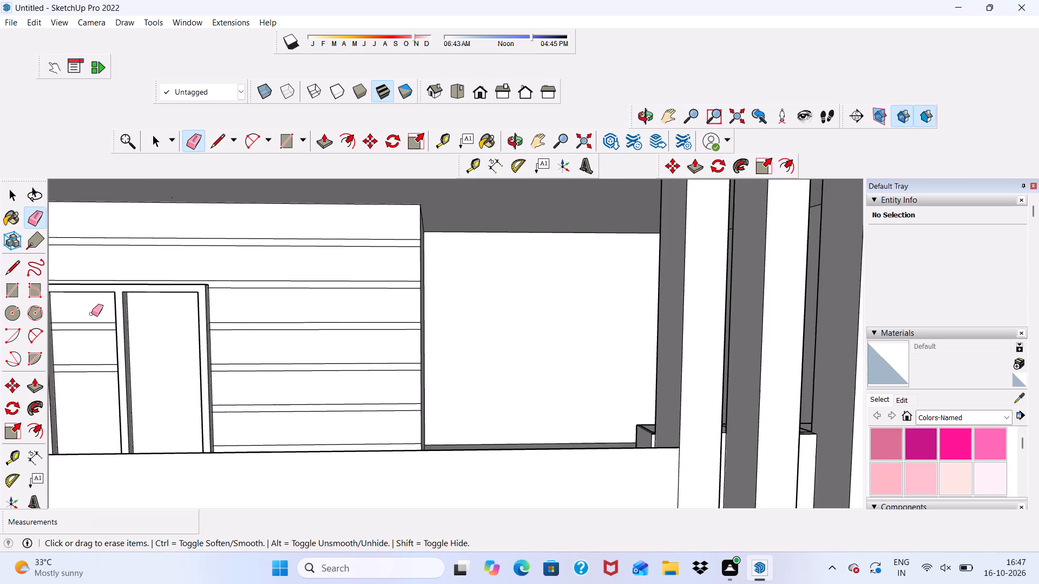
scroll(91, 314, up, 7)
drag(91, 314, 97, 398)
drag(100, 395, 103, 405)
scroll(102, 393, down, 10)
middle_drag(140, 355, 124, 380)
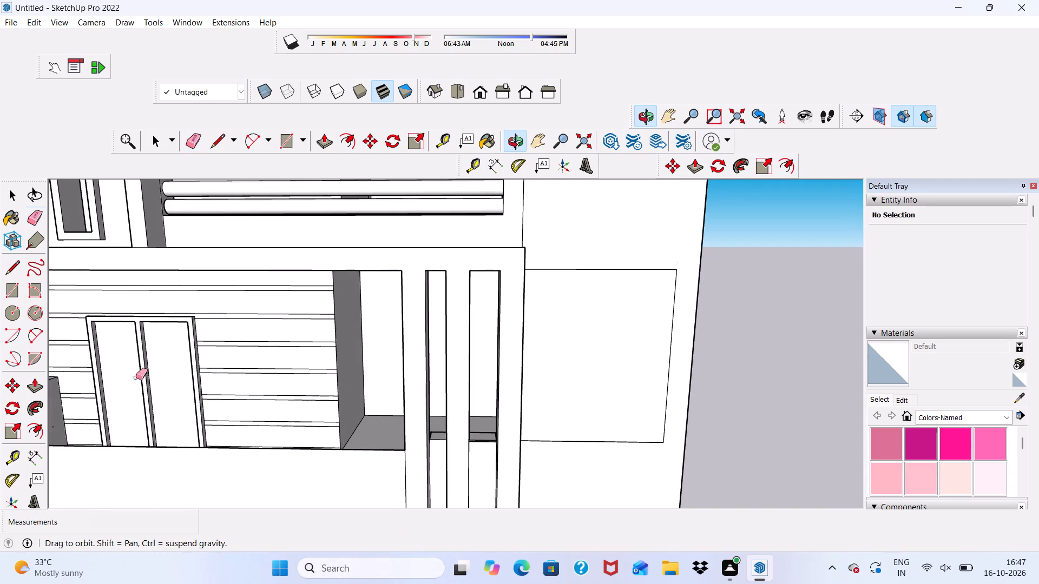
Push/Pull the two full-width wall panels above the lower balcony's door outward by 2", leaving out the narrow band between them.
key(space)
scroll(221, 303, up, 1)
scroll(225, 301, down, 1)
middle_drag(225, 298, 227, 252)
scroll(221, 267, up, 4)
click(220, 281)
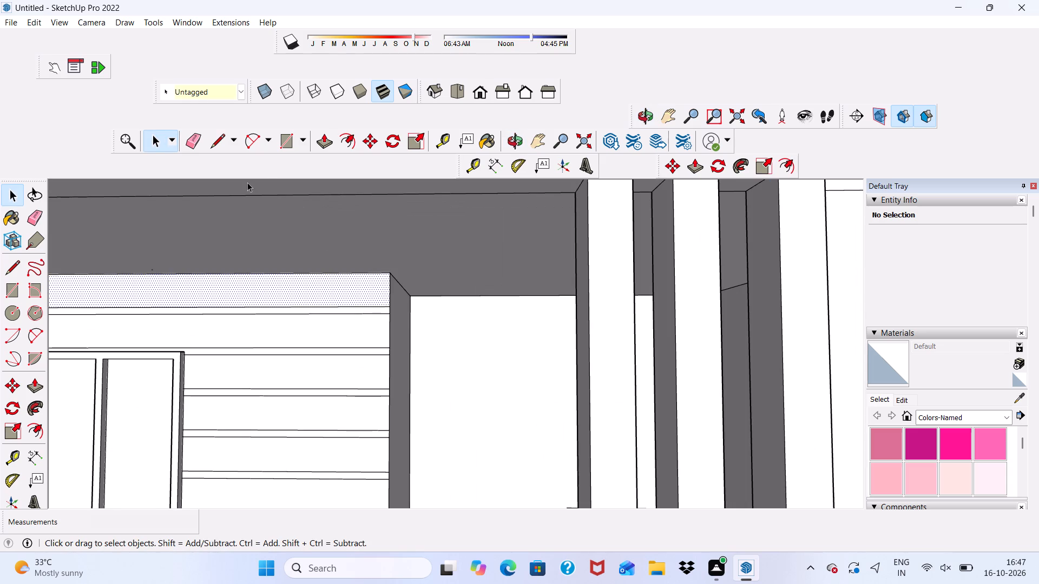
click(329, 140)
click(284, 291)
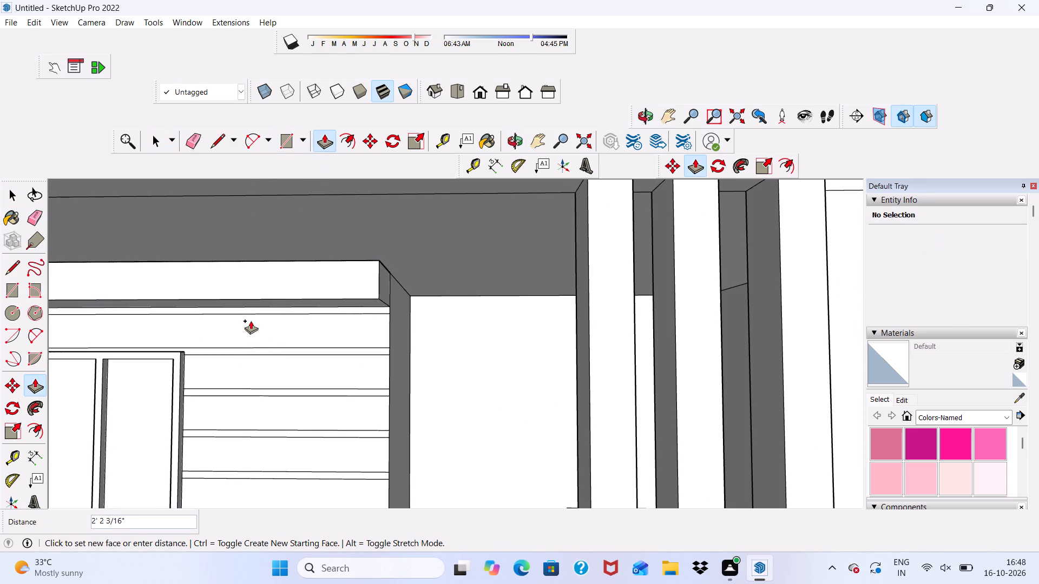
key(2)
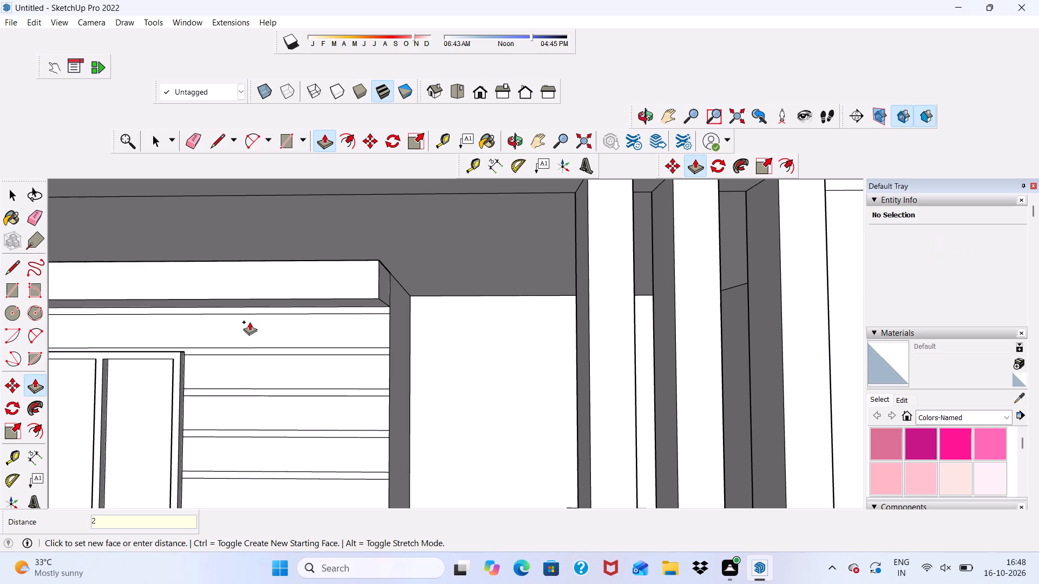
key(shift+quotedbl)
key(Return)
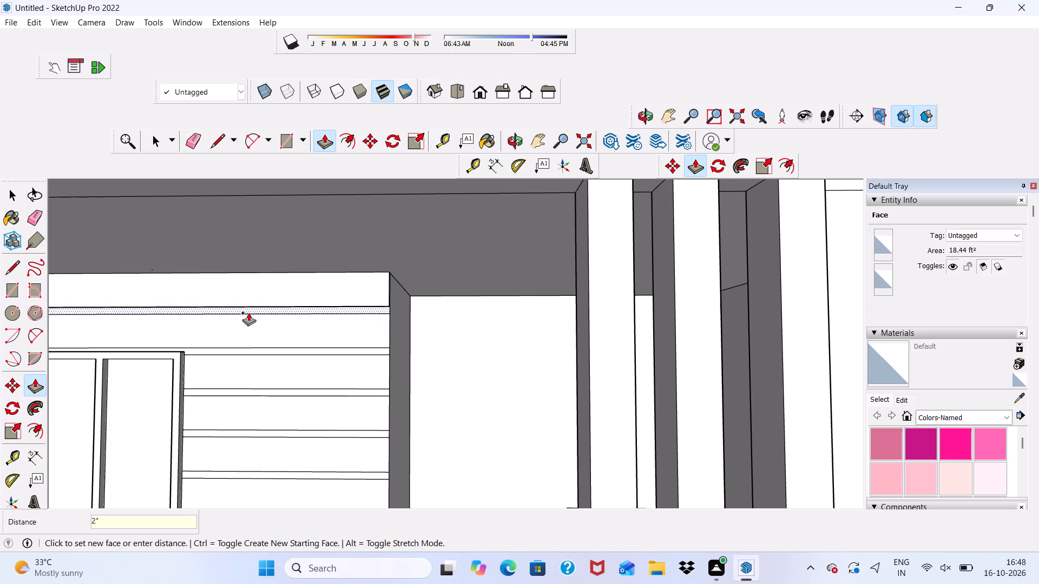
scroll(222, 345, up, 5)
click(244, 309)
scroll(269, 263, up, 1)
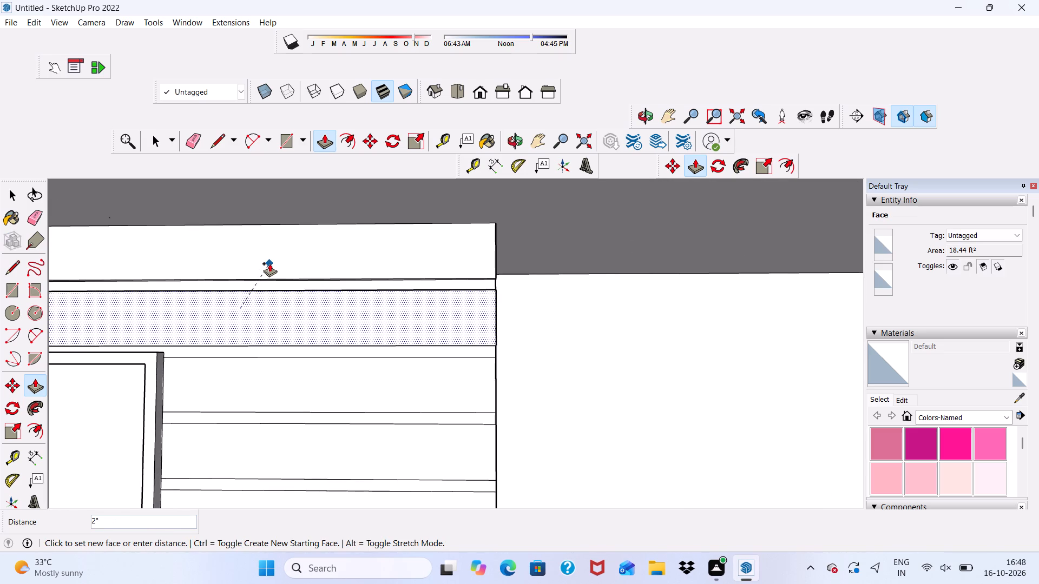
click(269, 263)
Push/Pull the uppermost wall panel to the right of the lower balcony's door outward by 2".
scroll(262, 294, down, 1)
middle_drag(263, 295, 109, 337)
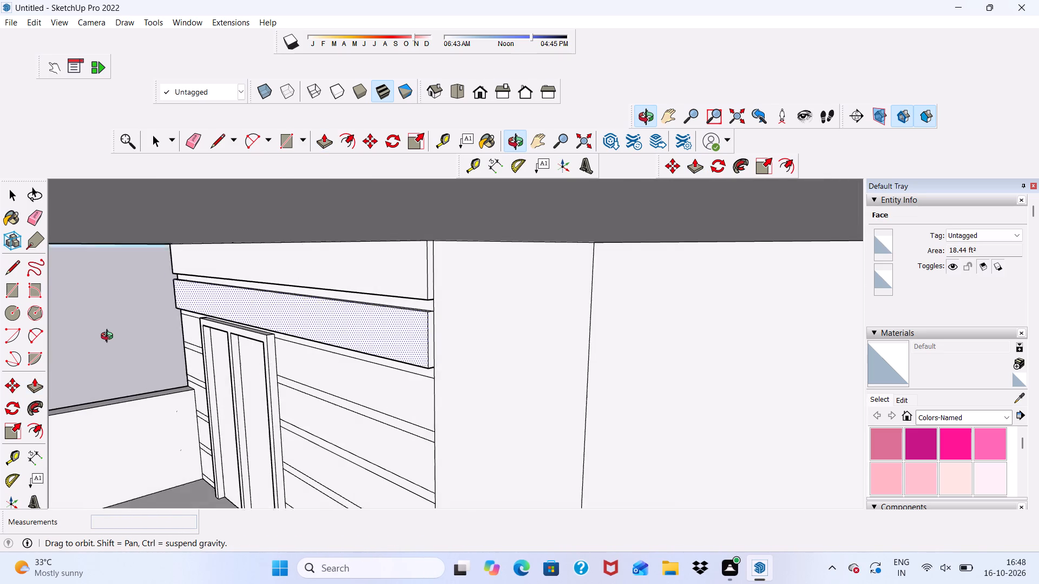
middle_drag(109, 337, 116, 332)
scroll(354, 377, up, 2)
click(354, 377)
click(370, 329)
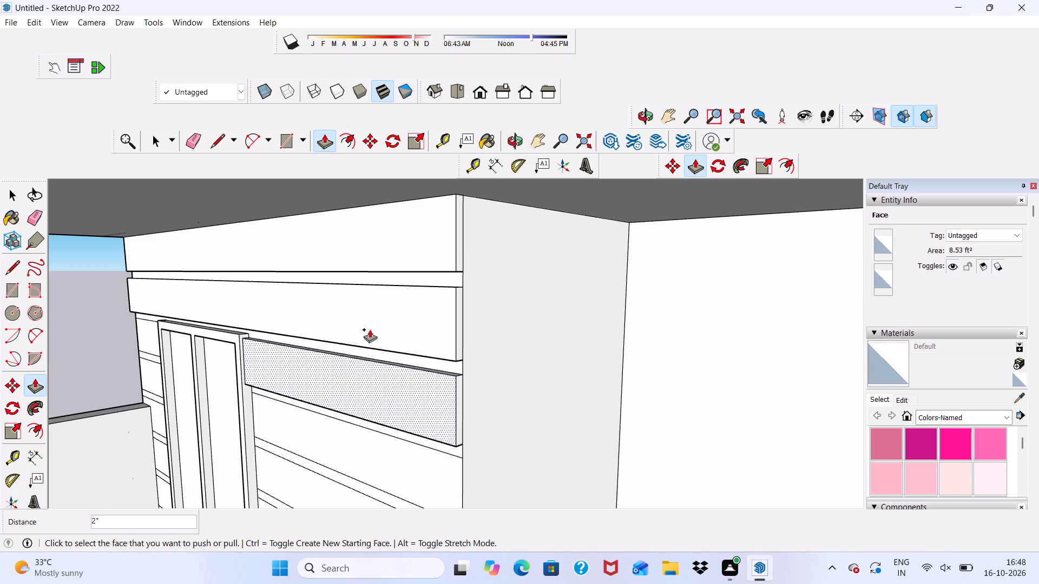
Push/Pull the second wall panel from the top, to the right of the lower balcony's door, outward by 2".
scroll(361, 341, down, 5)
scroll(347, 380, up, 1)
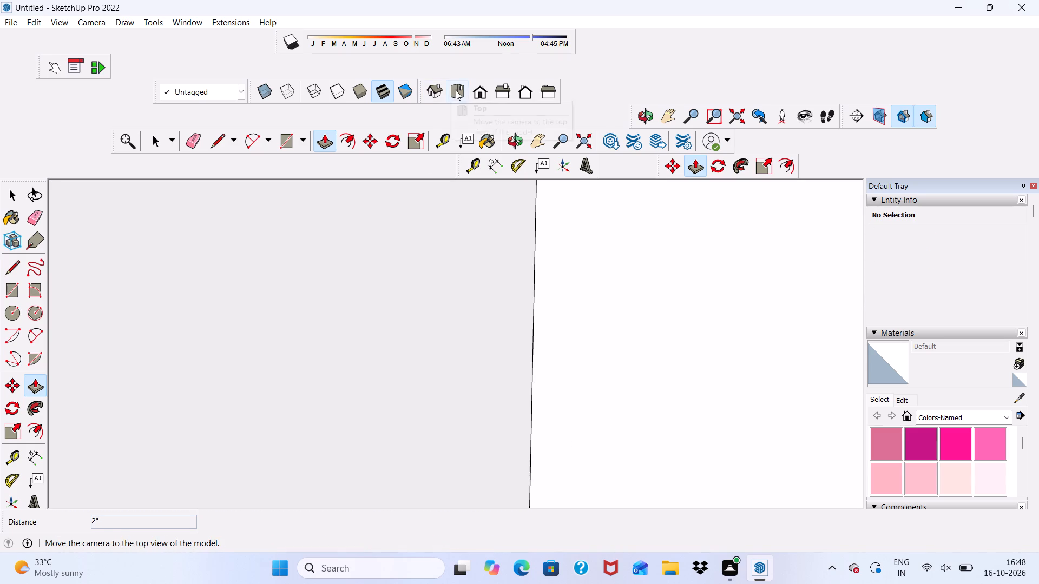
click(482, 89)
scroll(467, 233, down, 6)
scroll(406, 235, down, 9)
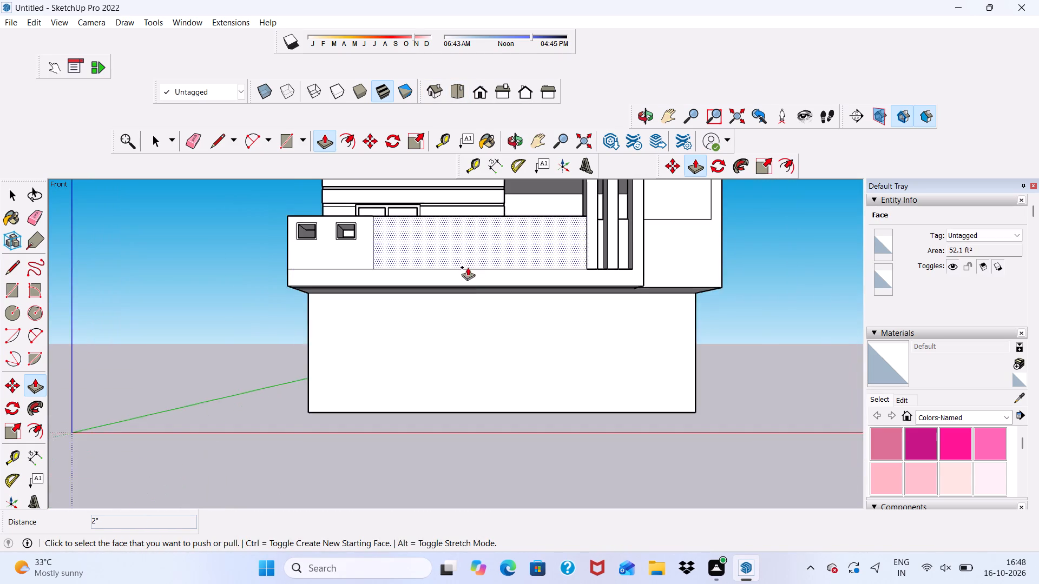
scroll(468, 267, down, 6)
scroll(475, 219, up, 11)
middle_drag(471, 280, 408, 300)
scroll(471, 233, up, 6)
middle_drag(469, 247, 420, 283)
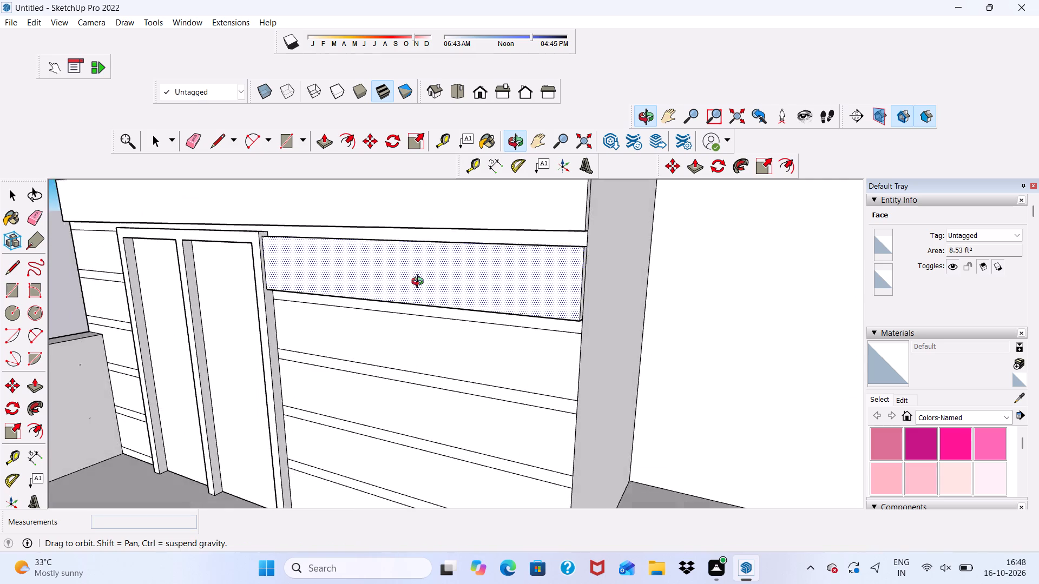
middle_drag(420, 283, 410, 293)
scroll(405, 361, up, 2)
click(404, 360)
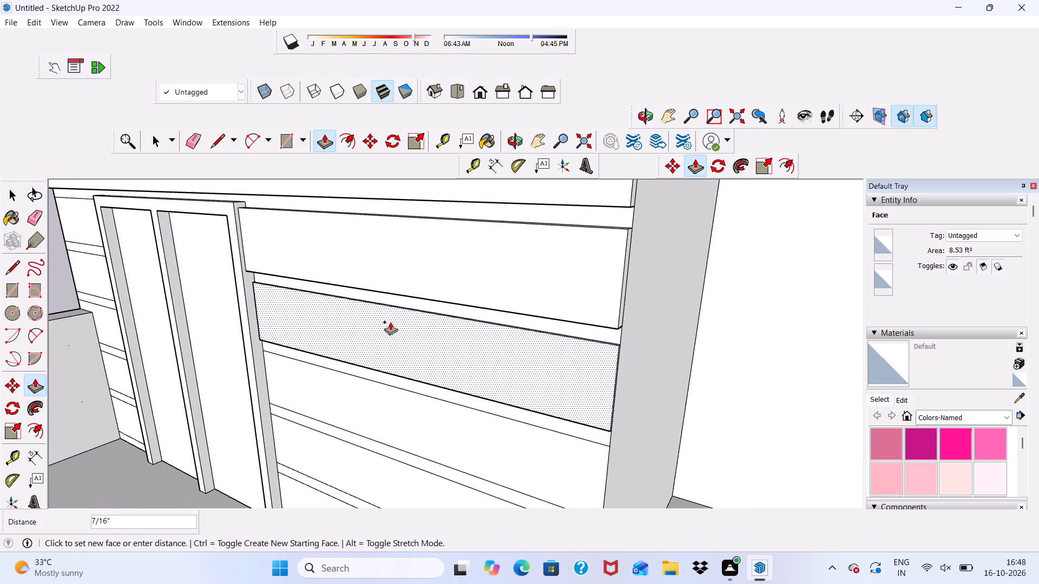
click(397, 285)
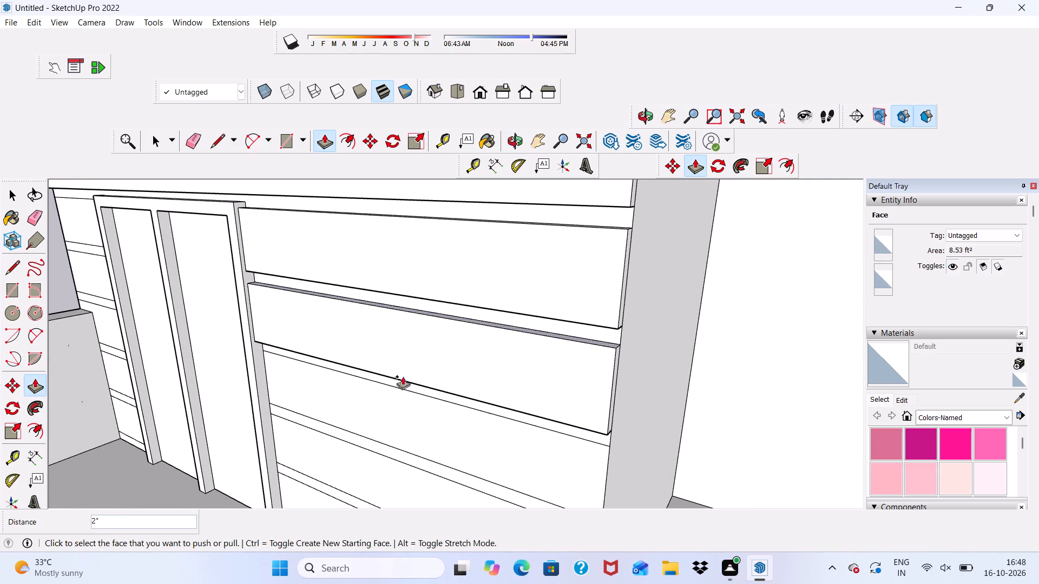
Push/Pull the three lower wall panels to the right of the lower balcony's door outward by 2" each.
click(386, 402)
scroll(427, 357, up, 3)
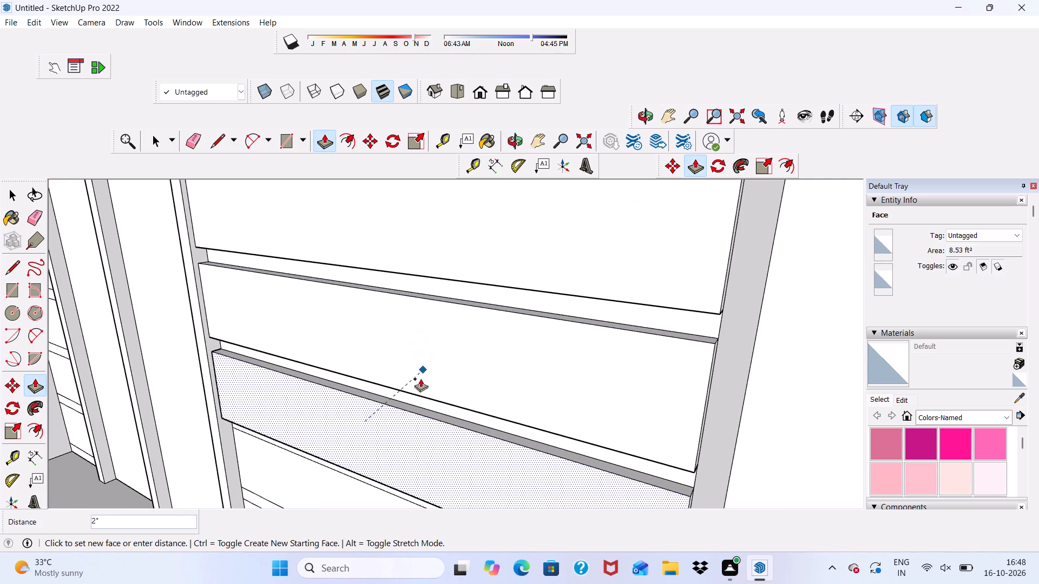
scroll(411, 402, up, 3)
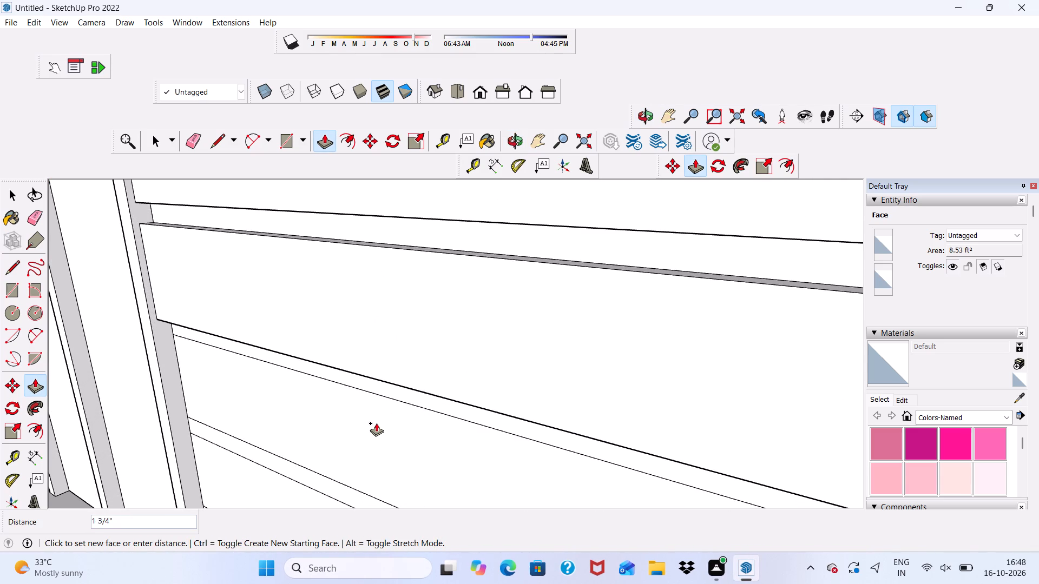
click(393, 384)
scroll(385, 286, down, 11)
click(364, 385)
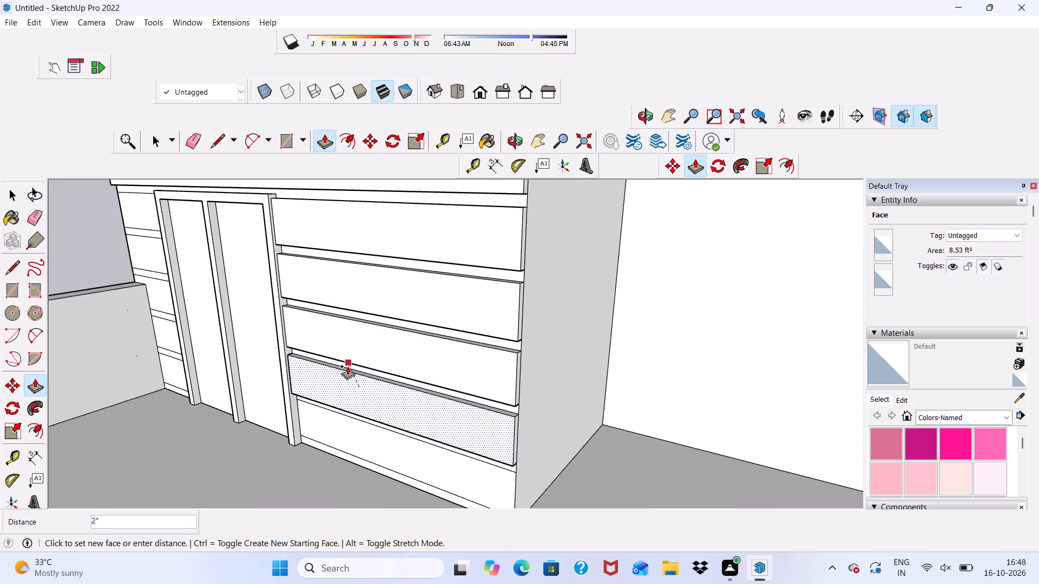
click(351, 359)
click(356, 441)
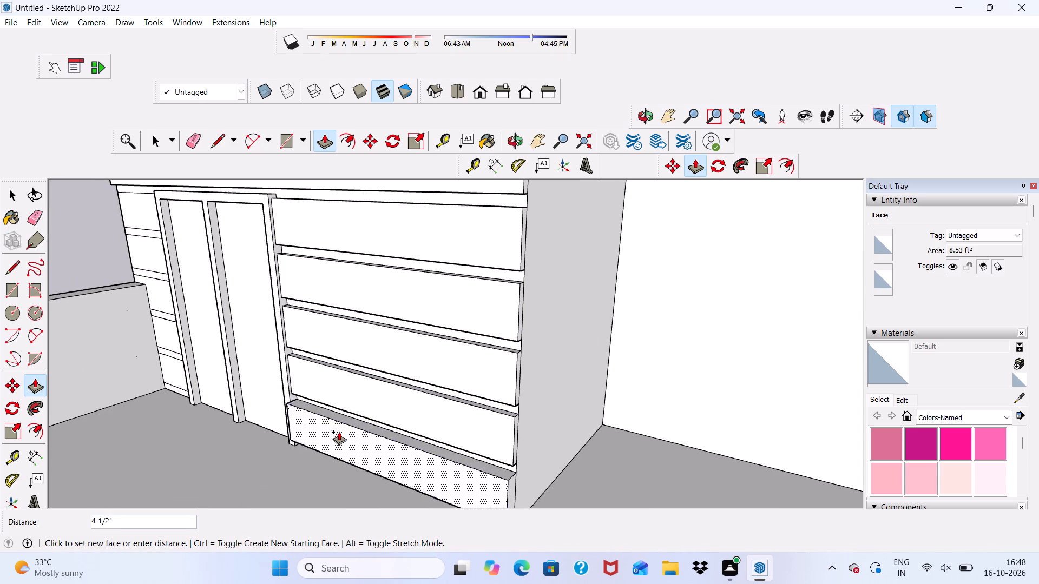
click(371, 374)
Push/Pull the upper two wall panels to the left of the lower balcony's door outward by 2" each.
scroll(374, 372, down, 2)
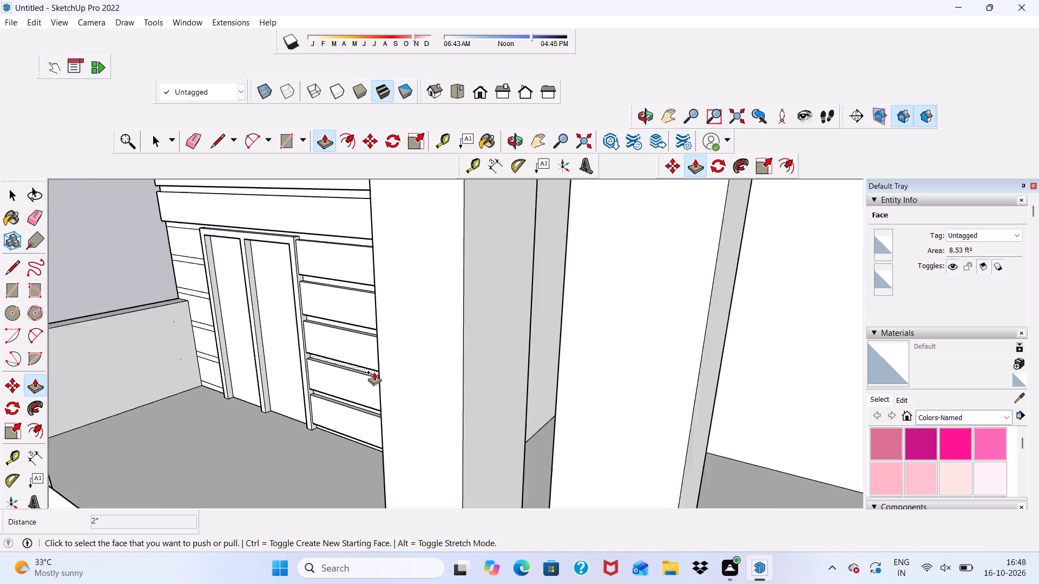
scroll(374, 372, down, 6)
middle_drag(315, 367, 470, 337)
scroll(193, 273, up, 5)
scroll(174, 271, down, 4)
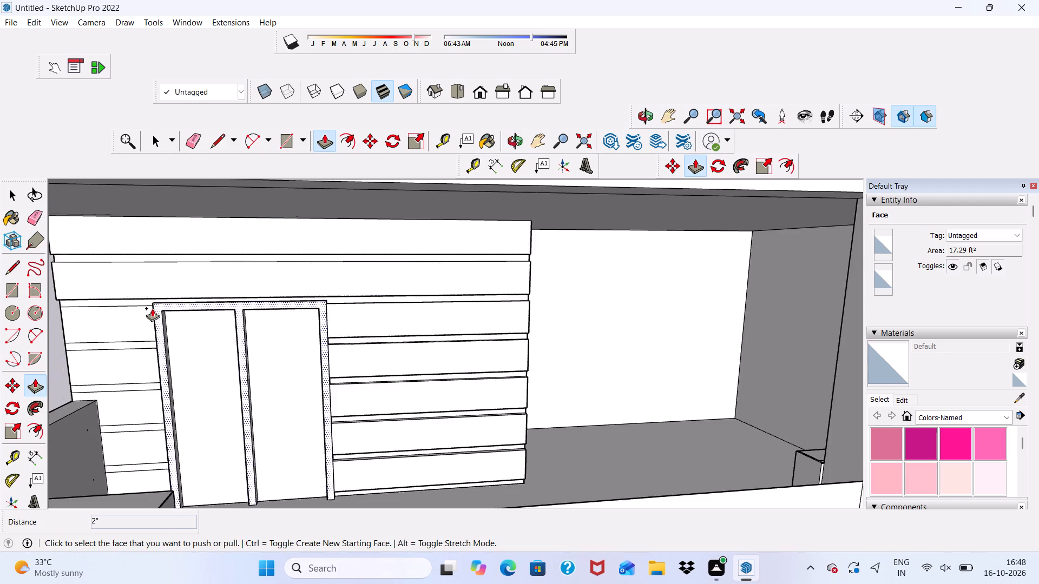
scroll(152, 308, up, 1)
middle_drag(152, 308, 374, 279)
click(102, 329)
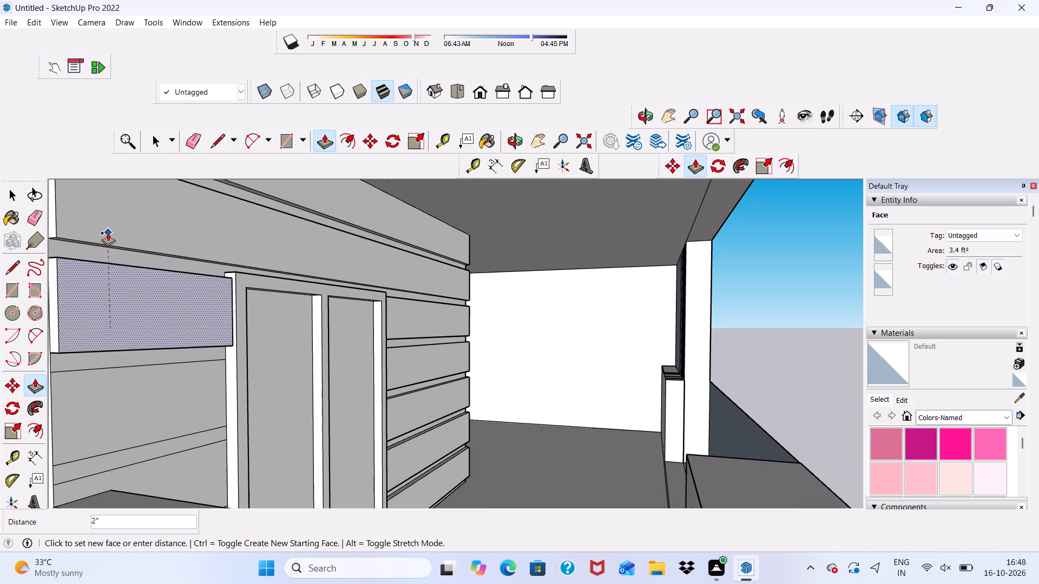
click(108, 233)
click(95, 391)
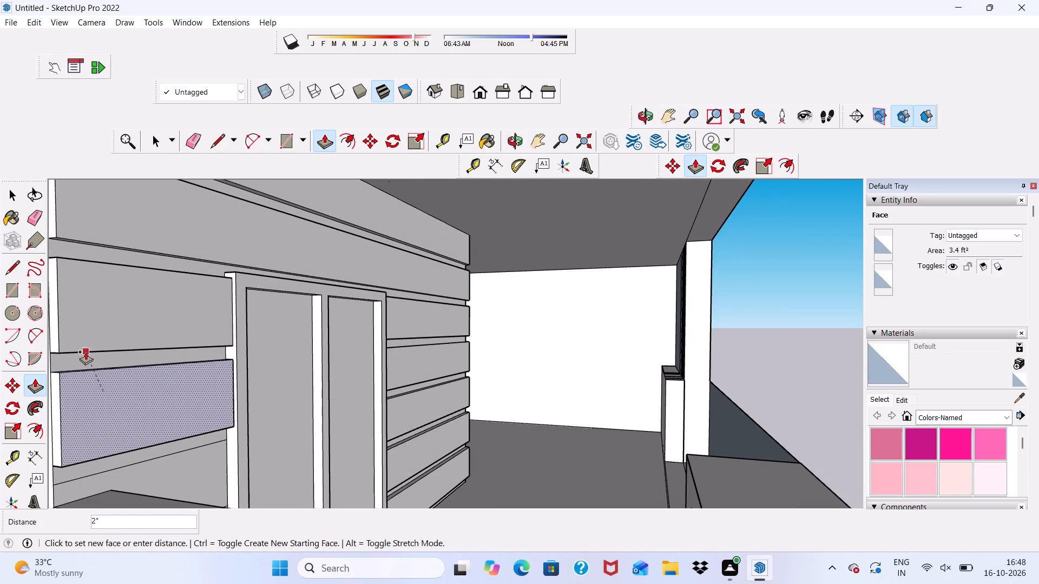
click(86, 351)
Push/Pull the third and fourth wall panels from the top, to the left of the lower balcony's door, outward by 2" each.
scroll(88, 348, down, 6)
middle_drag(141, 375, 43, 412)
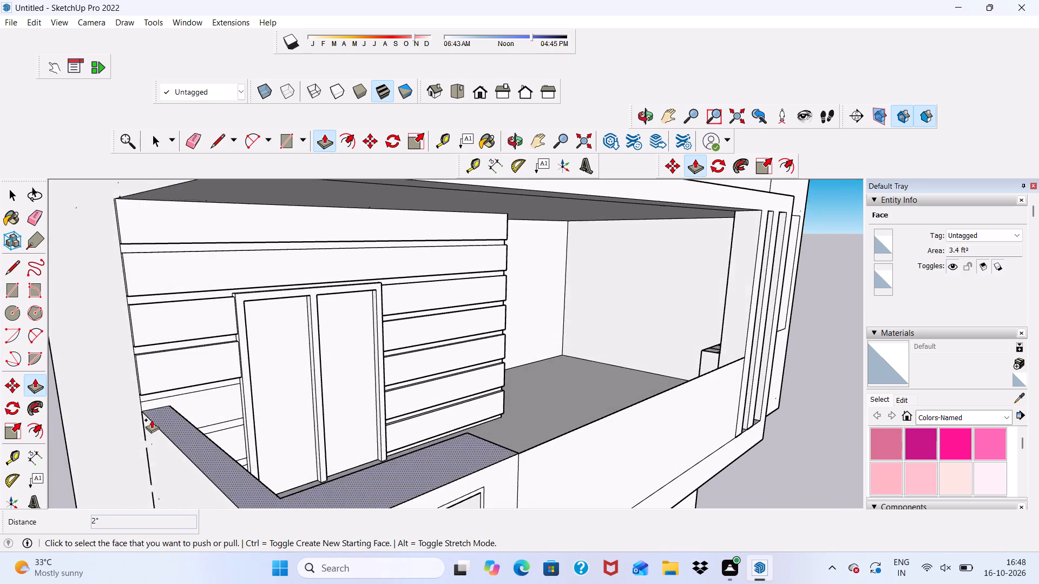
scroll(179, 415, up, 5)
click(192, 408)
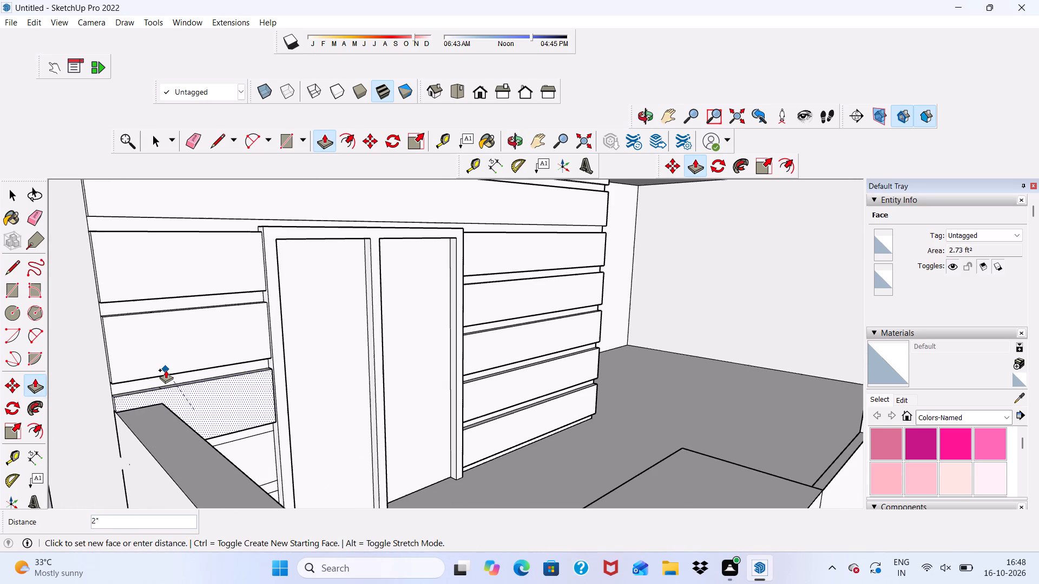
click(166, 370)
middle_drag(212, 415, 134, 429)
scroll(216, 427, up, 1)
click(216, 427)
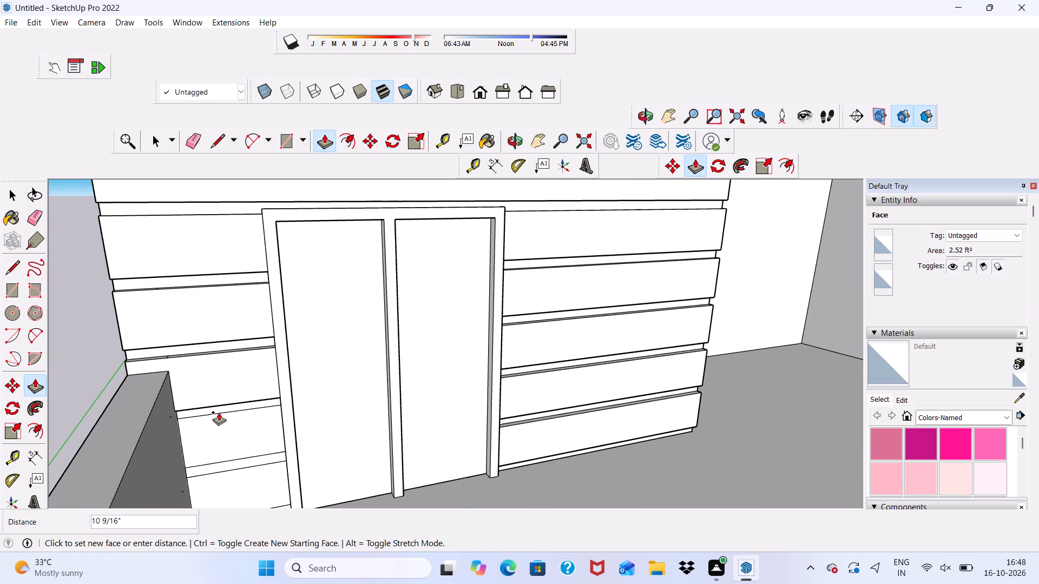
scroll(218, 410, up, 4)
click(210, 402)
Push/Pull the lowest wall panel to the left of the lower balcony's door outward by 2".
scroll(210, 367, down, 4)
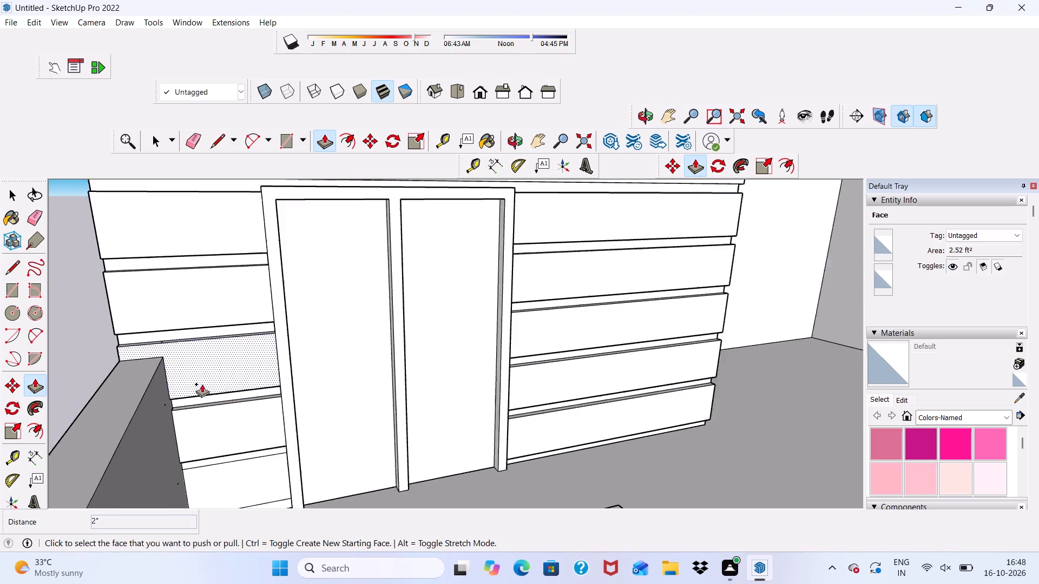
scroll(202, 384, down, 1)
middle_drag(199, 392, 312, 349)
scroll(312, 349, up, 1)
scroll(303, 349, down, 6)
middle_drag(298, 372, 183, 415)
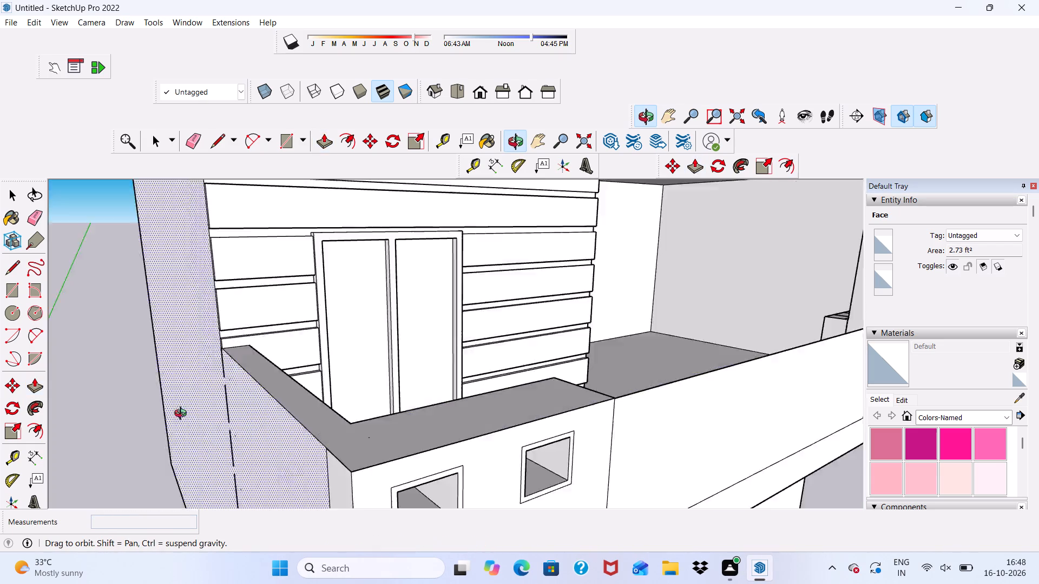
middle_drag(183, 415, 106, 414)
scroll(303, 358, up, 8)
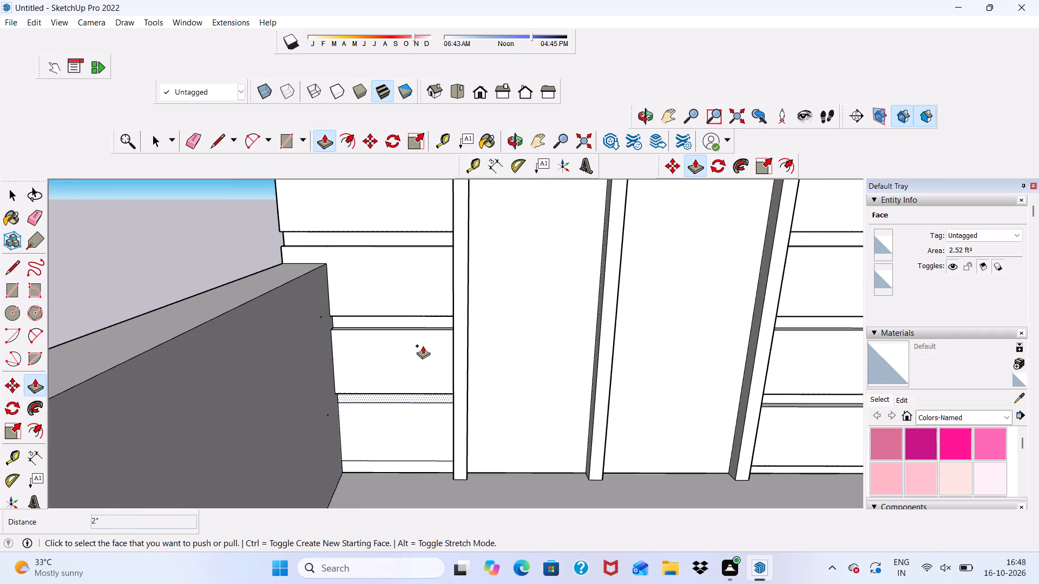
scroll(404, 371, down, 2)
click(396, 427)
click(400, 385)
Erase the leftover vertical edge segments on the building's side wall, beside and below the lower balcony.
scroll(350, 341, down, 6)
middle_drag(350, 341, 527, 336)
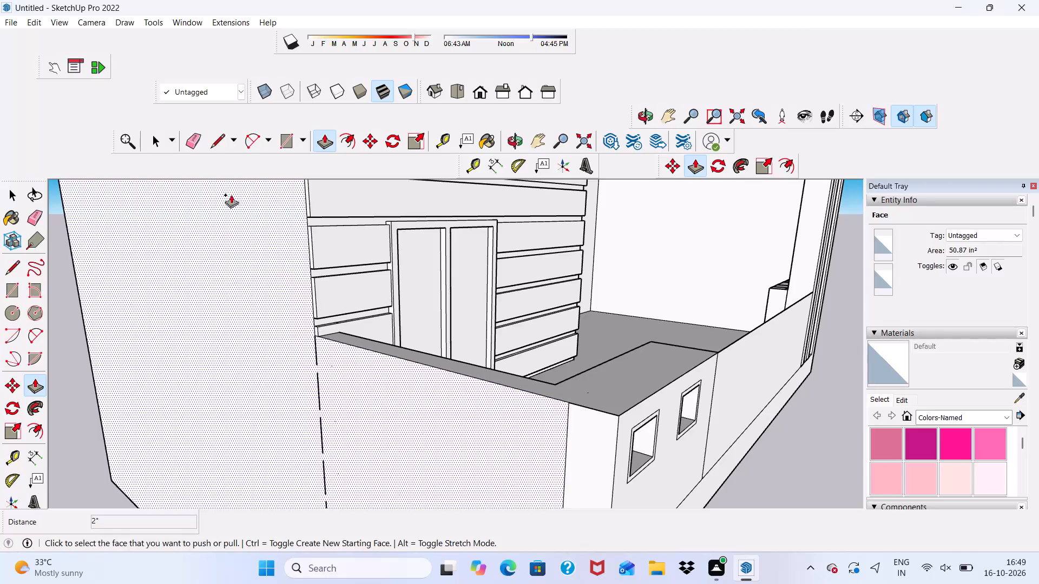
click(189, 136)
scroll(276, 384, up, 2)
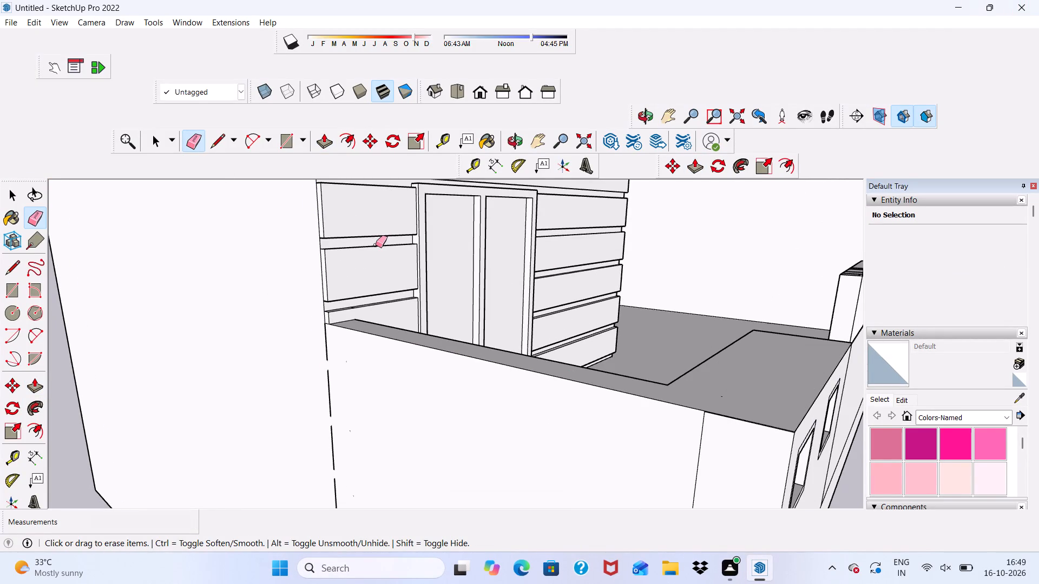
scroll(376, 245, down, 5)
scroll(376, 245, up, 1)
scroll(376, 245, down, 4)
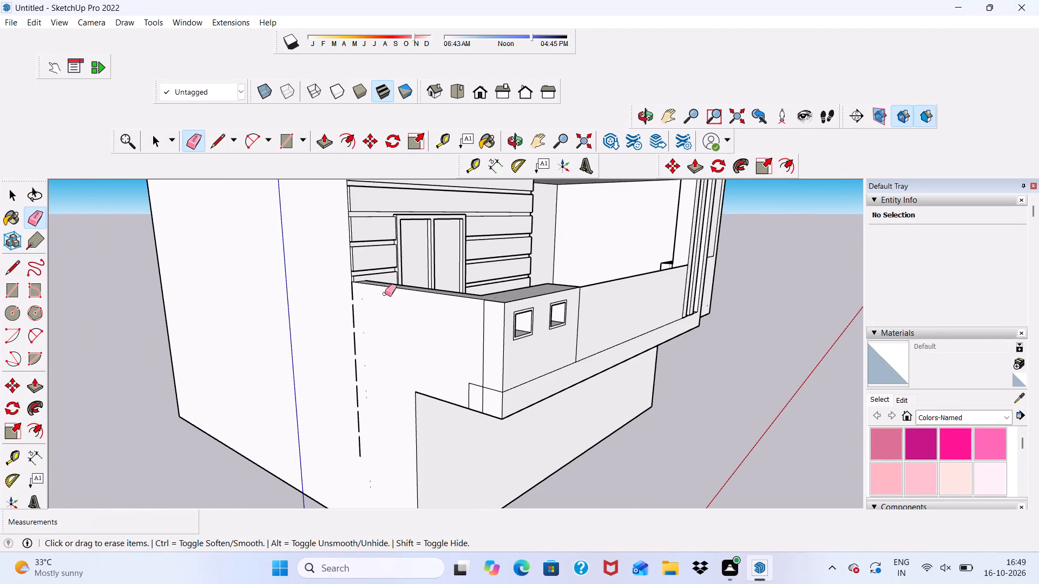
drag(354, 292, 353, 305)
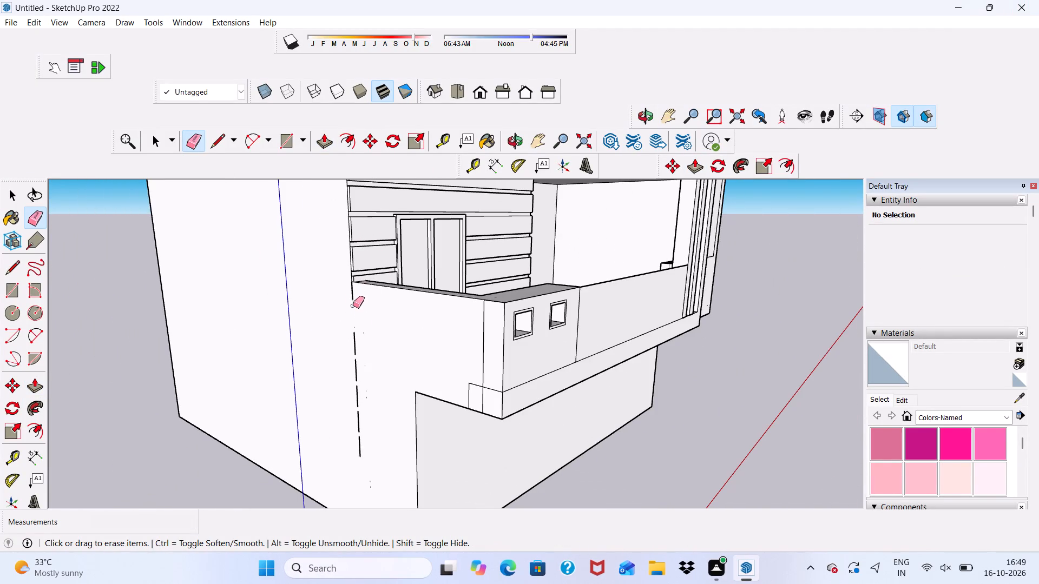
drag(349, 294, 357, 388)
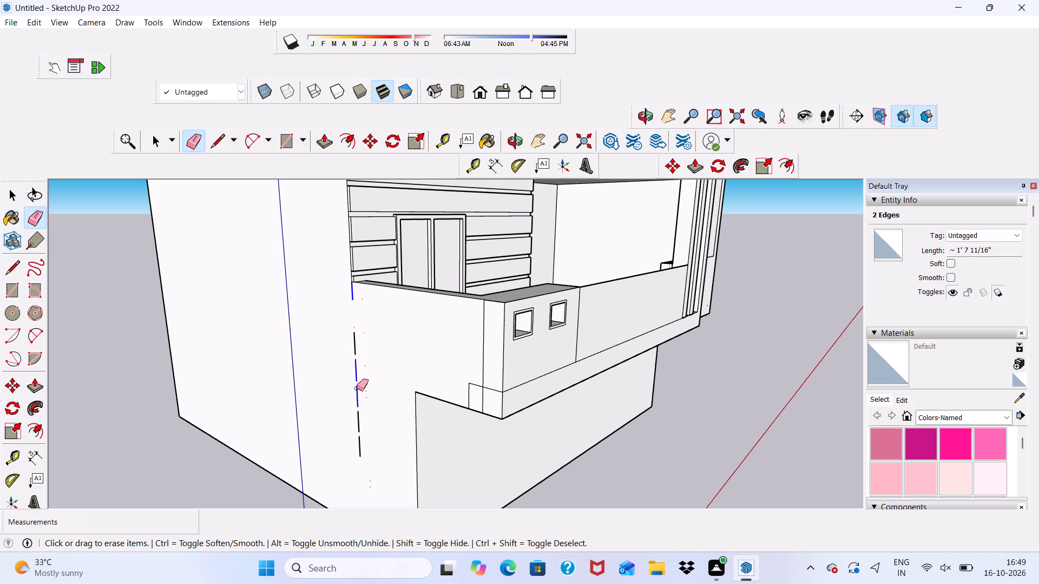
drag(357, 388, 327, 454)
scroll(315, 469, up, 1)
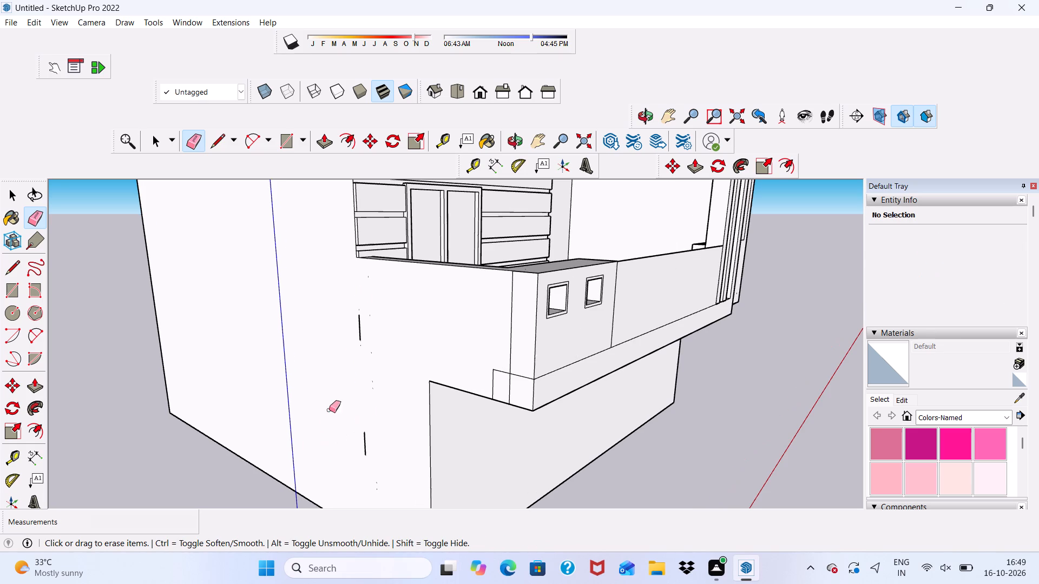
click(359, 333)
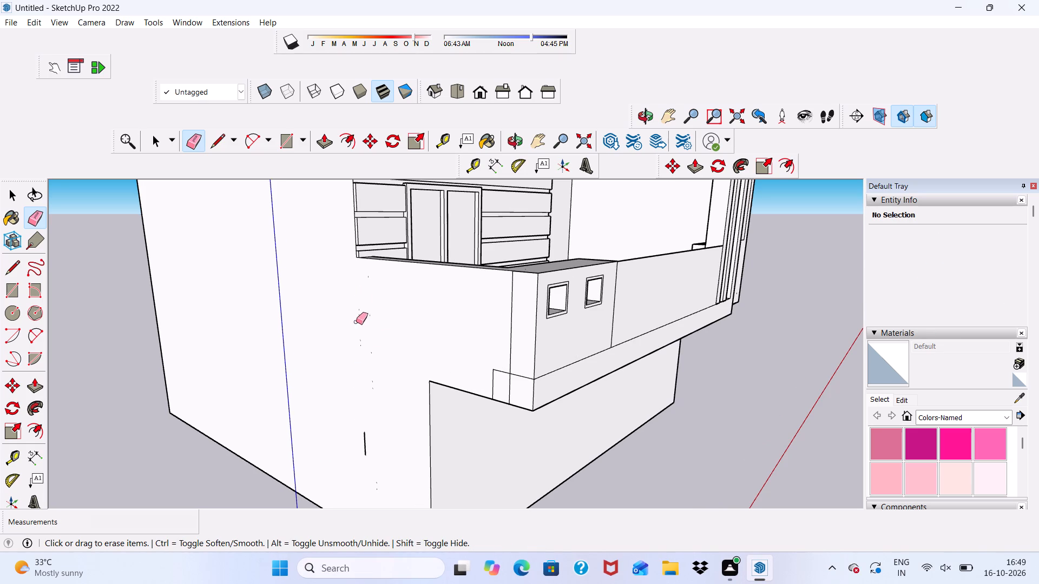
drag(362, 442, 368, 449)
Examine the front elevation around the lower and upper balconies, including their walls, doors and railings.
scroll(363, 439, down, 6)
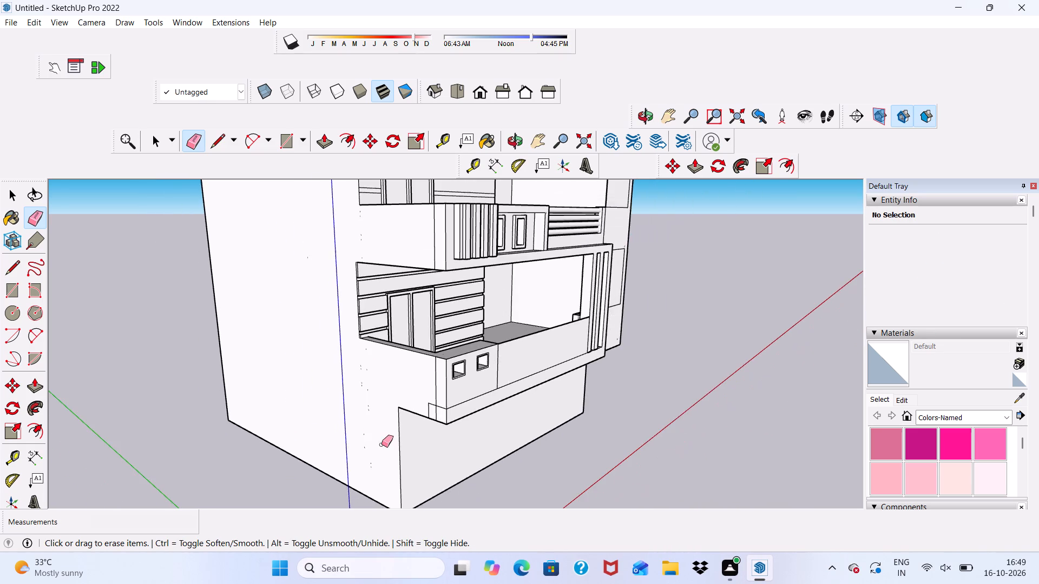
middle_drag(391, 448, 207, 443)
scroll(425, 429, up, 2)
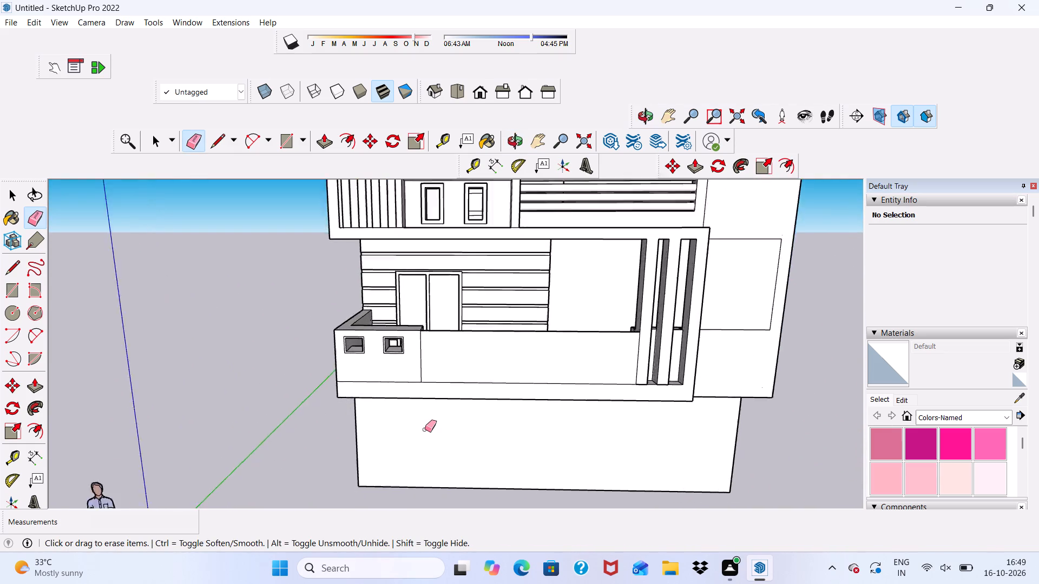
scroll(425, 429, up, 4)
scroll(402, 362, down, 10)
middle_drag(399, 432, 372, 424)
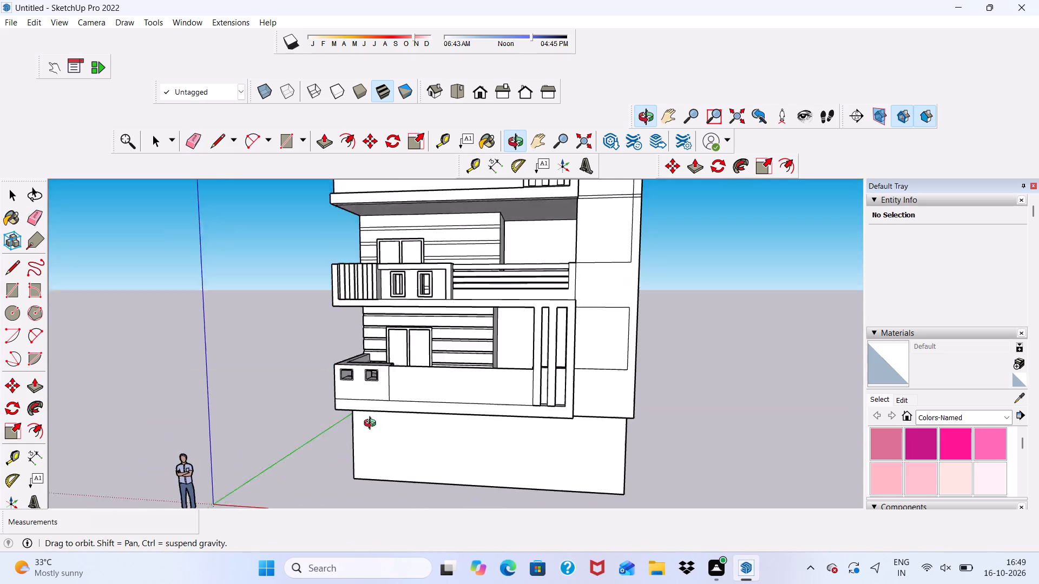
middle_drag(372, 424, 379, 481)
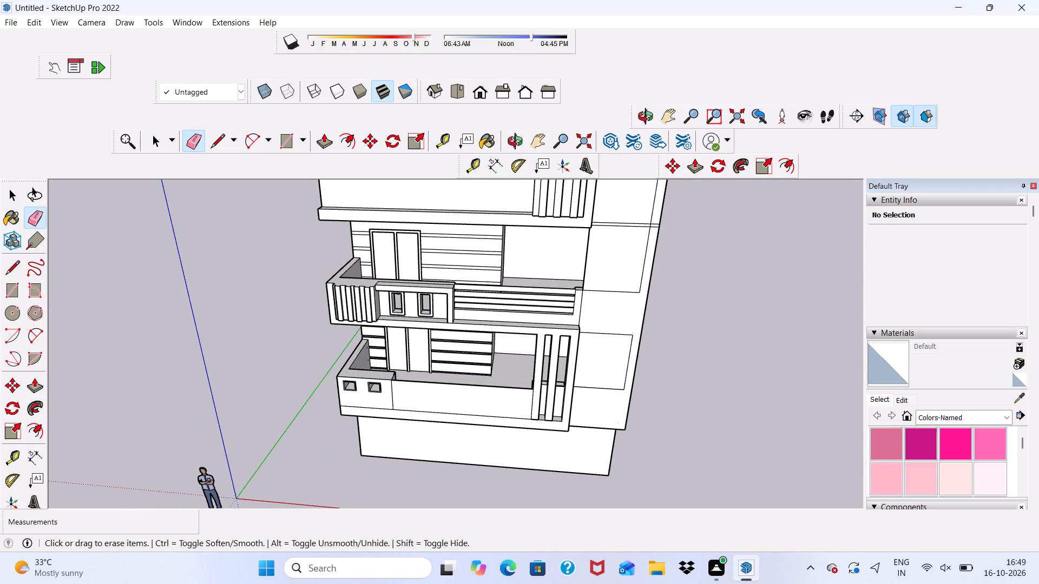
scroll(539, 0, down, 6)
scroll(368, 334, up, 1)
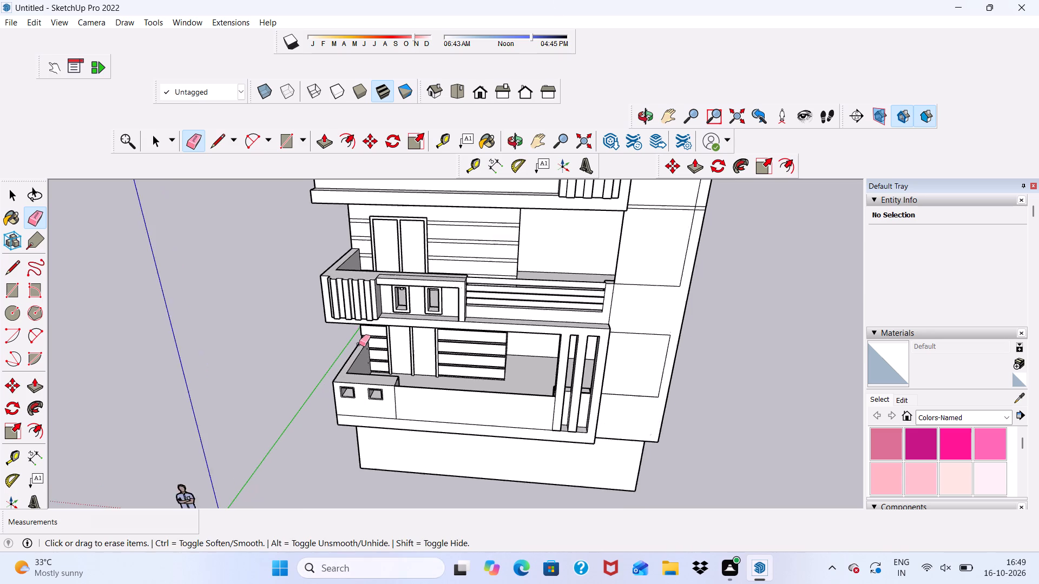
scroll(345, 344, down, 1)
scroll(390, 303, up, 1)
scroll(372, 273, down, 3)
scroll(503, 273, up, 5)
middle_drag(503, 273, 508, 244)
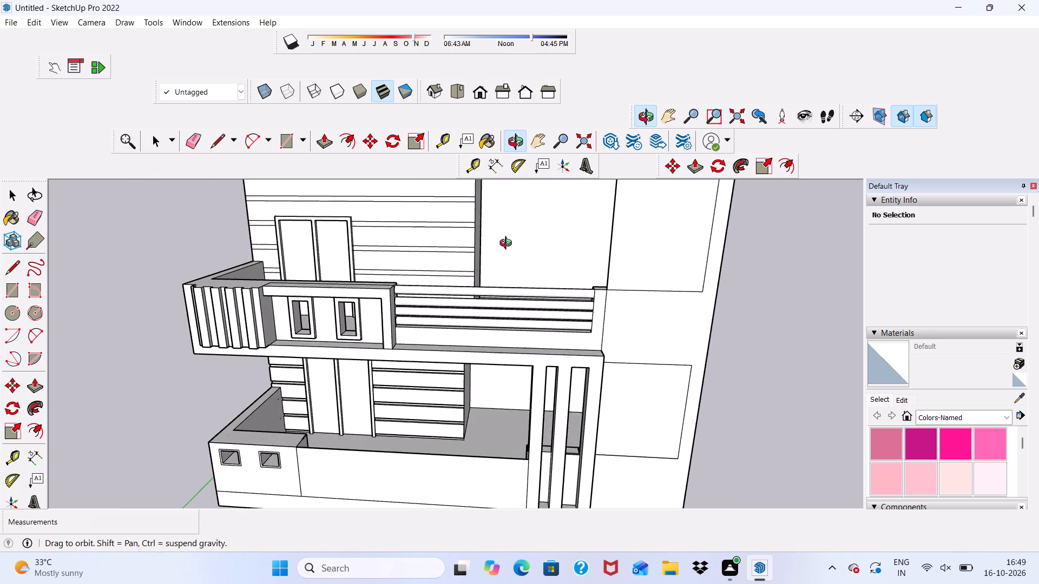
middle_drag(508, 244, 509, 228)
scroll(509, 228, up, 2)
scroll(510, 241, down, 2)
scroll(518, 309, up, 4)
scroll(516, 297, down, 6)
scroll(516, 251, down, 3)
scroll(516, 265, up, 5)
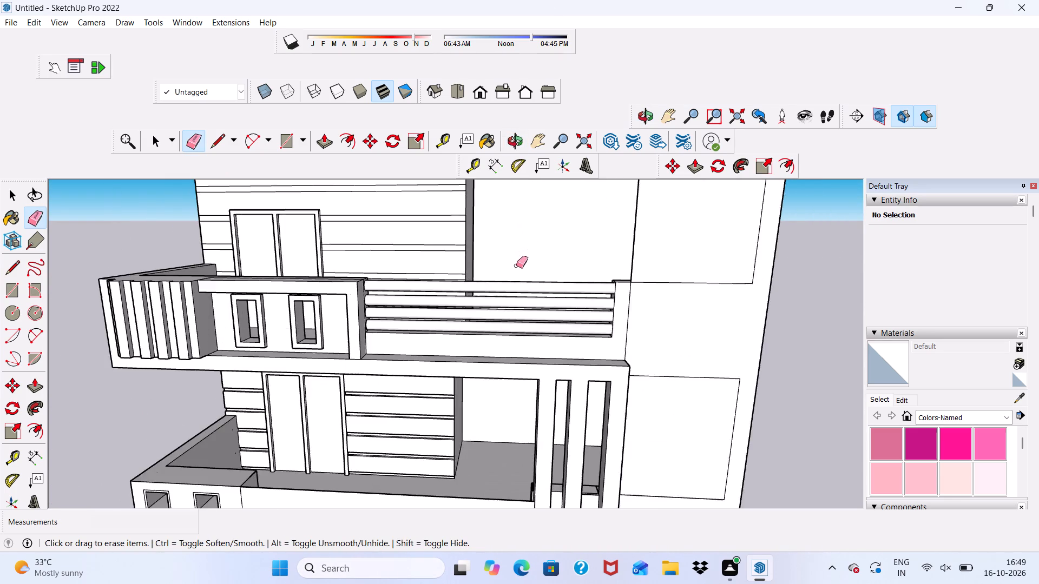
Draw a 4' by 7' door rectangle standing on the floor line of the plain back wall behind the upper balcony's pipe railing.
scroll(488, 246, up, 5)
middle_drag(484, 287, 489, 227)
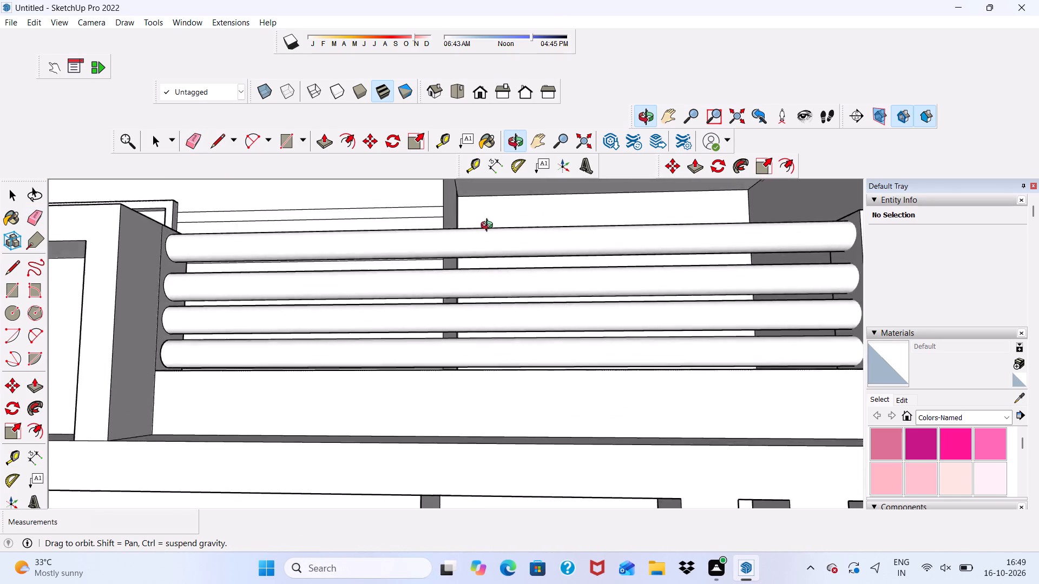
middle_drag(489, 227, 498, 278)
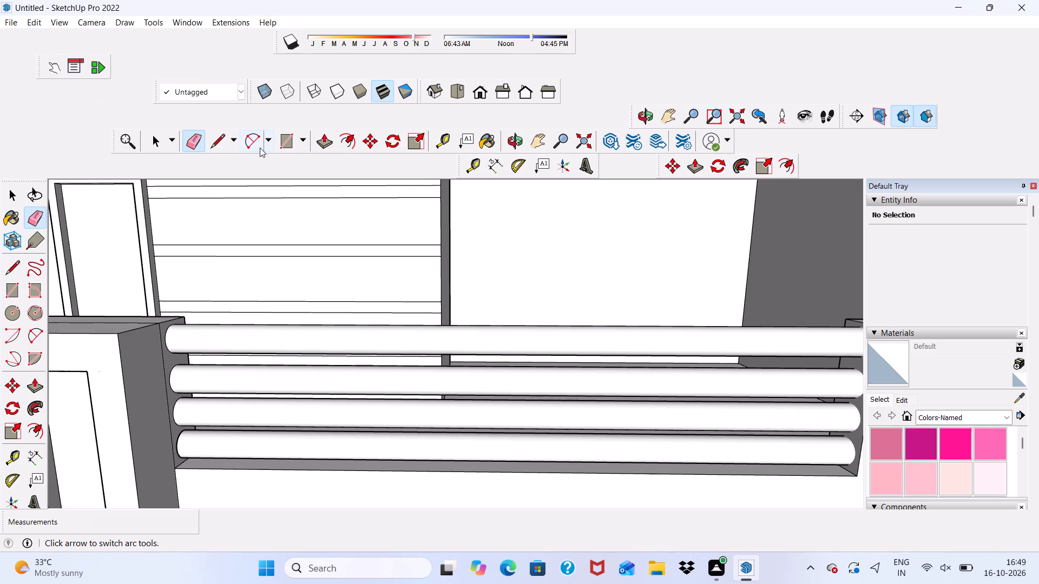
click(282, 136)
scroll(551, 291, up, 3)
middle_drag(543, 304, 540, 315)
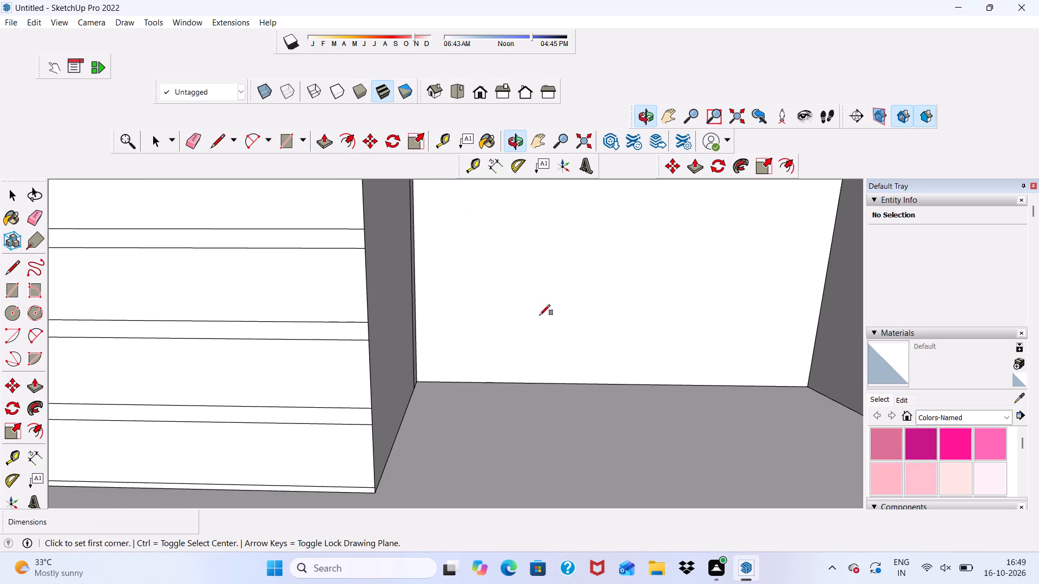
click(502, 381)
scroll(521, 250, down, 7)
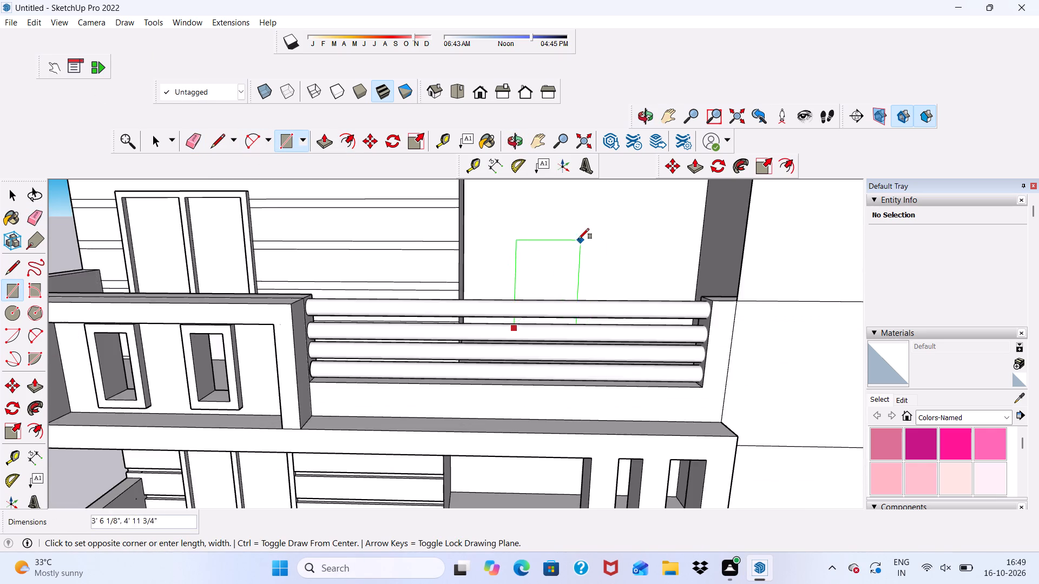
scroll(578, 239, down, 4)
scroll(603, 221, up, 6)
scroll(659, 201, up, 3)
scroll(536, 240, down, 5)
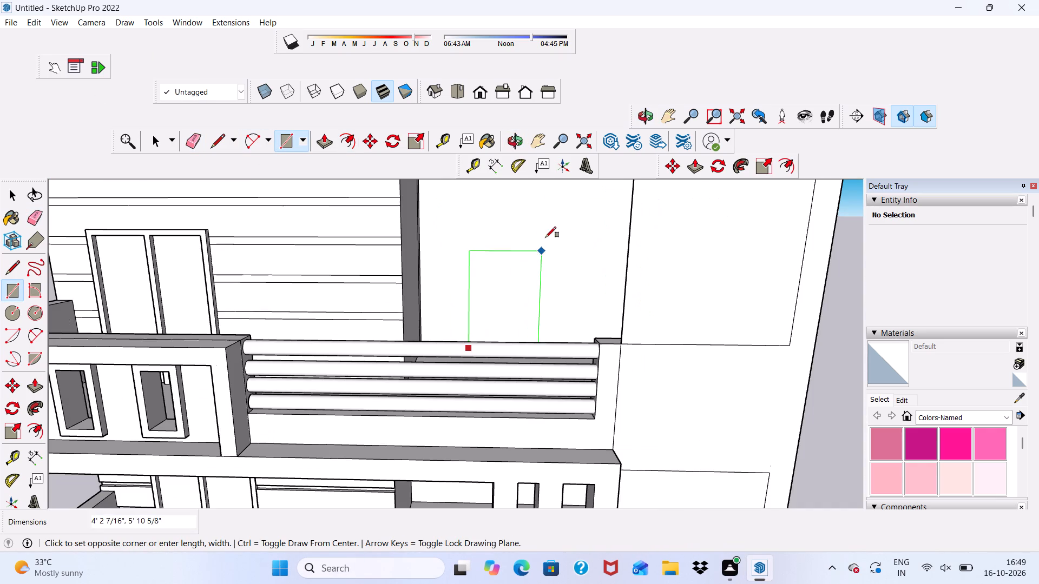
scroll(551, 194, up, 5)
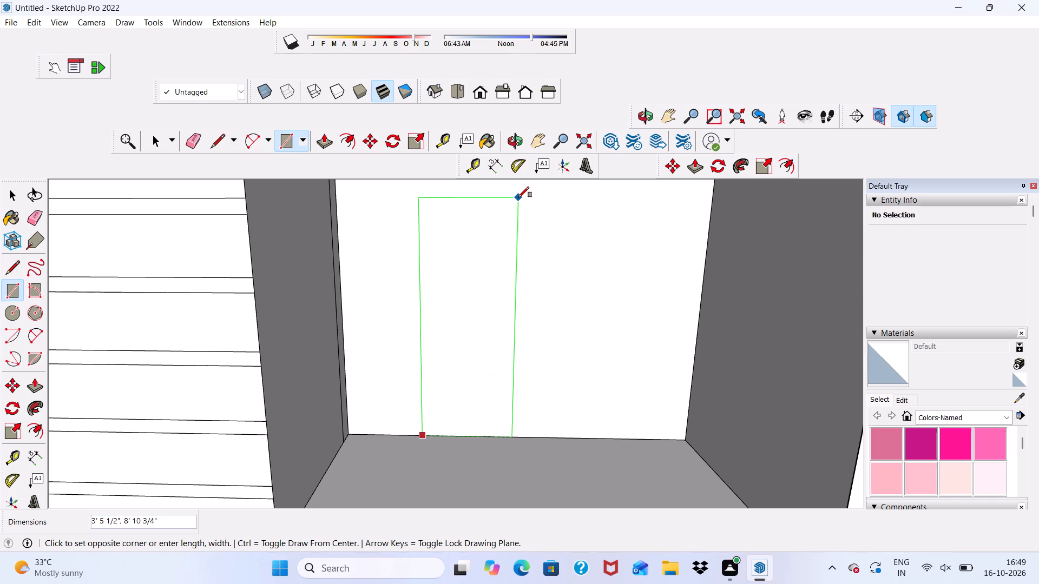
text(4',7')
key(Return)
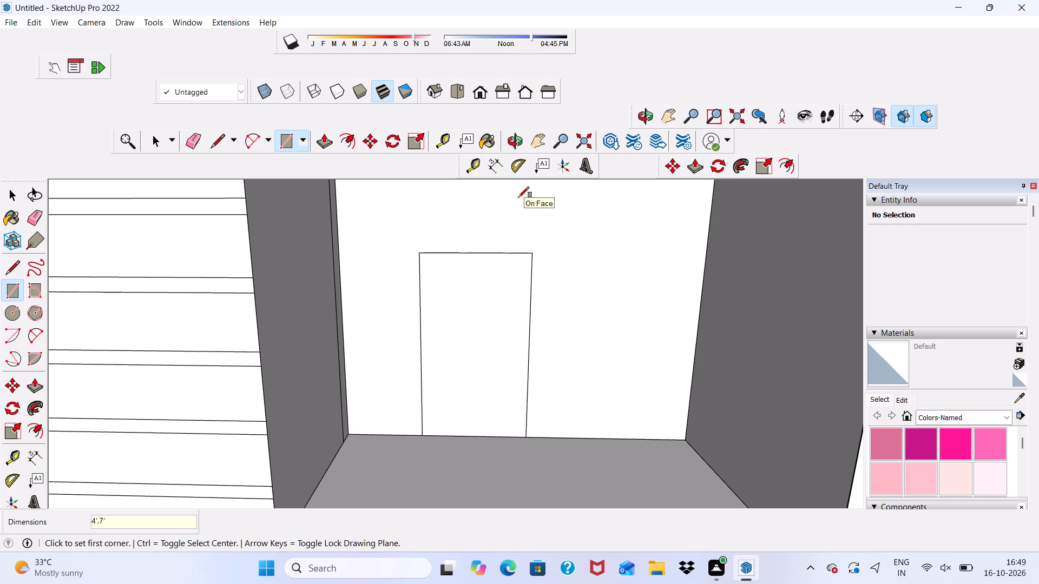
Offset the door rectangle's side and top edges outward by 6" to outline a door frame.
click(356, 142)
click(423, 286)
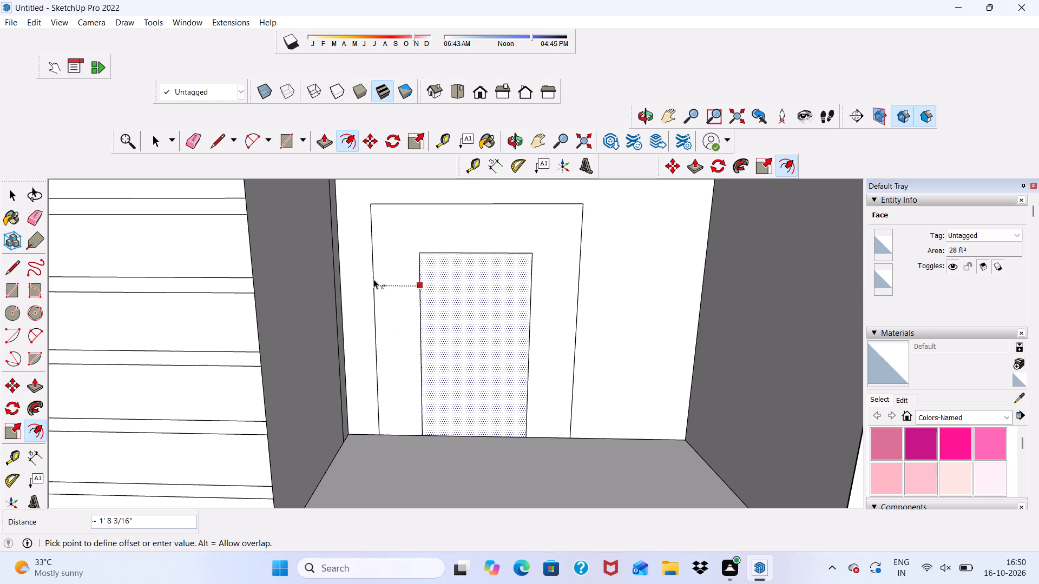
text(6")
key(Return)
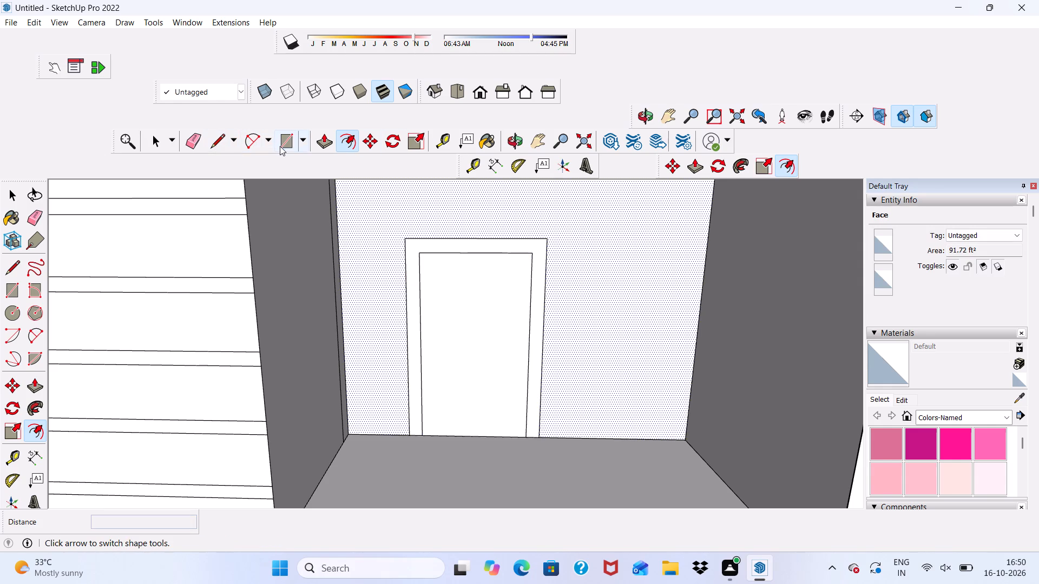
Place a vertical guide about 1' 9" in from the inner door outline's right edge, and a second guide 3" to its left.
click(445, 137)
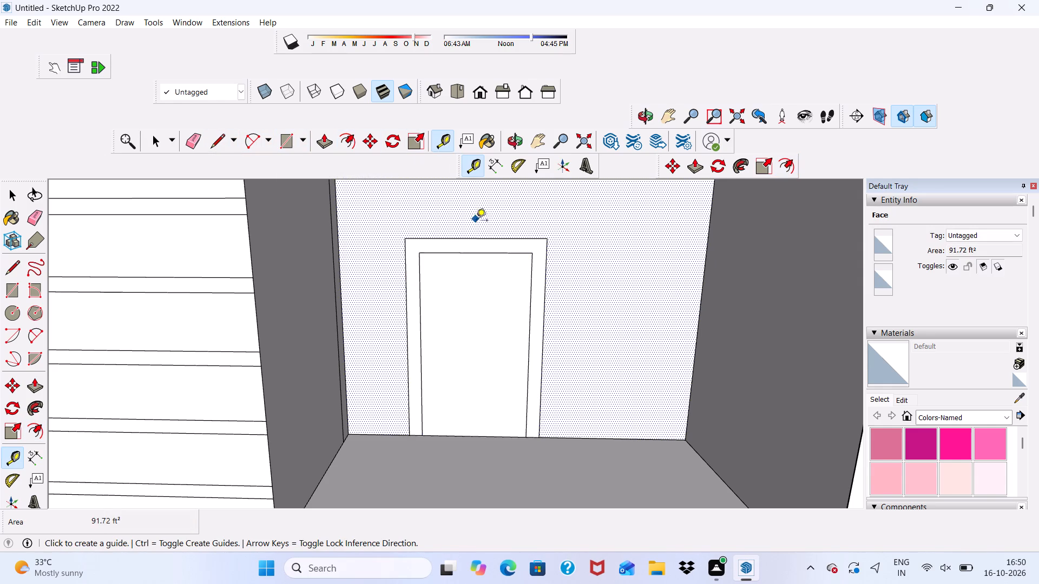
click(530, 289)
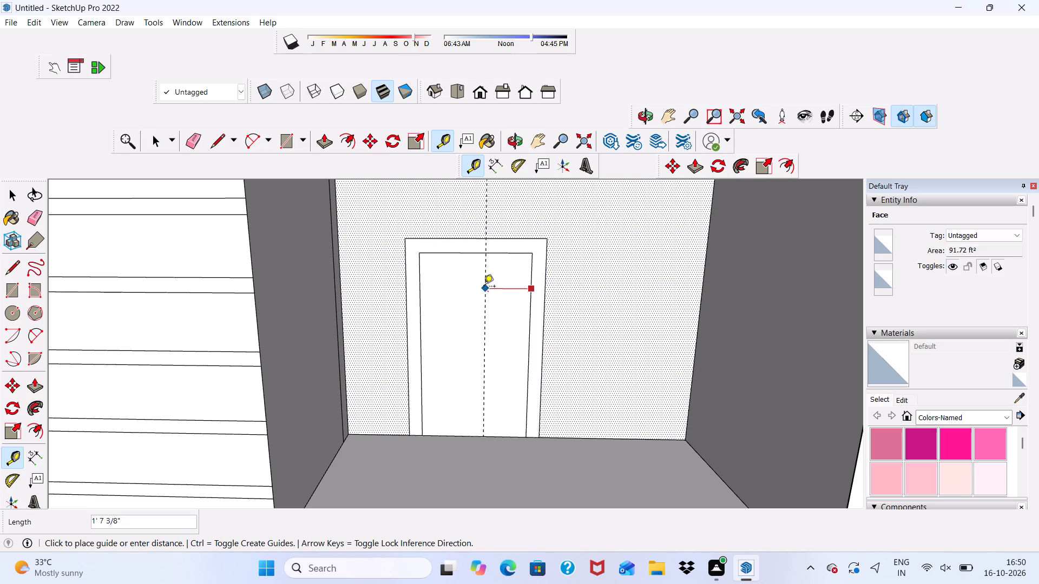
click(482, 275)
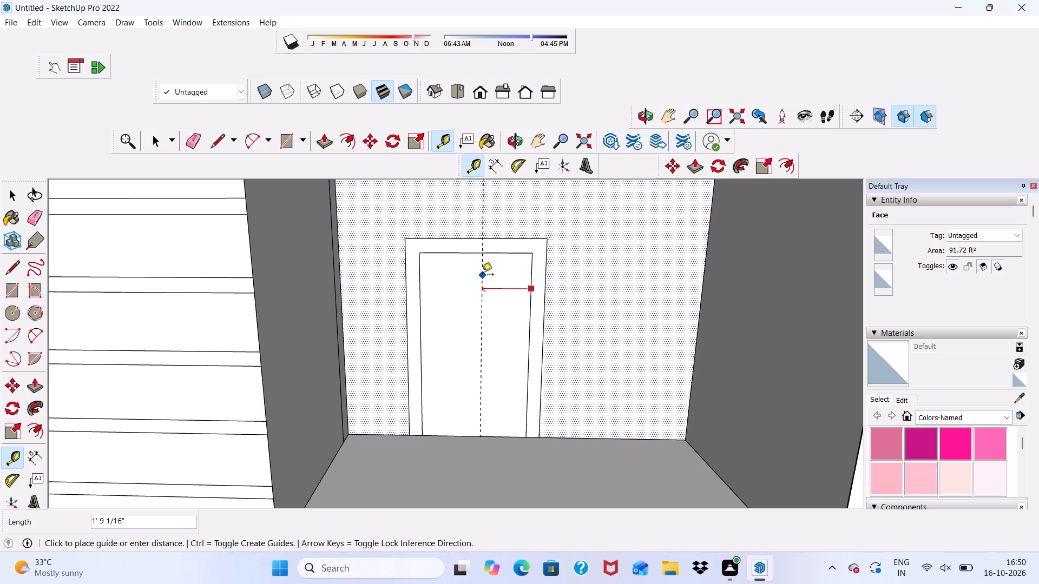
scroll(475, 276, up, 1)
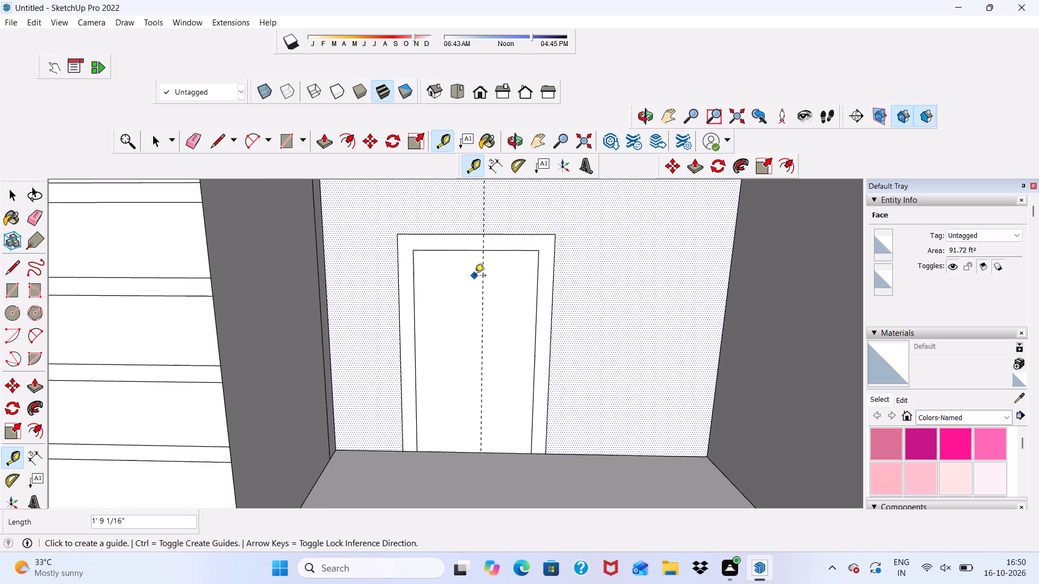
scroll(469, 280, up, 2)
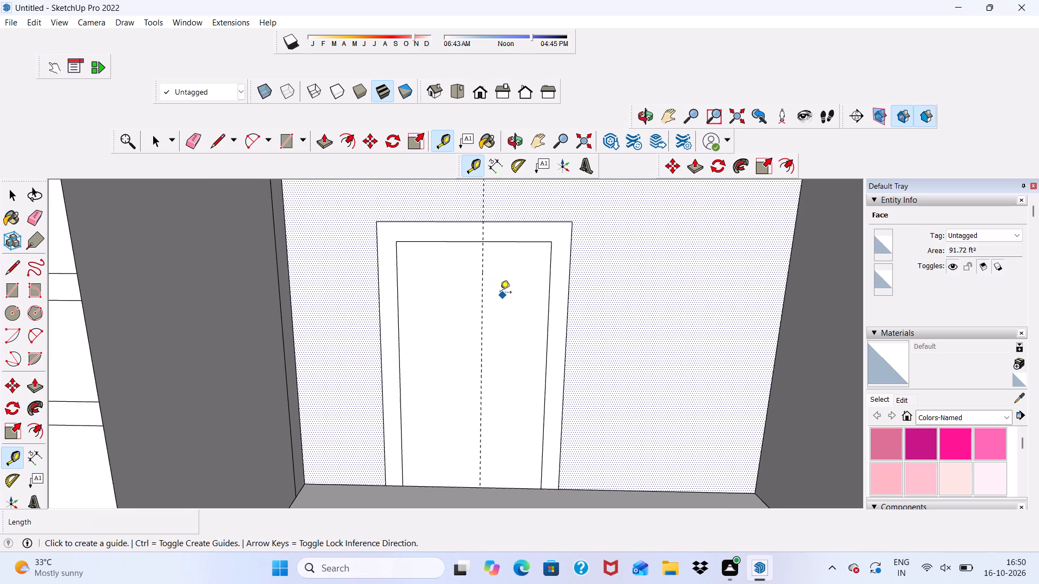
click(480, 302)
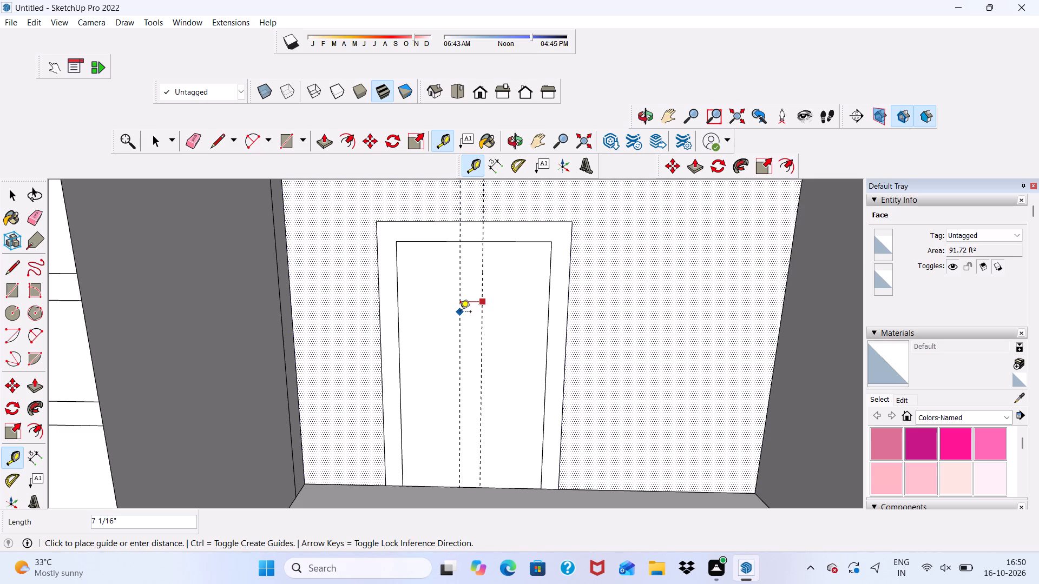
key(3)
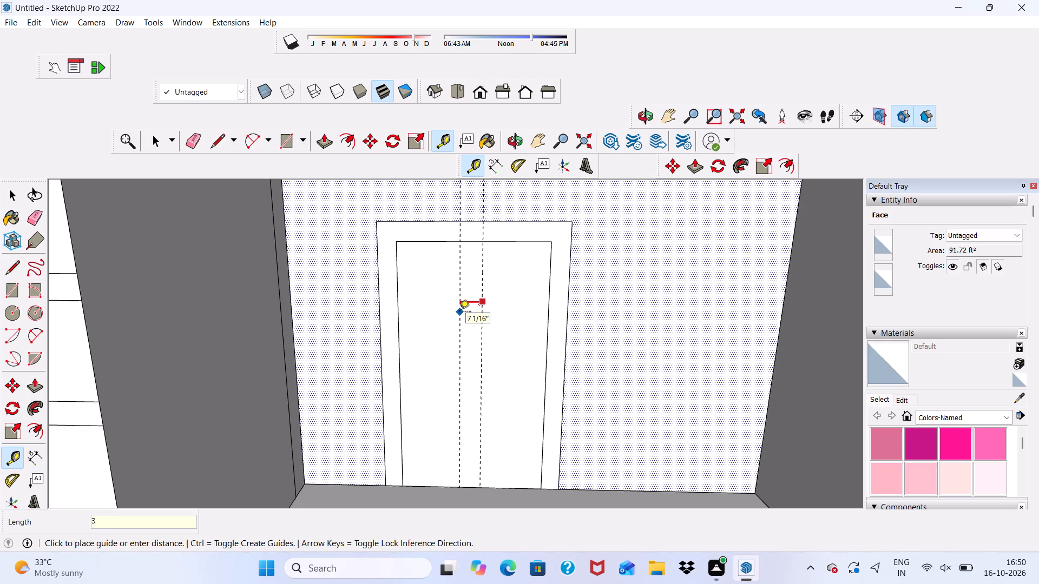
key(shift+quotedbl)
key(Return)
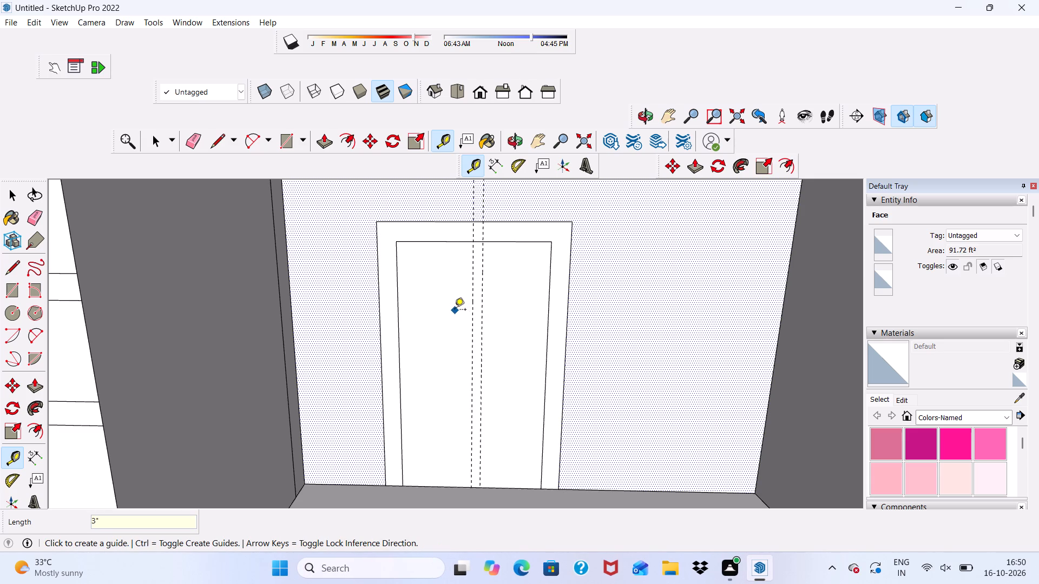
key(space)
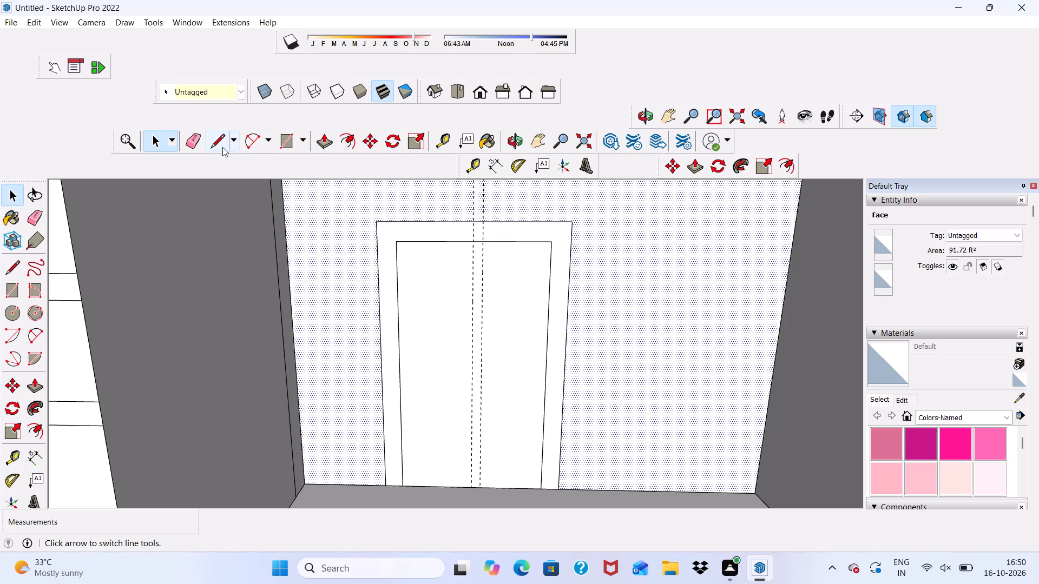
Draw a 7' 6" vertical line along the left guide, from the outer door frame's top edge down to the floor line.
click(218, 136)
scroll(451, 241, up, 3)
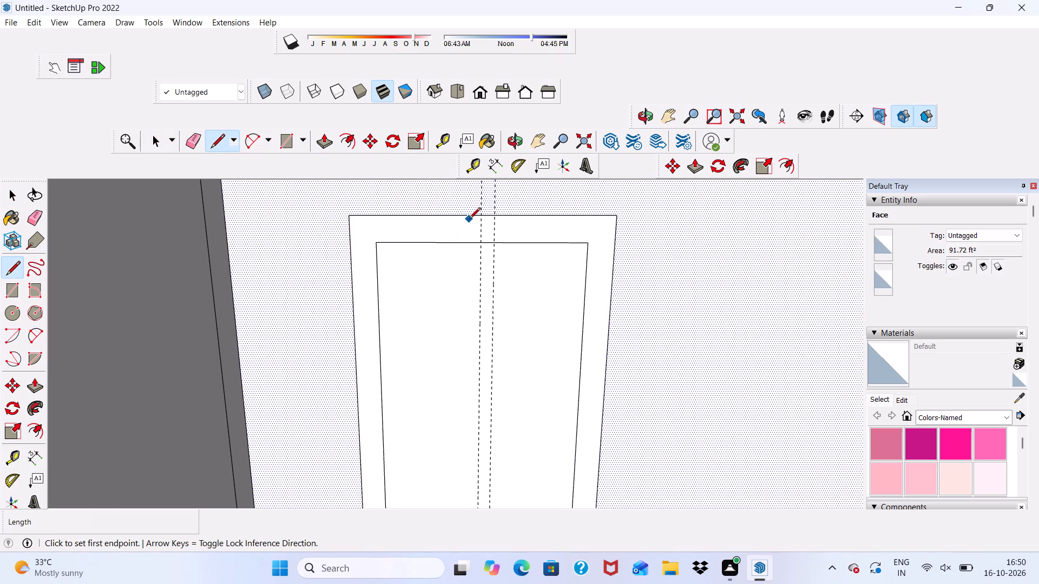
click(483, 216)
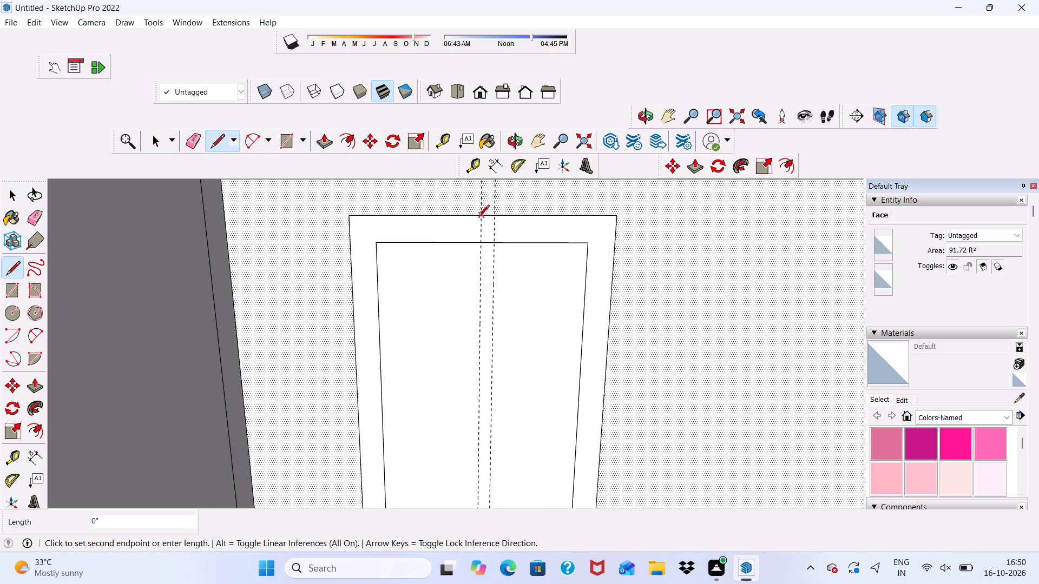
scroll(478, 219, down, 10)
scroll(468, 380, up, 7)
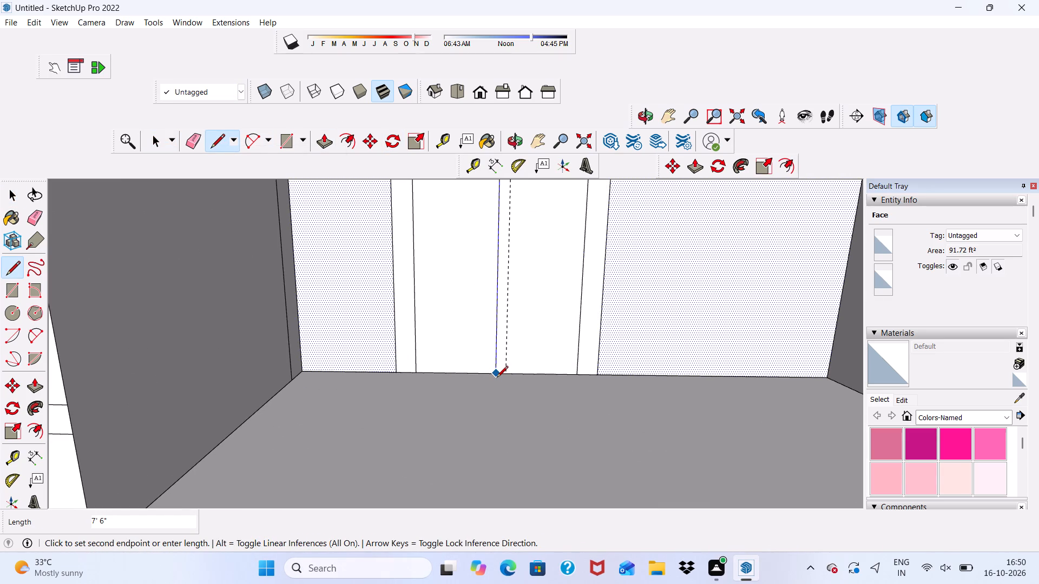
scroll(497, 379, up, 1)
scroll(497, 380, down, 3)
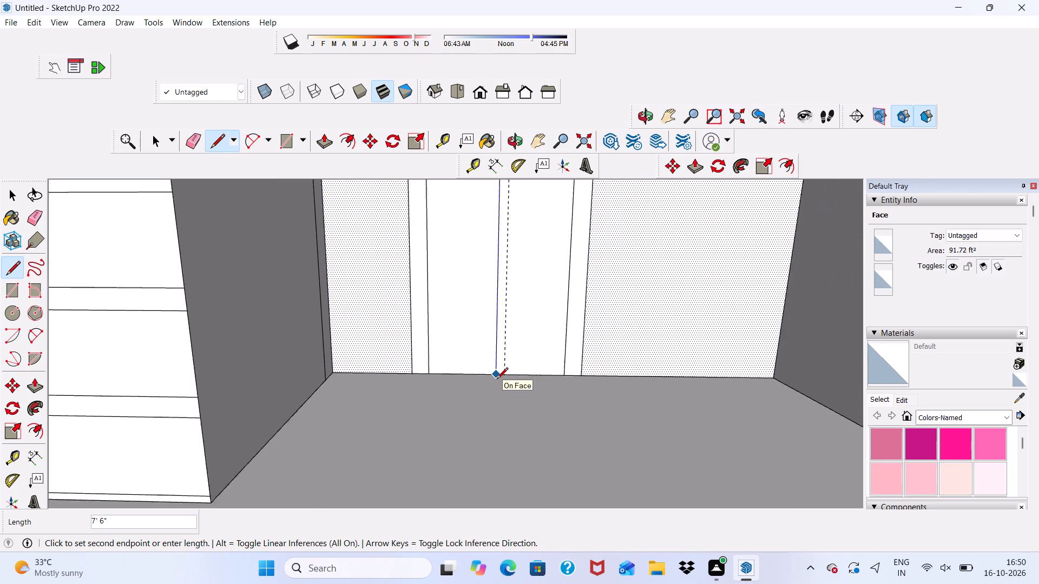
scroll(497, 380, down, 2)
scroll(497, 380, up, 5)
scroll(497, 380, down, 1)
scroll(496, 374, up, 3)
scroll(490, 356, down, 1)
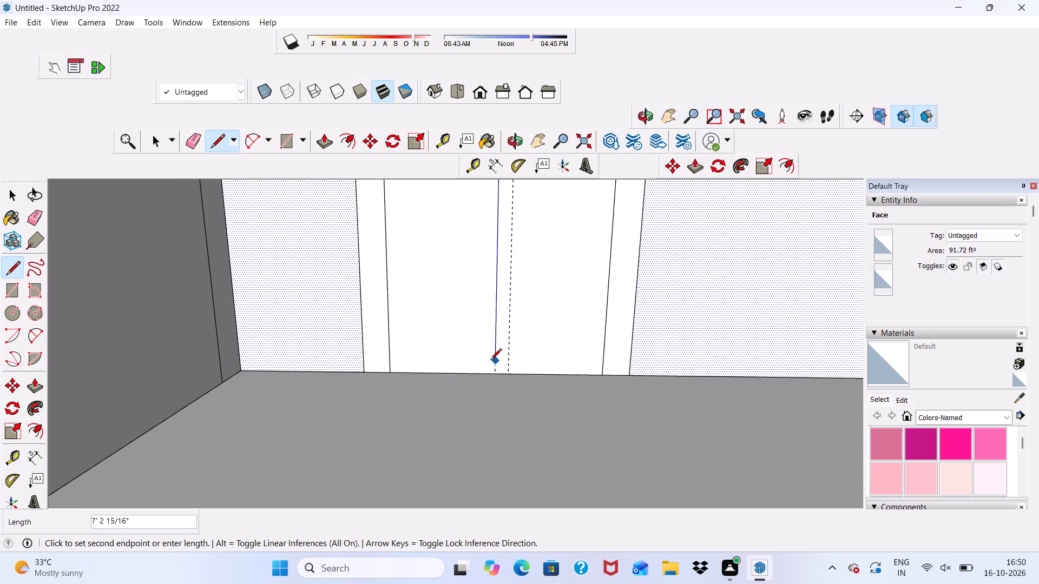
click(494, 374)
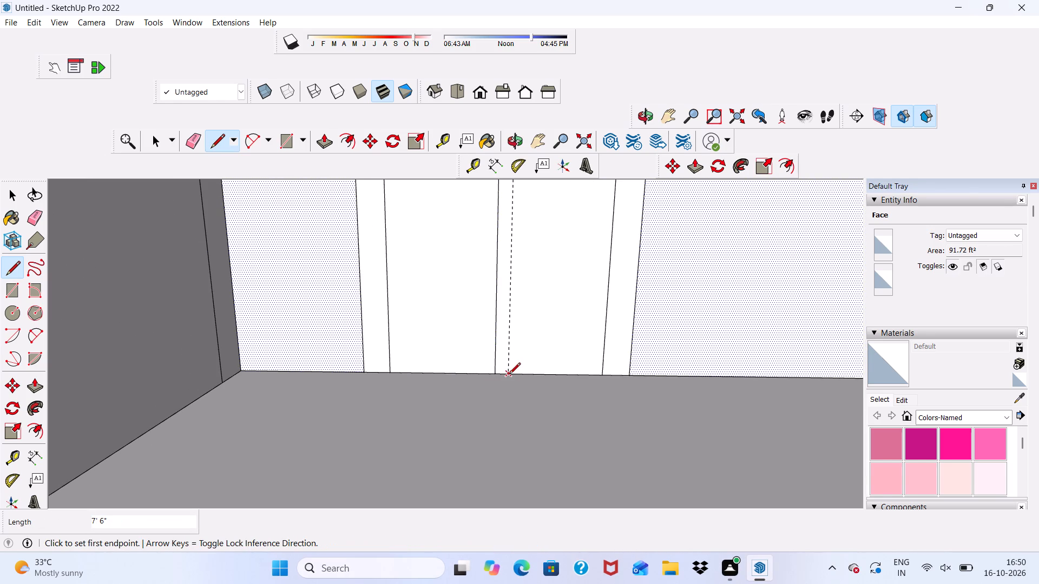
Draw a 7' vertical line along the right guide, from the floor line up to the inner door outline's top edge.
click(509, 375)
scroll(525, 304, down, 19)
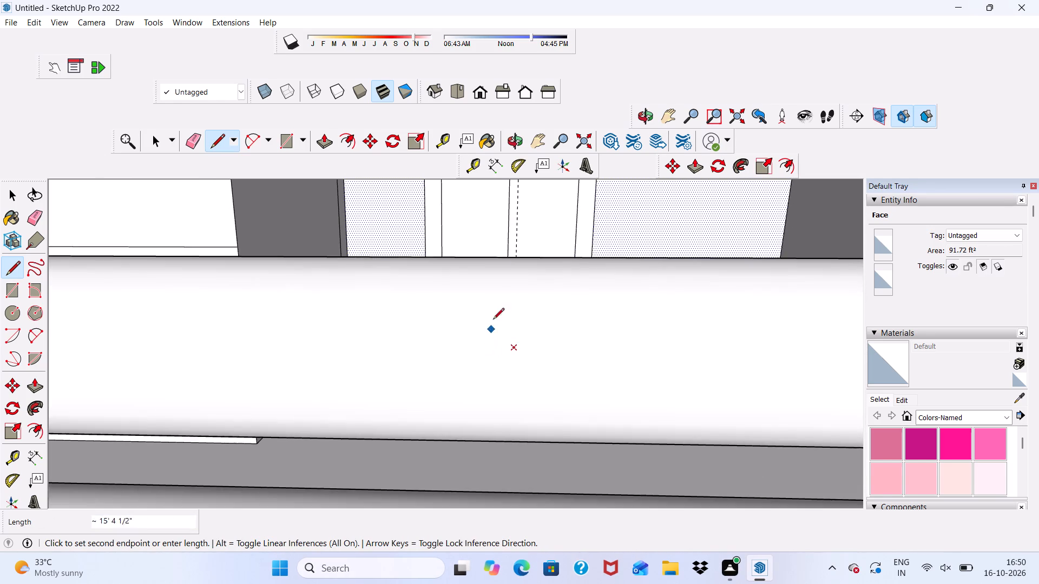
scroll(514, 232, up, 3)
scroll(506, 236, down, 13)
scroll(501, 208, up, 8)
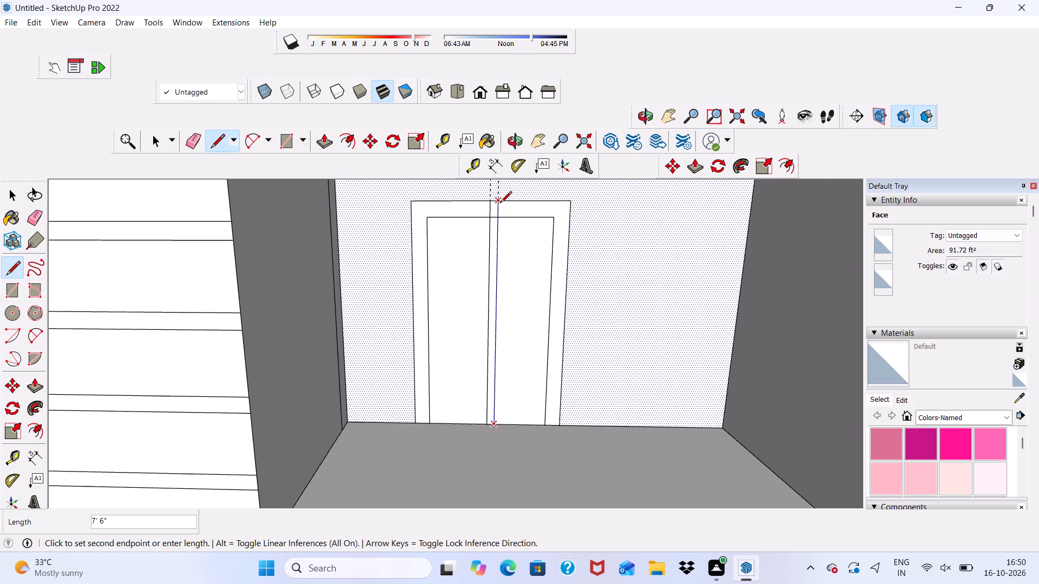
scroll(497, 219, up, 4)
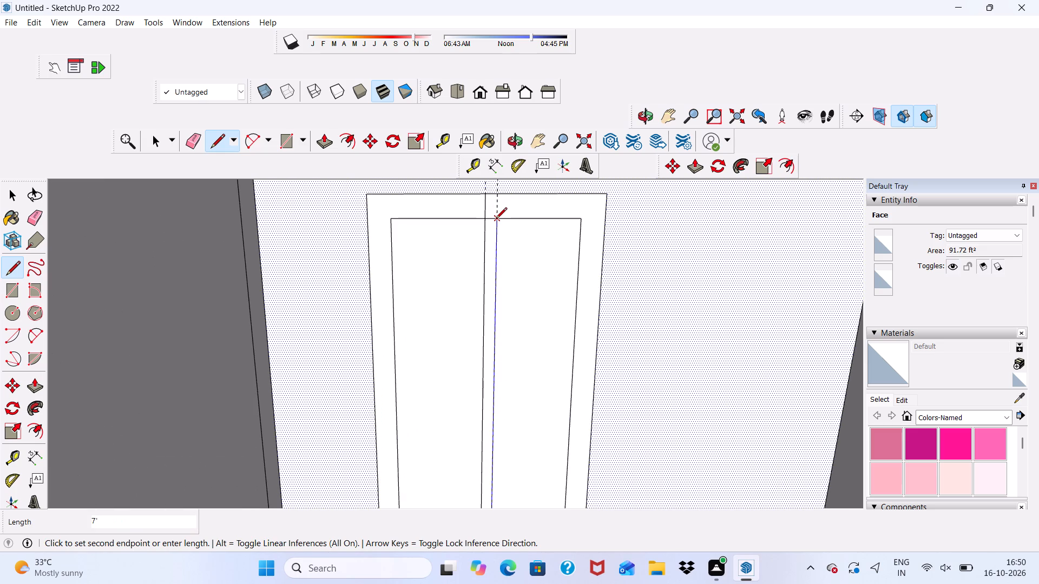
click(496, 220)
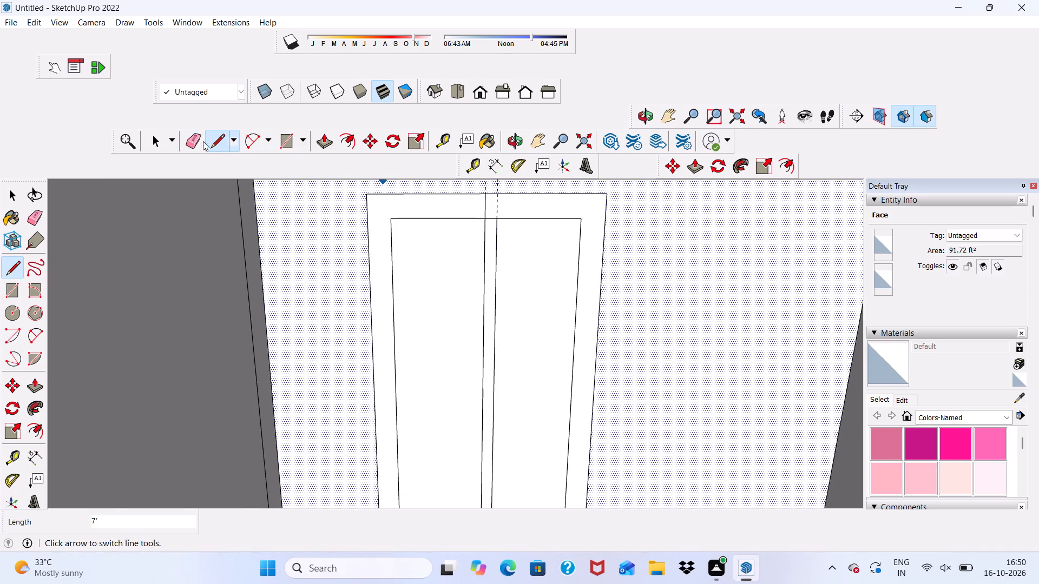
Erase both guides, the surplus line crossing the frame's head, and the short inner top edge between the two centre lines.
click(185, 136)
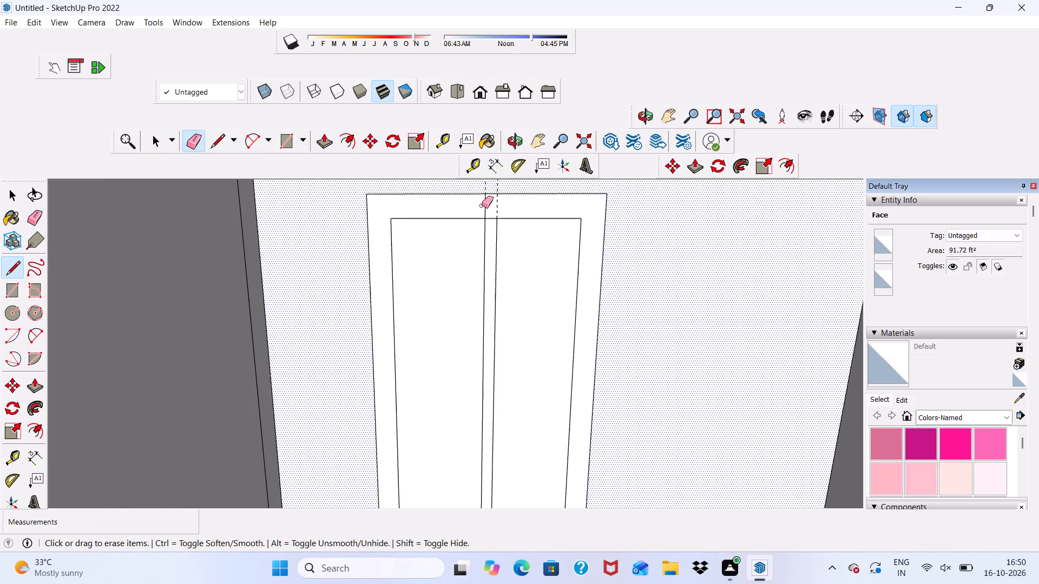
drag(482, 205, 505, 205)
scroll(484, 227, down, 5)
scroll(476, 228, up, 3)
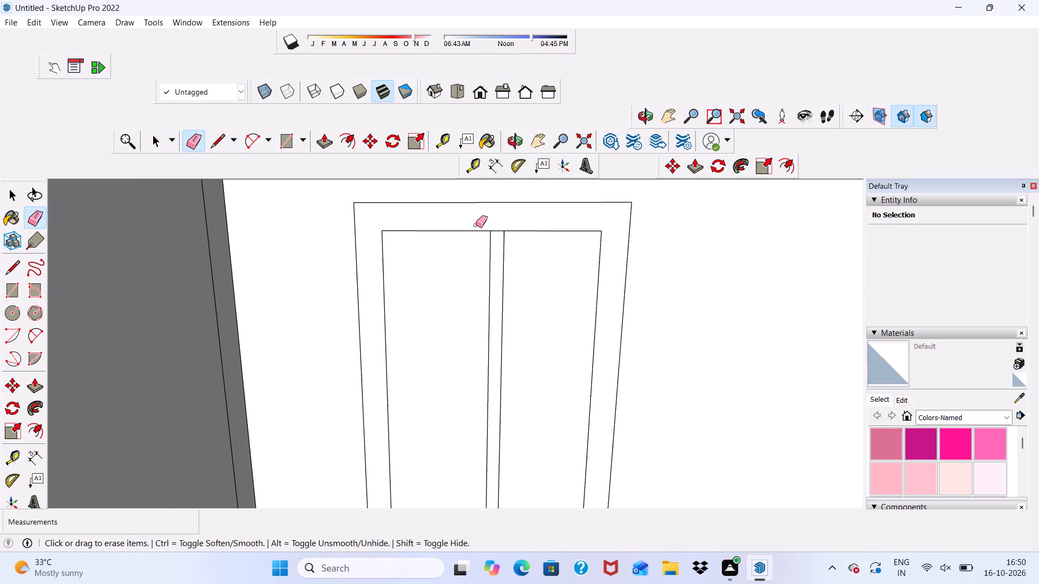
scroll(476, 225, up, 6)
scroll(499, 231, down, 1)
drag(499, 229, 498, 237)
key(space)
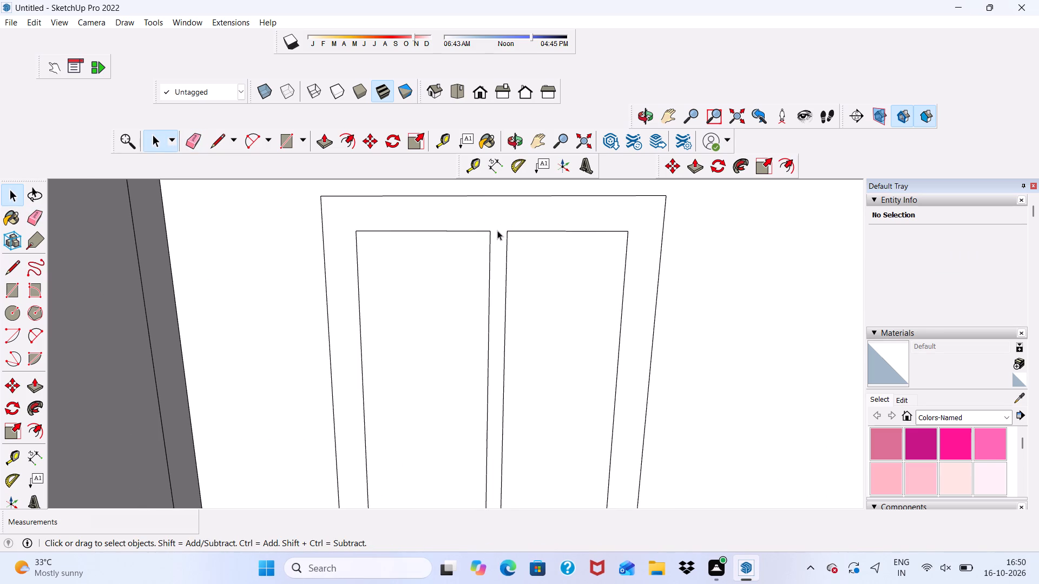
Examine the front elevation, focusing on the lower balcony's back wall, door and vertical fins.
scroll(497, 230, down, 6)
middle_drag(502, 269, 515, 236)
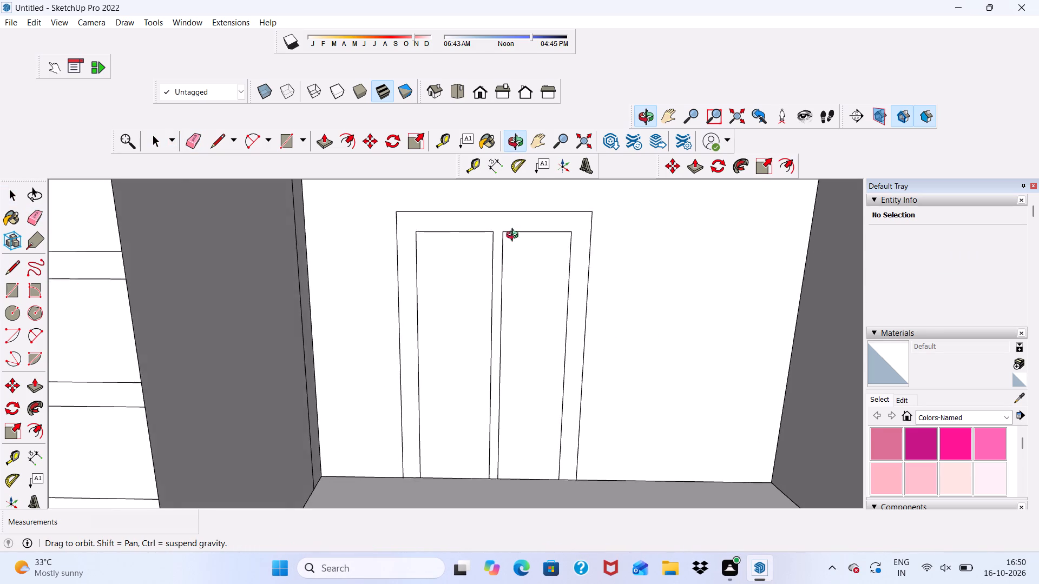
middle_drag(515, 236, 453, 215)
scroll(455, 215, down, 5)
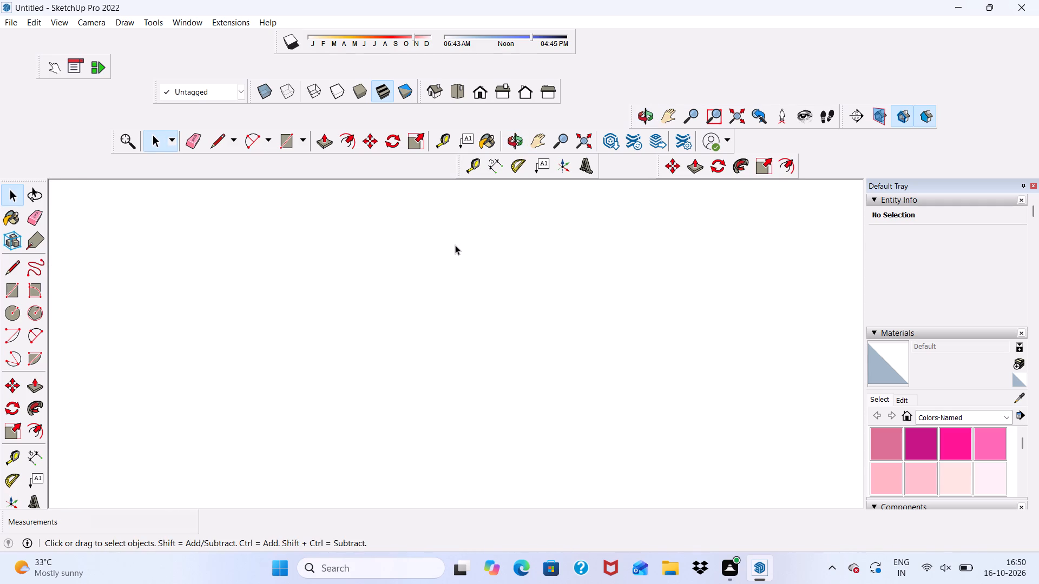
scroll(446, 259, down, 3)
scroll(441, 270, up, 1)
click(482, 92)
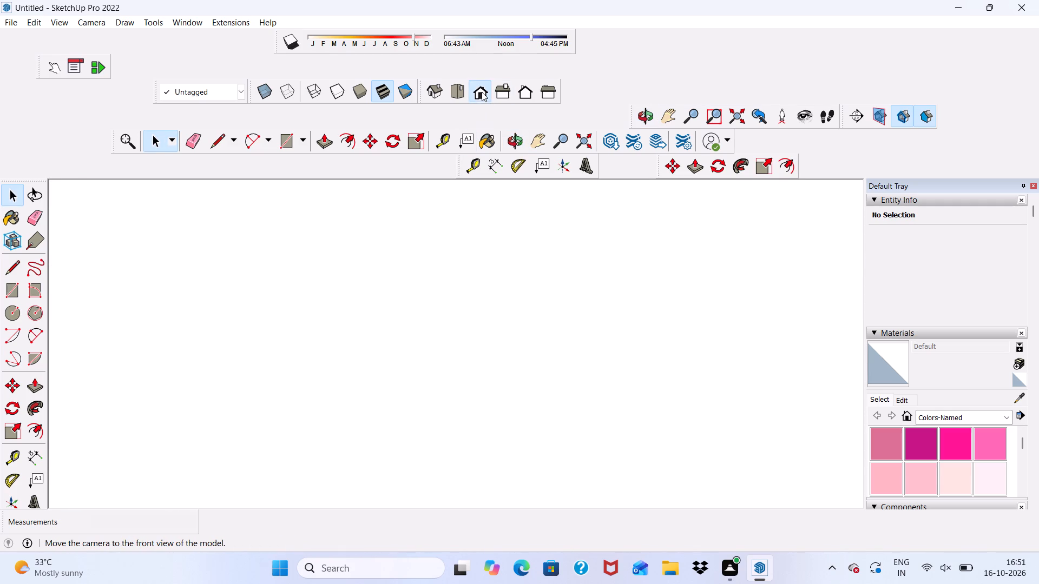
scroll(460, 222, down, 18)
scroll(534, 322, up, 6)
scroll(539, 315, down, 6)
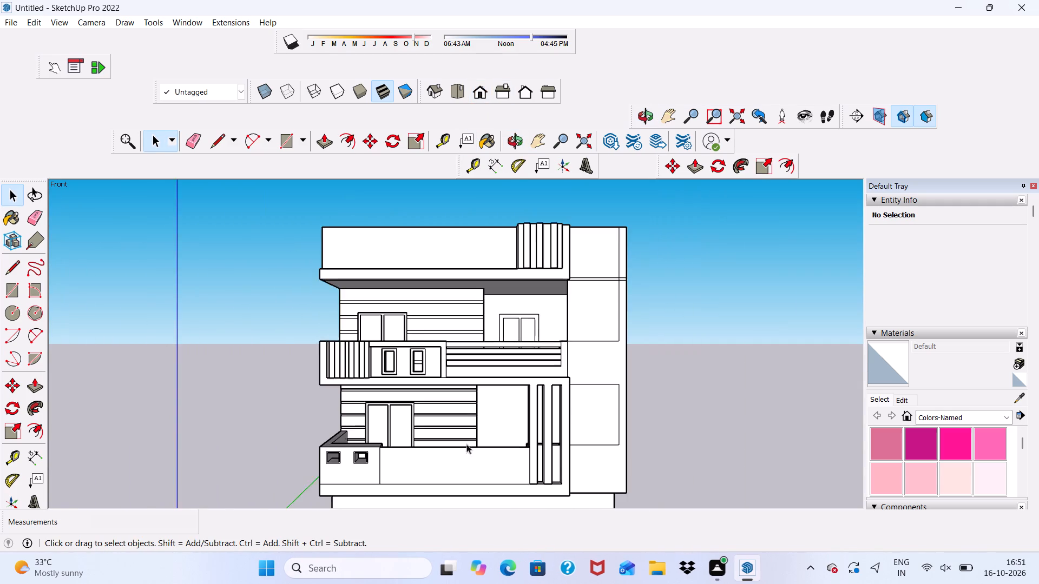
scroll(444, 496, up, 4)
scroll(517, 370, up, 2)
middle_drag(511, 369, 460, 409)
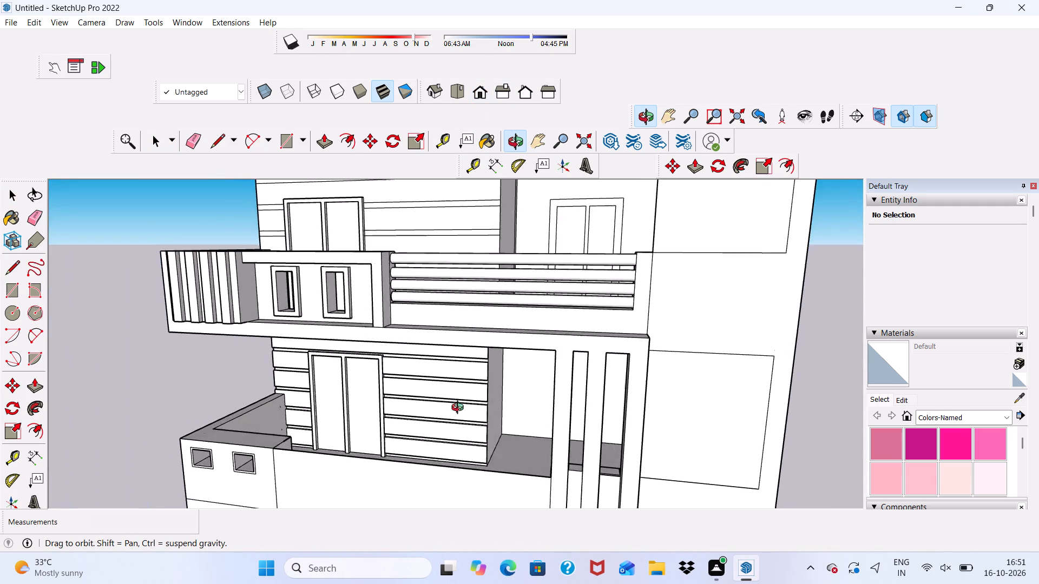
middle_drag(460, 409, 513, 388)
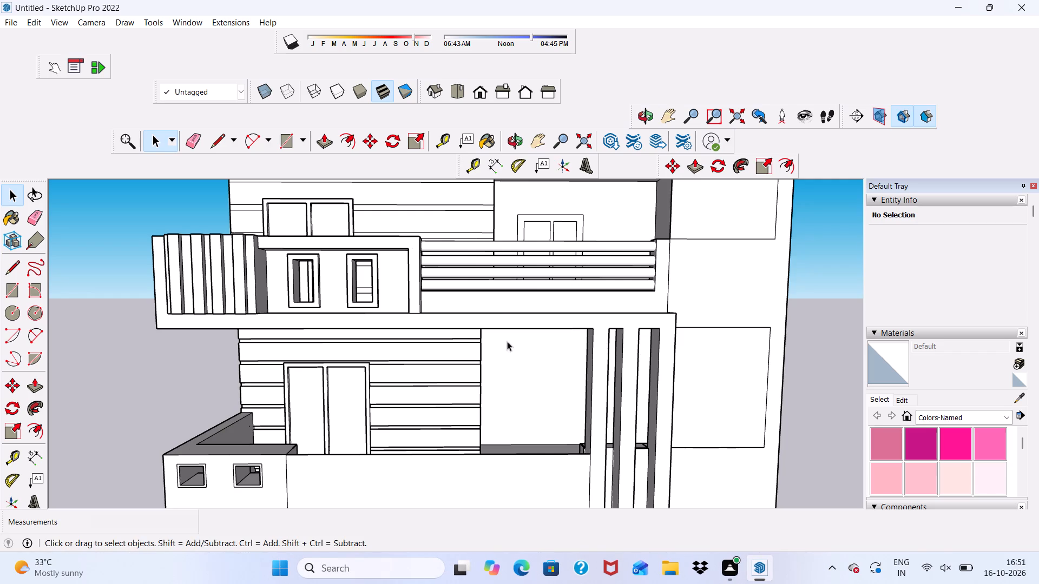
Draw a 4' by 7' door rectangle standing on the floor line of the plain back wall behind the lower balcony.
click(279, 140)
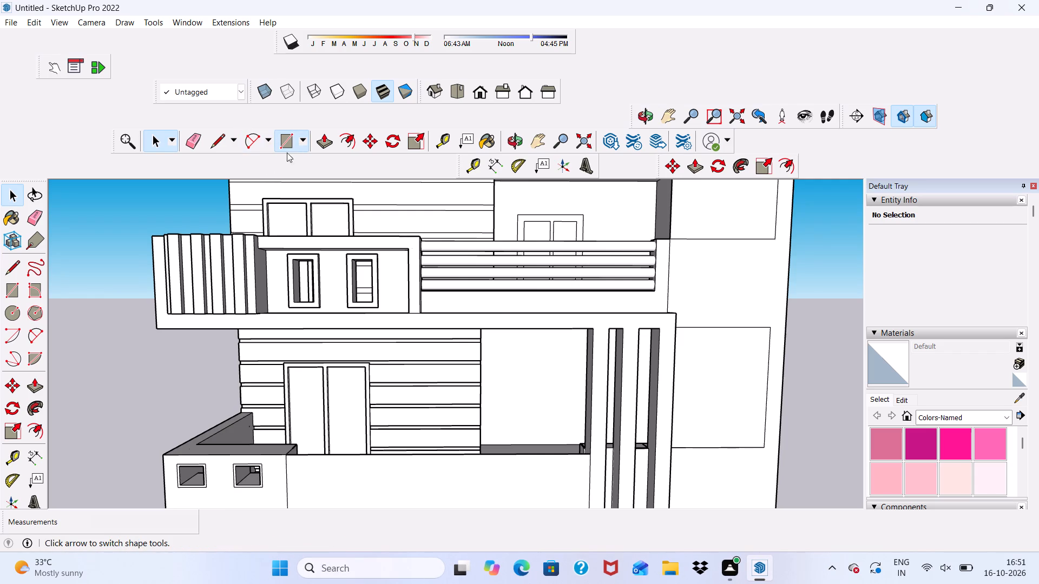
scroll(497, 396, up, 2)
scroll(499, 466, up, 4)
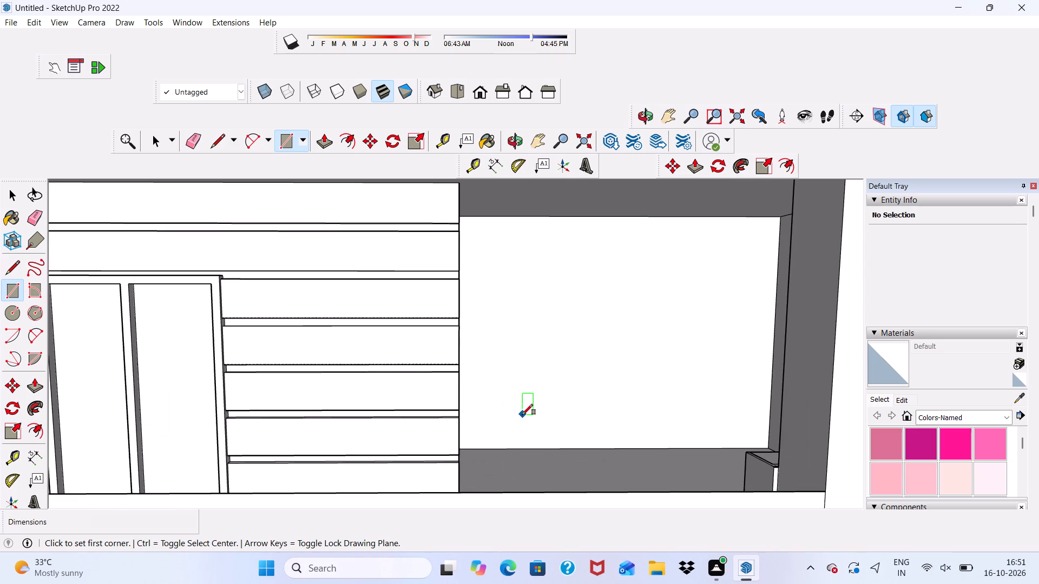
click(516, 450)
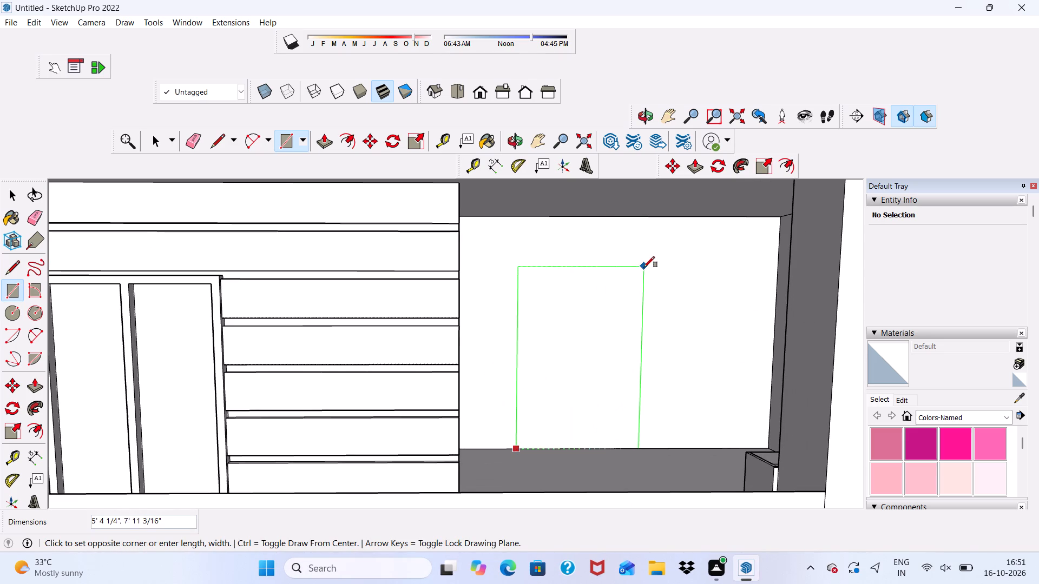
text(4',7')
key(Return)
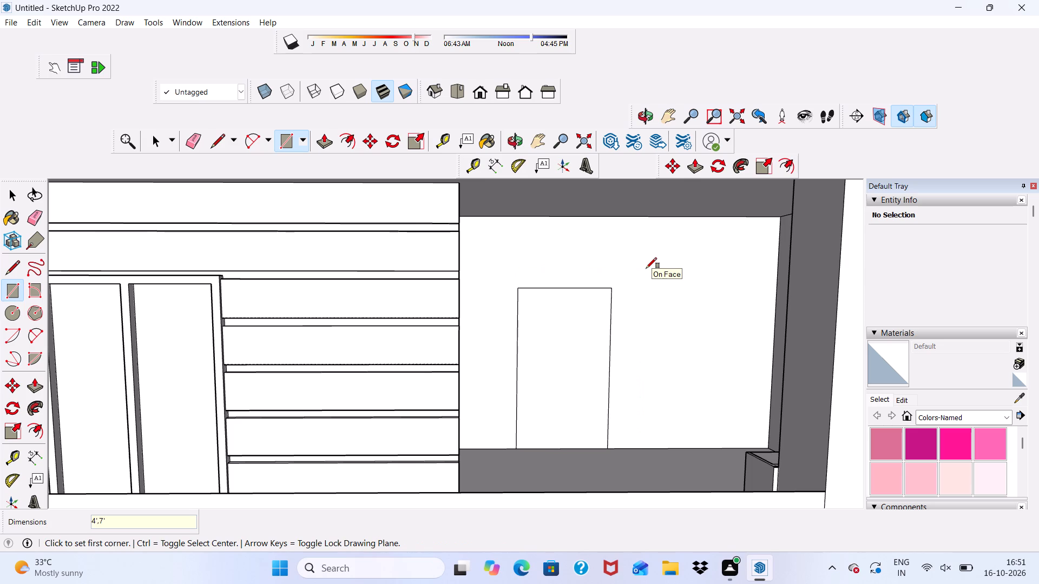
Offset the lower door rectangle's side and top edges outward by 6" to outline a door frame.
click(352, 138)
click(542, 362)
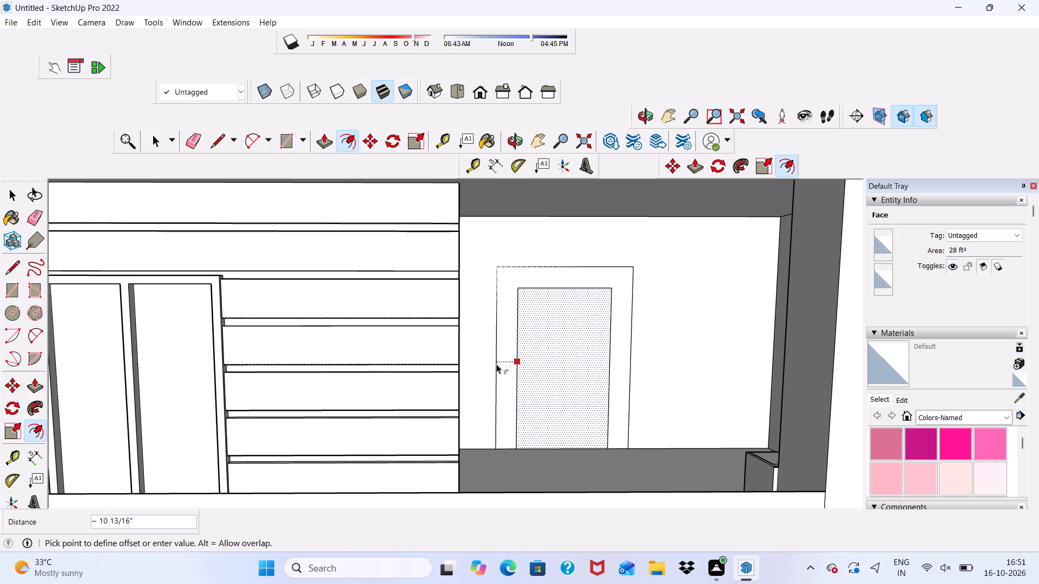
key(6)
key(shift+quotedbl)
key(Return)
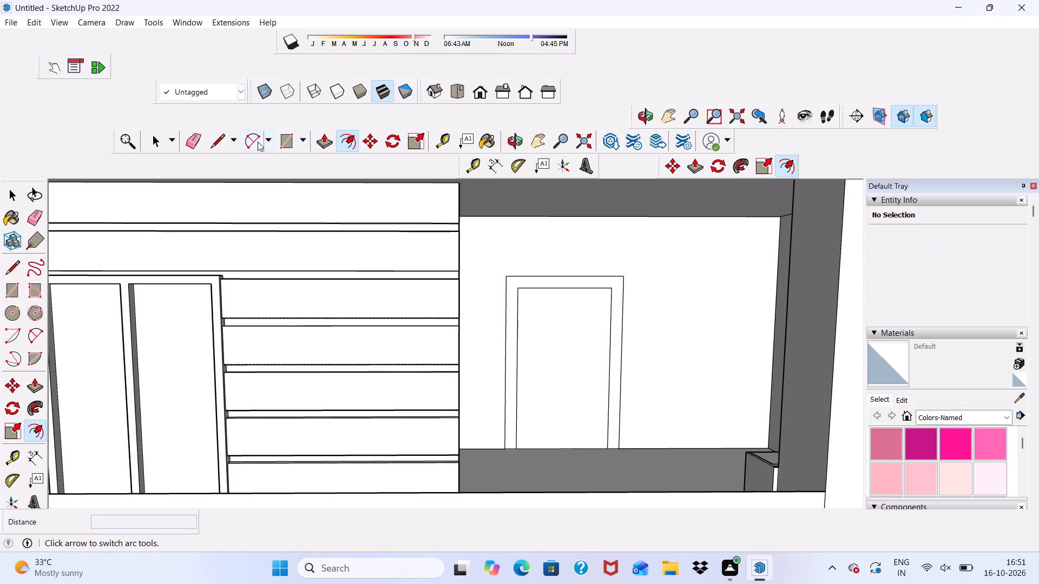
Place a vertical guide just right of the inner door outline's middle, and a second guide 3" to its left.
click(440, 136)
scroll(689, 347, up, 2)
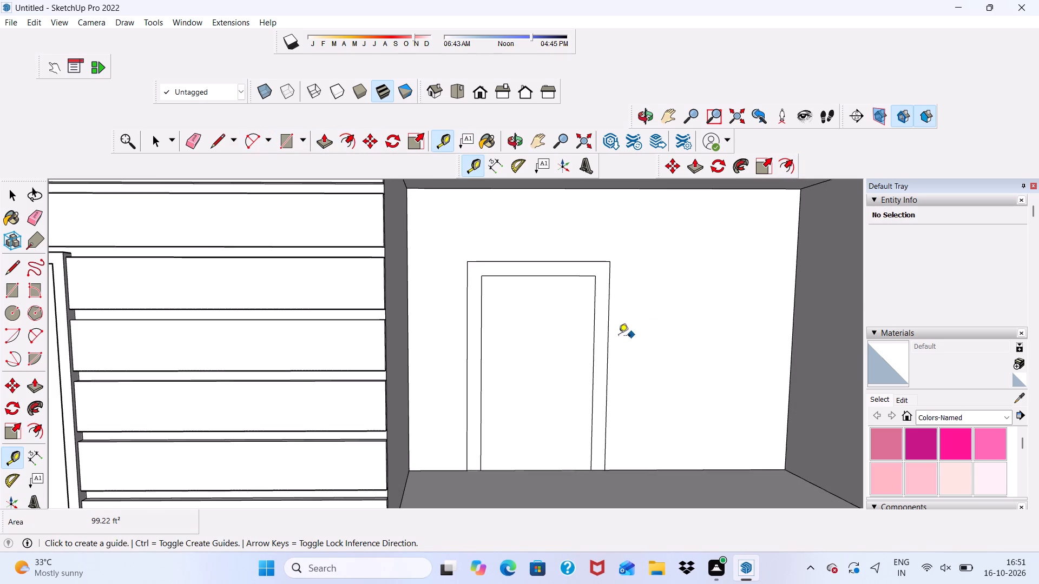
scroll(602, 339, up, 1)
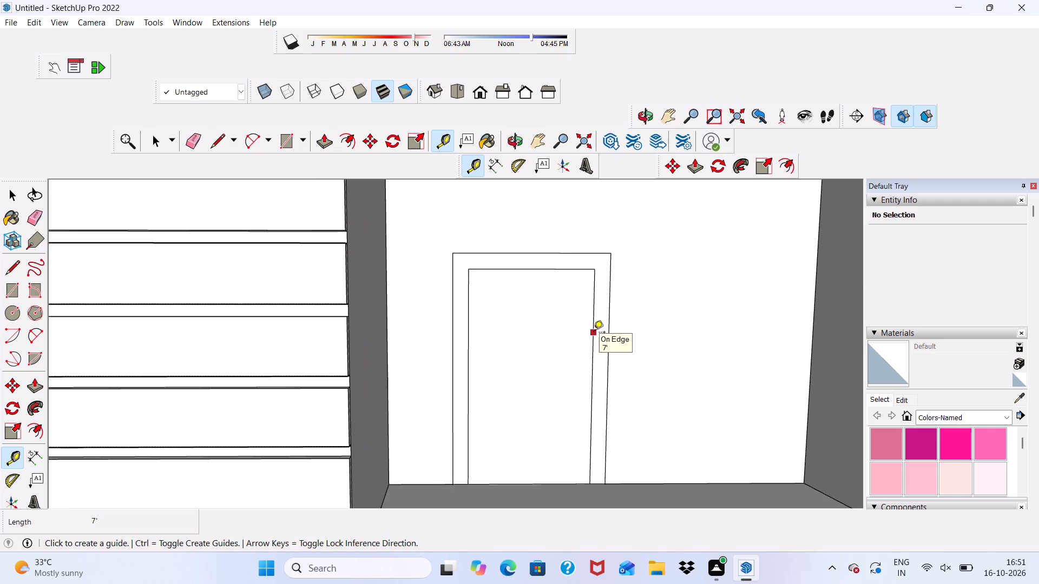
click(594, 333)
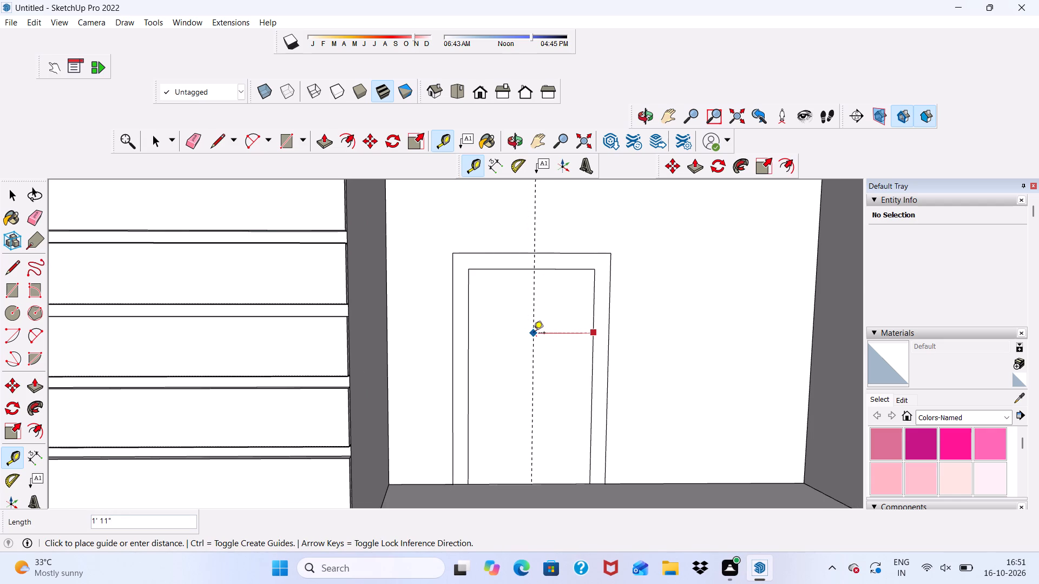
click(537, 333)
click(535, 331)
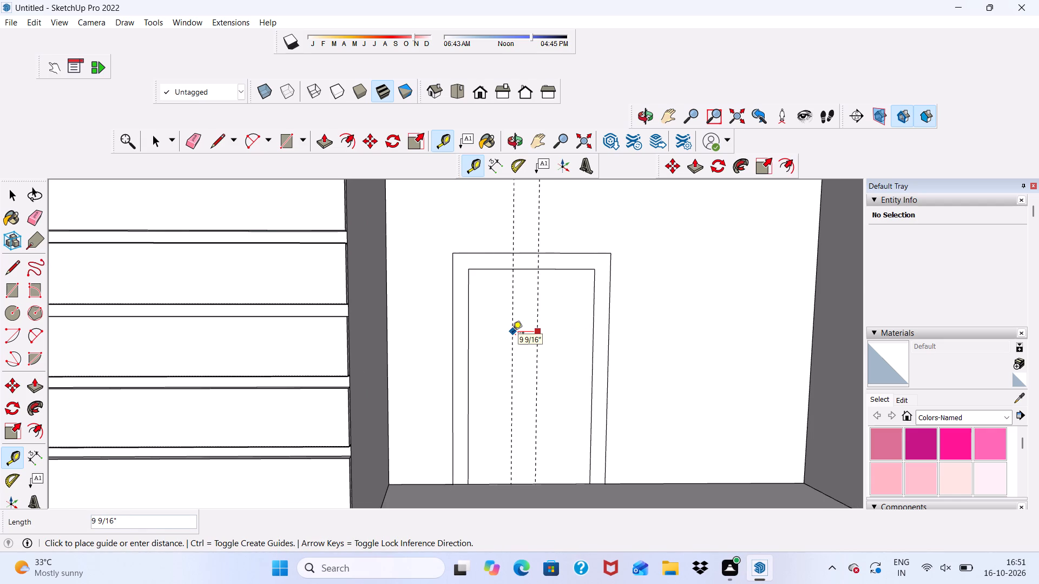
key(3)
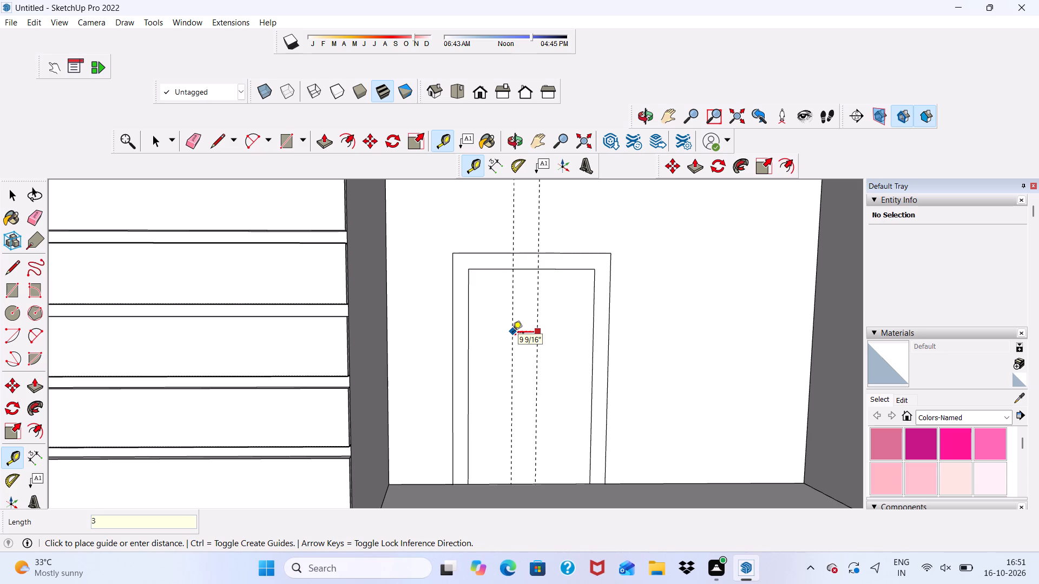
key(shift+quotedbl)
key(Return)
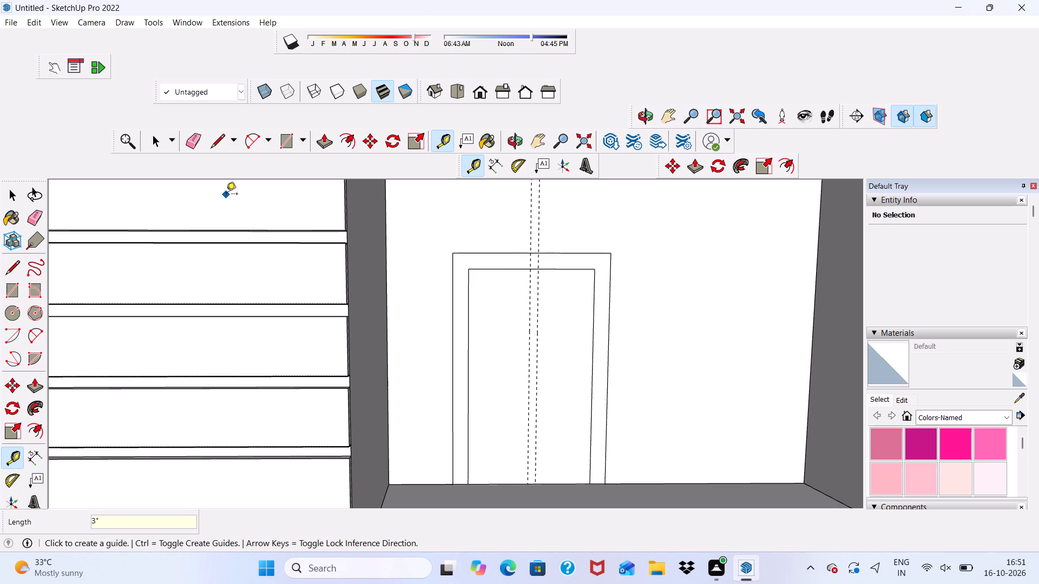
Draw a 7' vertical line along the rightmost guide, from the inner door outline's top edge down to the floor line.
click(218, 141)
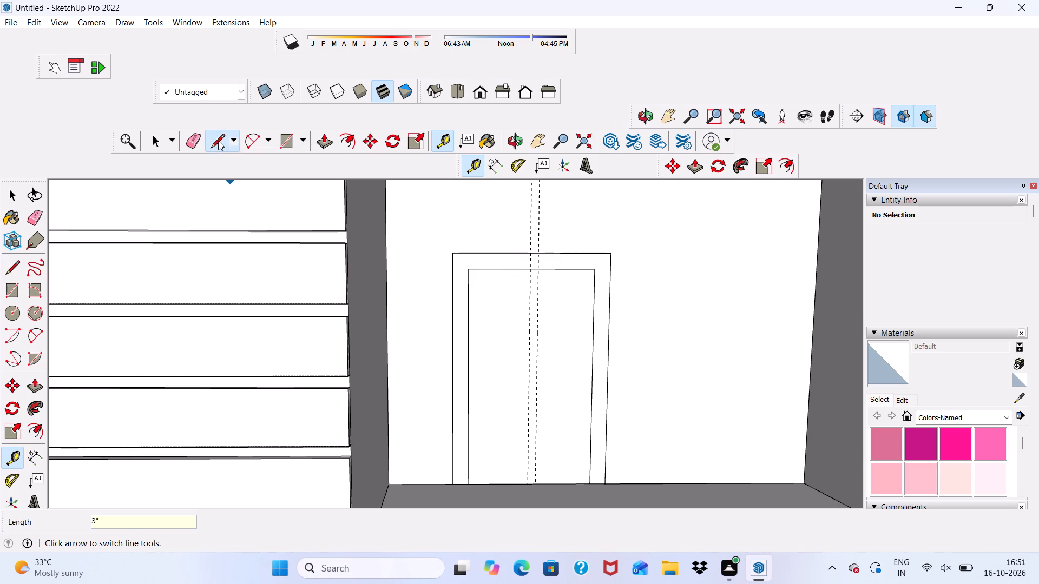
scroll(304, 185, down, 2)
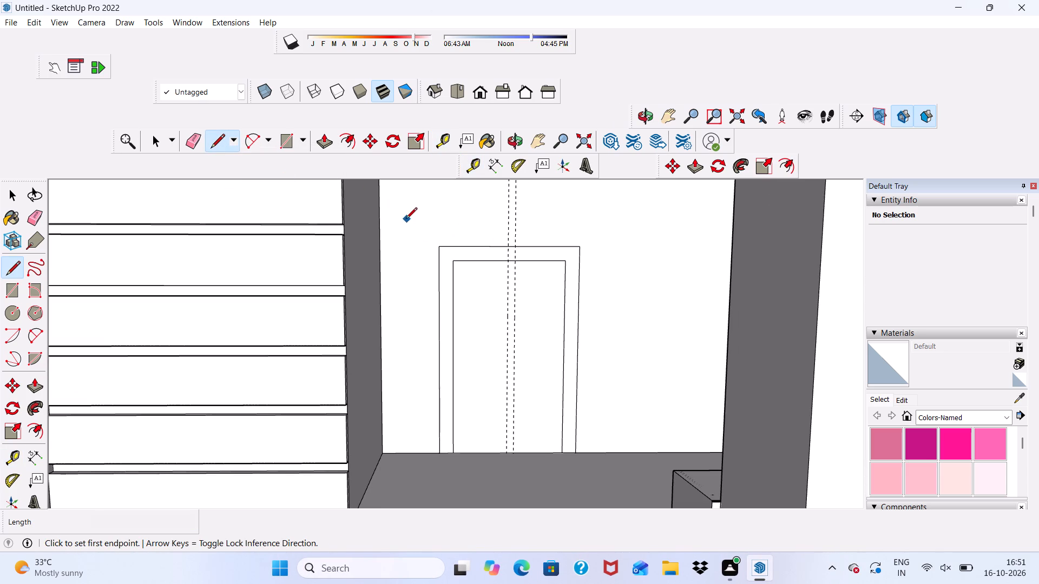
scroll(321, 246, down, 1)
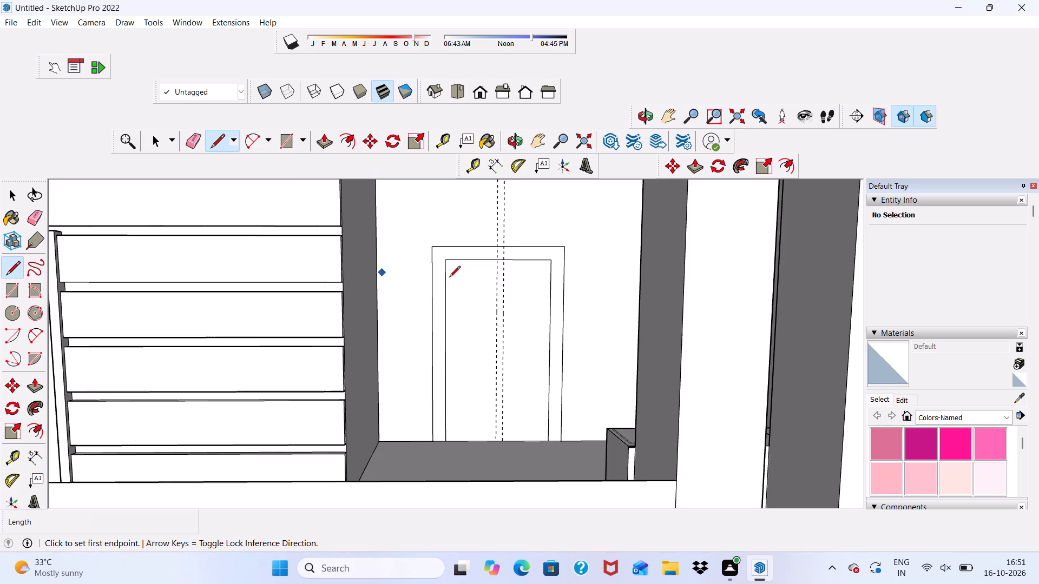
scroll(503, 263, up, 5)
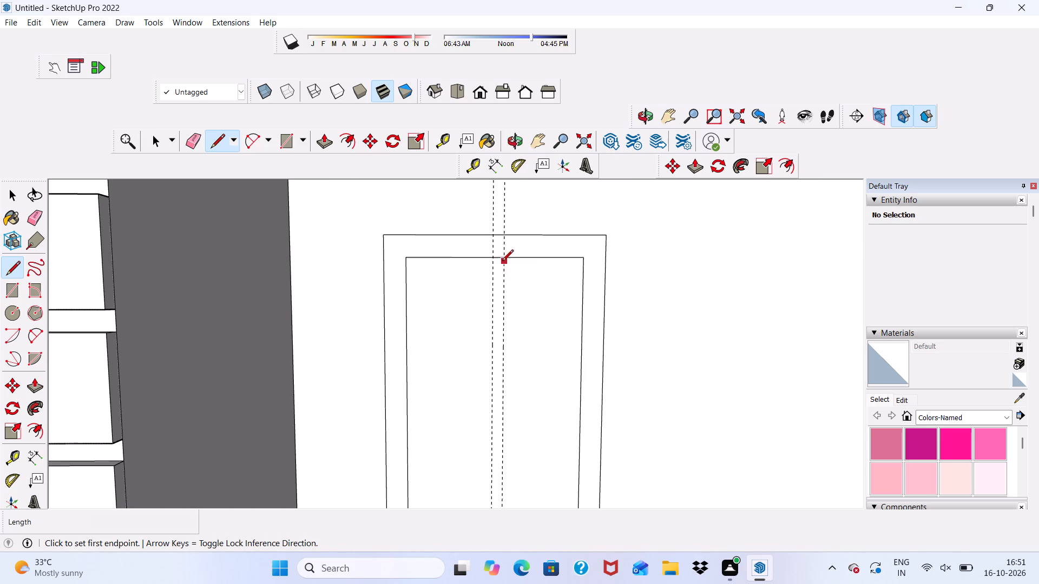
click(502, 261)
scroll(461, 453, down, 2)
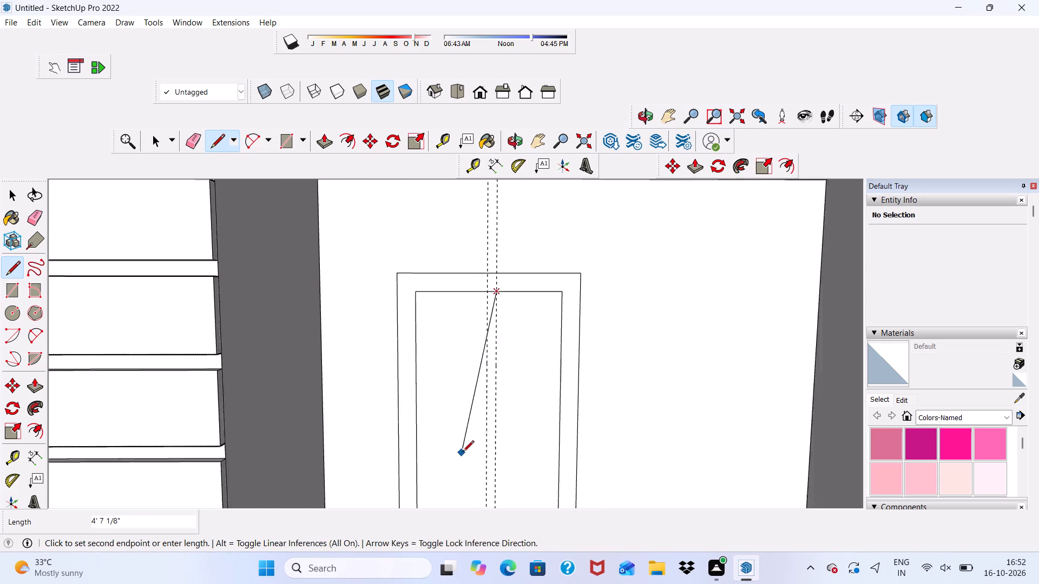
scroll(463, 453, down, 3)
scroll(523, 369, down, 6)
scroll(523, 396, up, 1)
scroll(523, 396, down, 5)
scroll(499, 443, up, 11)
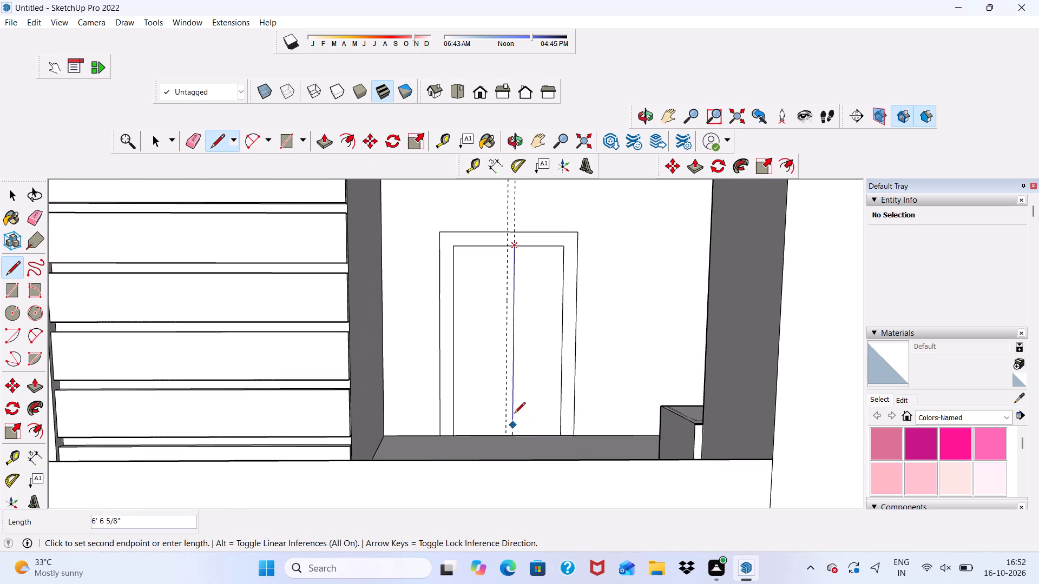
scroll(514, 406, up, 2)
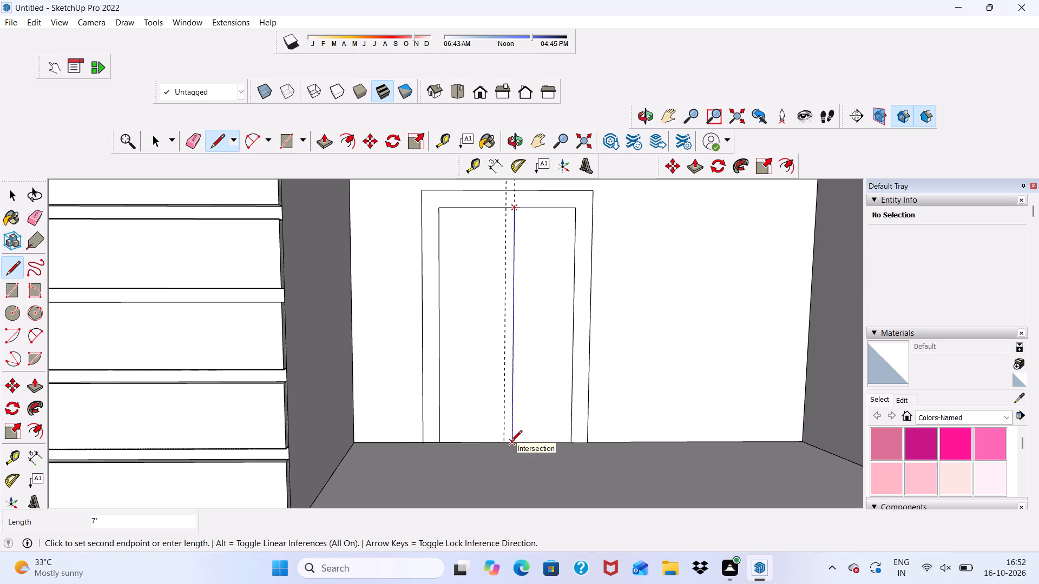
click(511, 442)
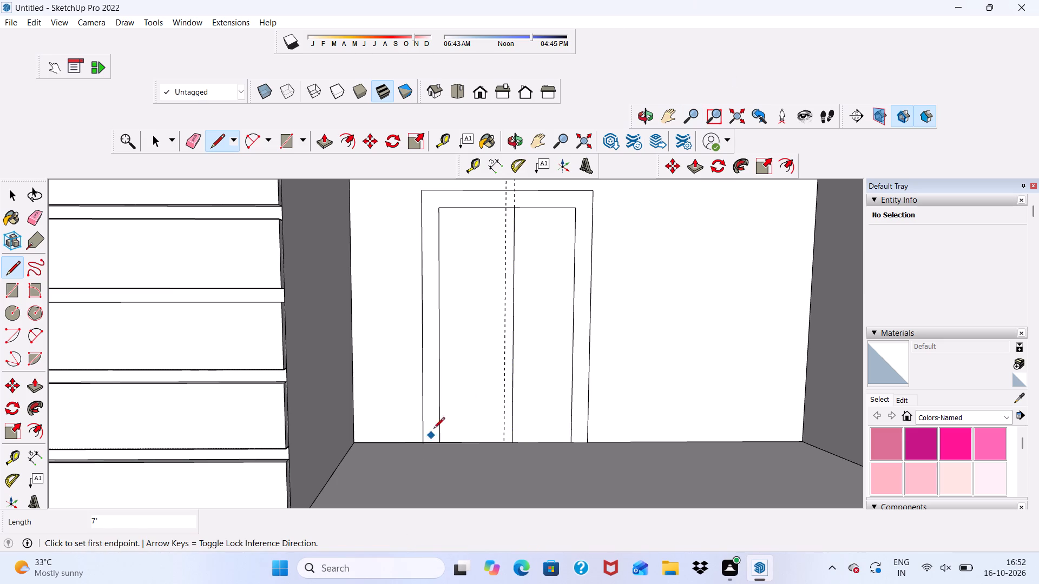
Draw a second 7' vertical line along the other guide, from the inner outline's top edge to the floor line.
click(505, 207)
scroll(480, 368, down, 2)
scroll(491, 419, up, 2)
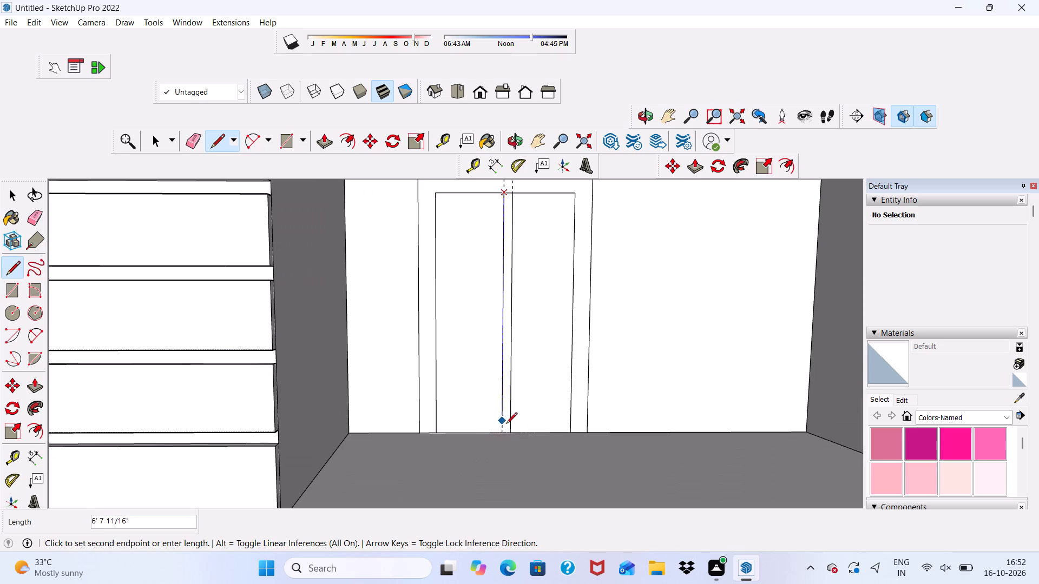
scroll(480, 429, up, 2)
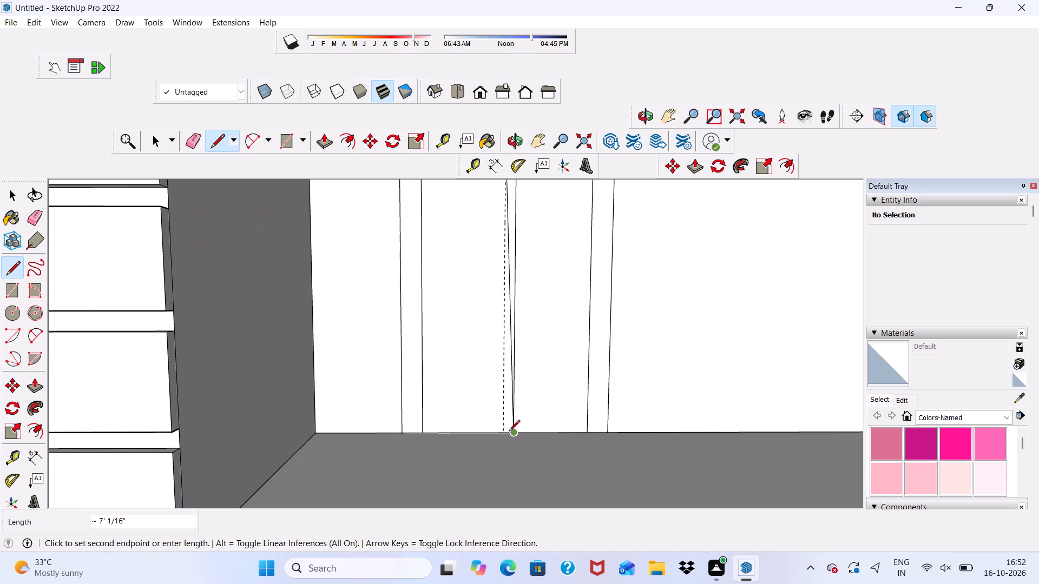
scroll(509, 432, up, 1)
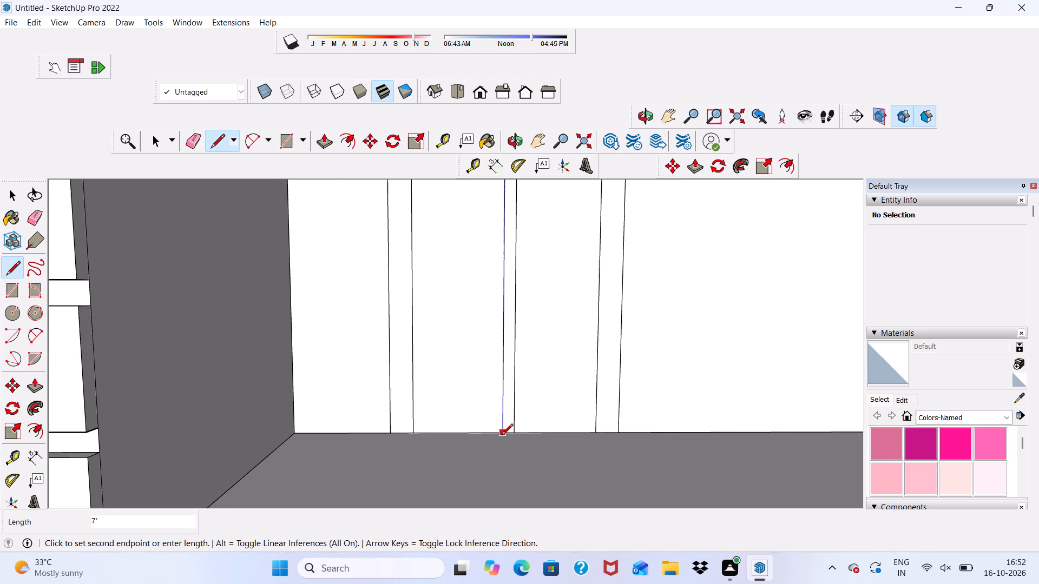
click(502, 436)
scroll(456, 477, down, 5)
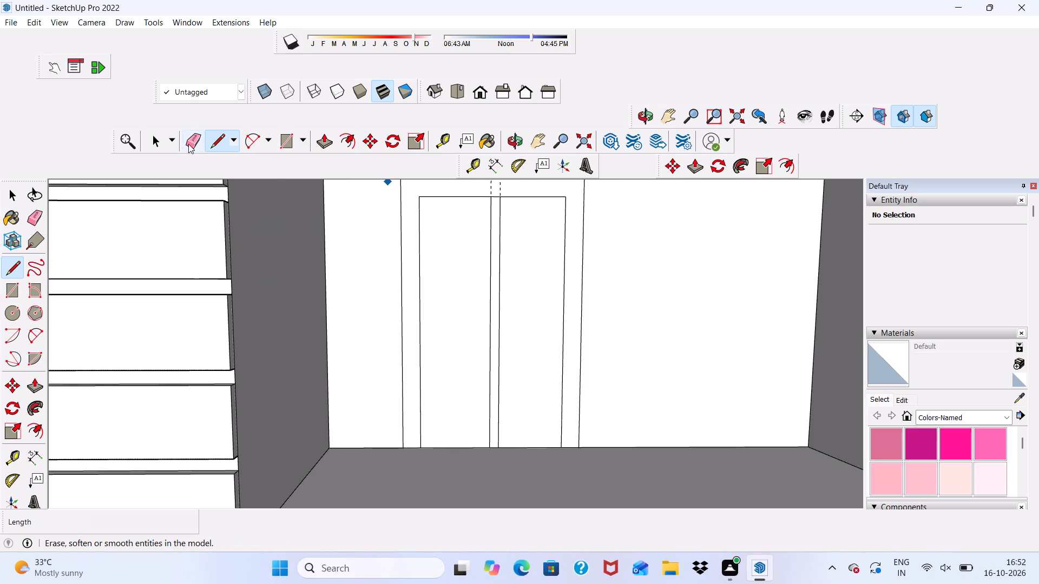
Erase both vertical guides above the lower balcony's new door.
click(189, 143)
scroll(278, 283, down, 5)
scroll(357, 241, up, 5)
scroll(352, 244, down, 1)
scroll(445, 213, up, 1)
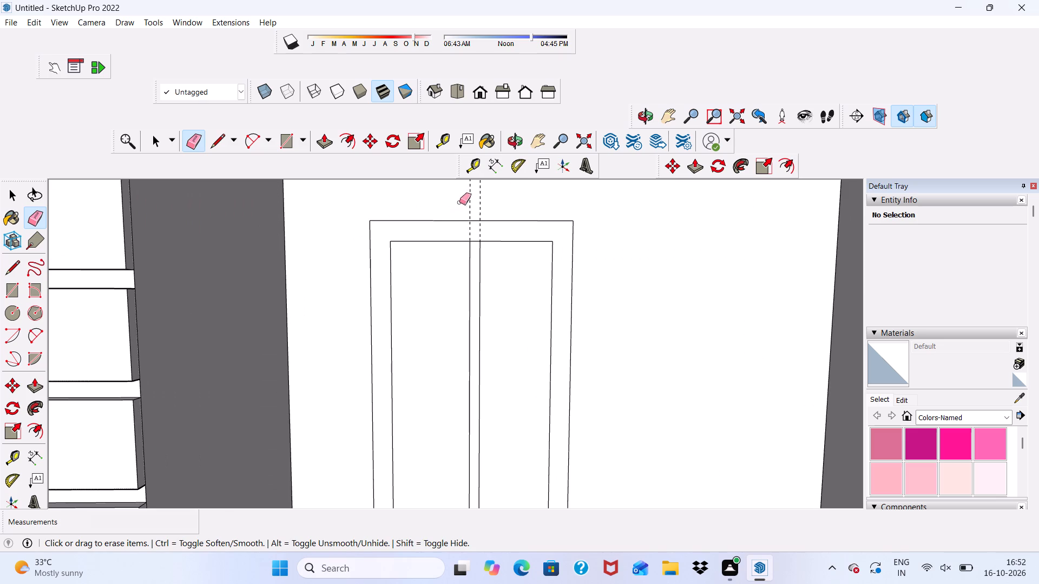
drag(464, 196, 486, 196)
Erase the short top edge segment between the two centre lines, joining the middle mullion to the door frame.
scroll(477, 221, up, 3)
scroll(475, 244, down, 1)
scroll(477, 243, up, 1)
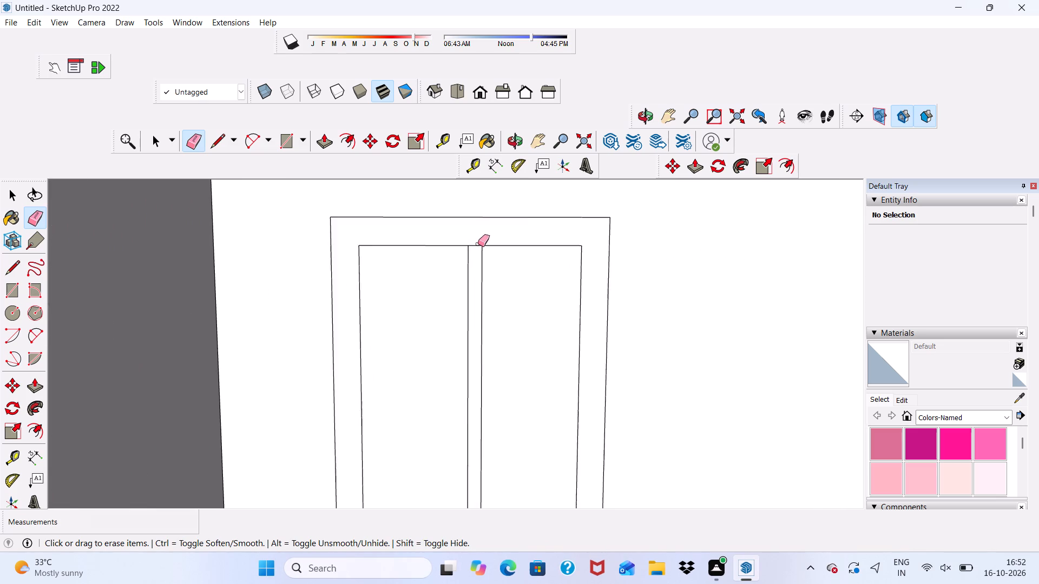
scroll(478, 244, up, 1)
click(475, 243)
click(472, 248)
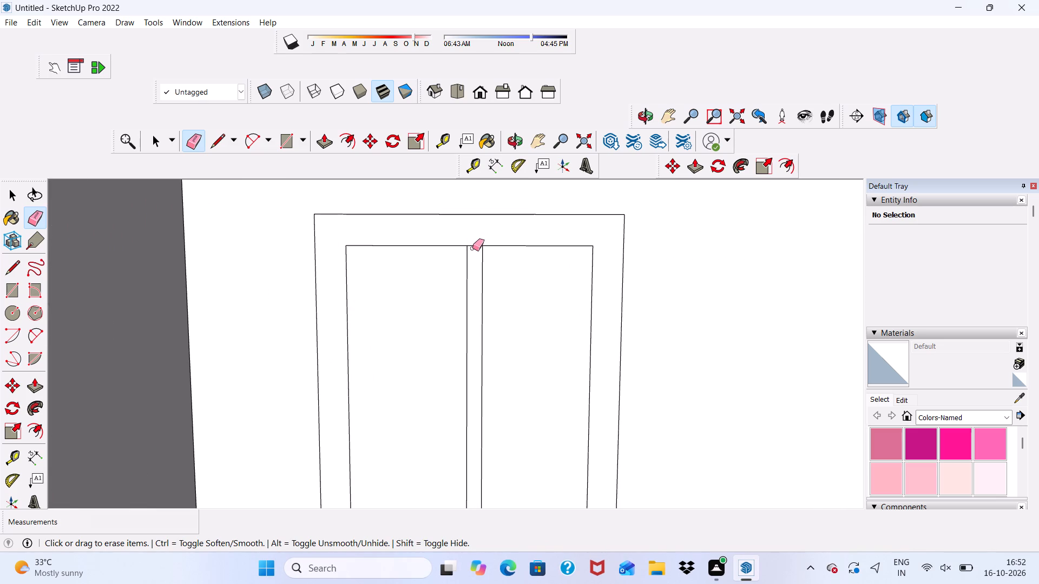
click(474, 246)
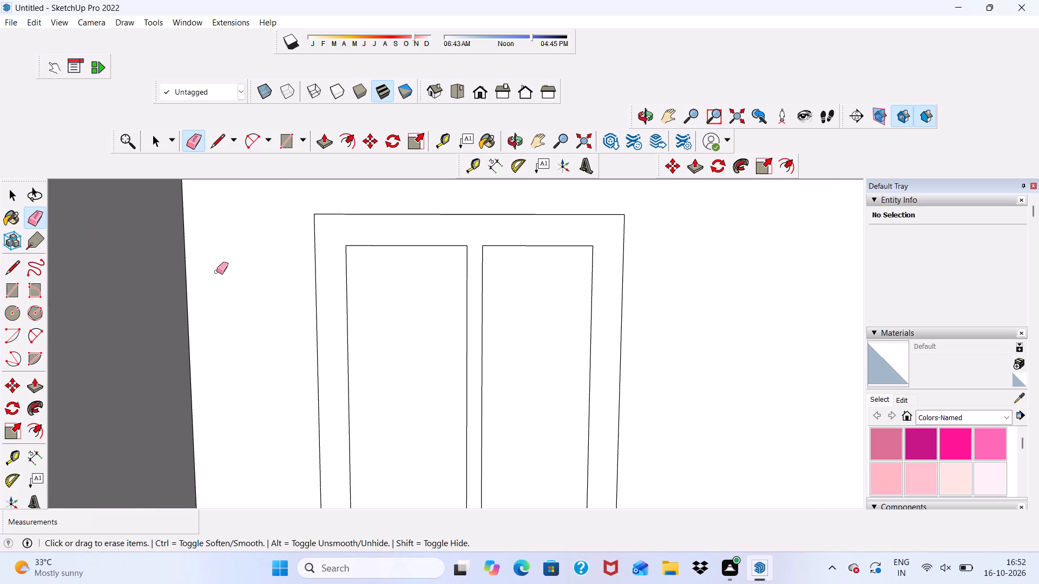
key(space)
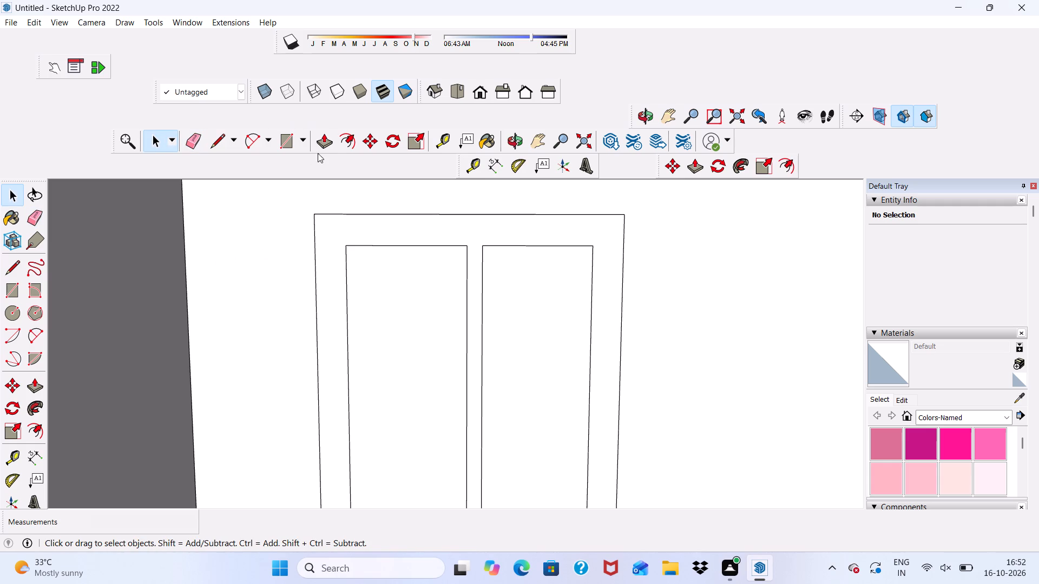
Extrude the new door's frame and middle mullion face outward by 3".
click(327, 138)
click(372, 229)
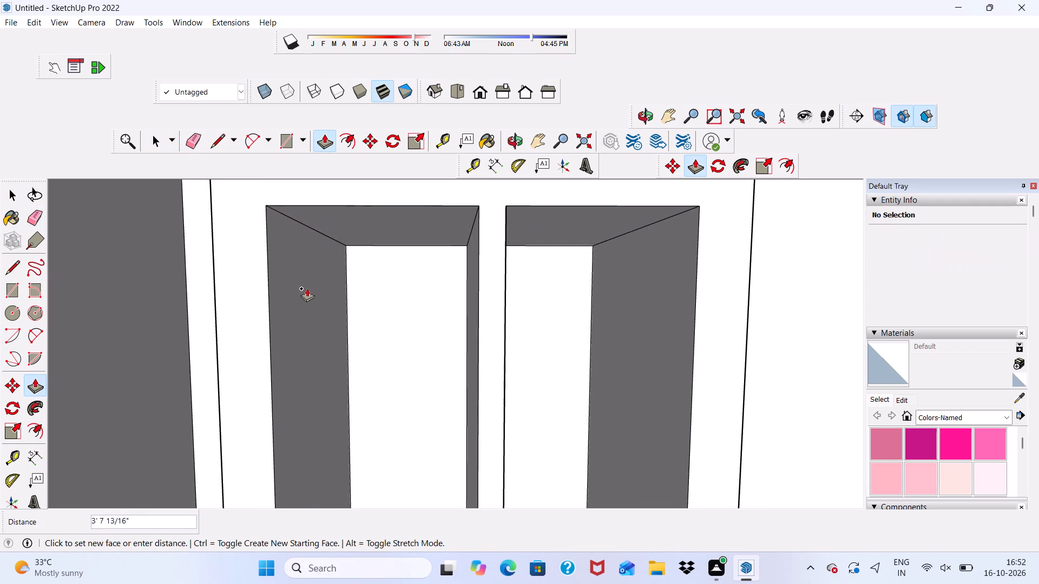
key(3)
key(shift+quotedbl)
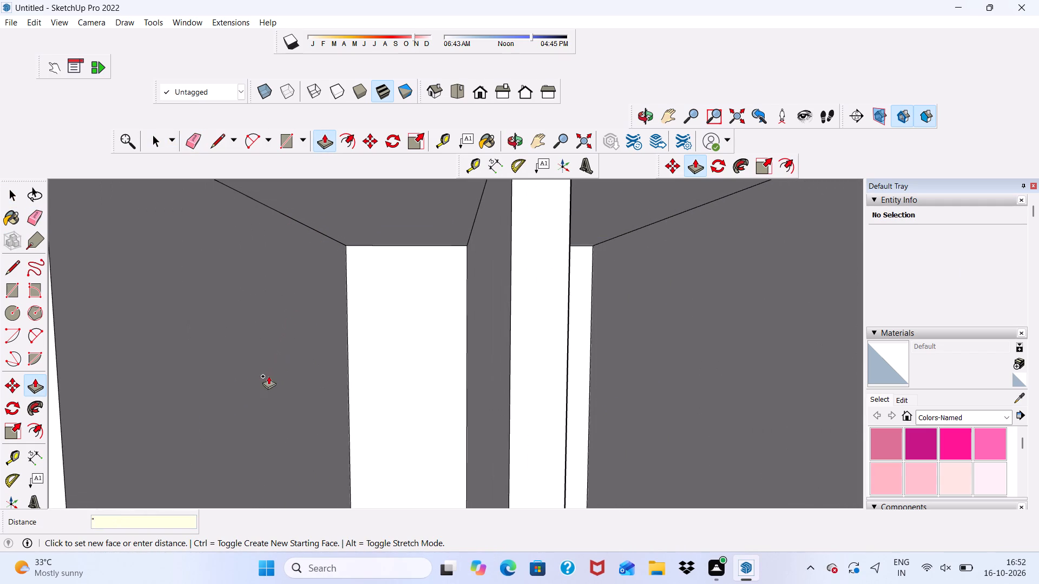
key(Return)
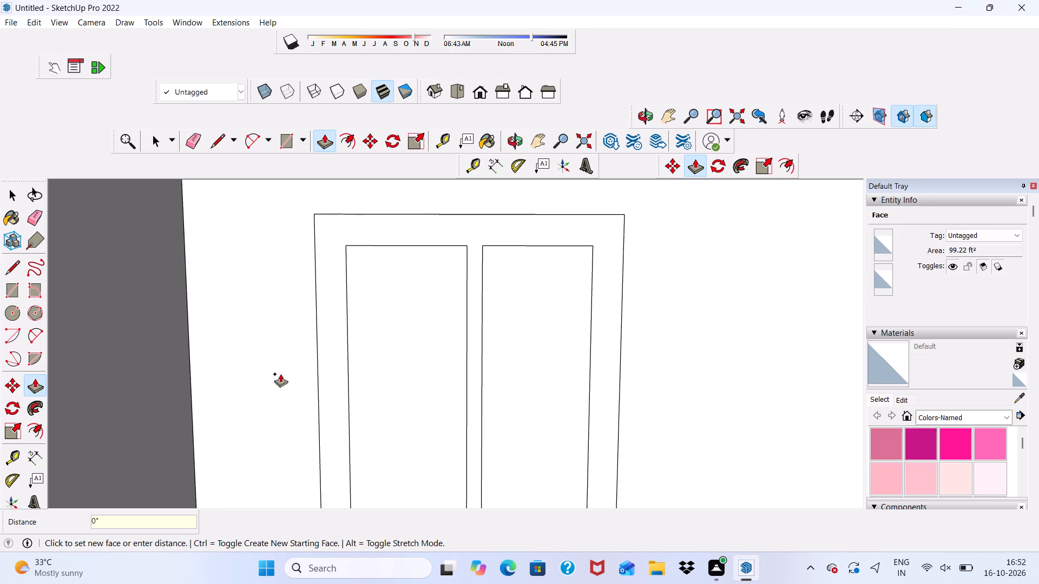
click(329, 308)
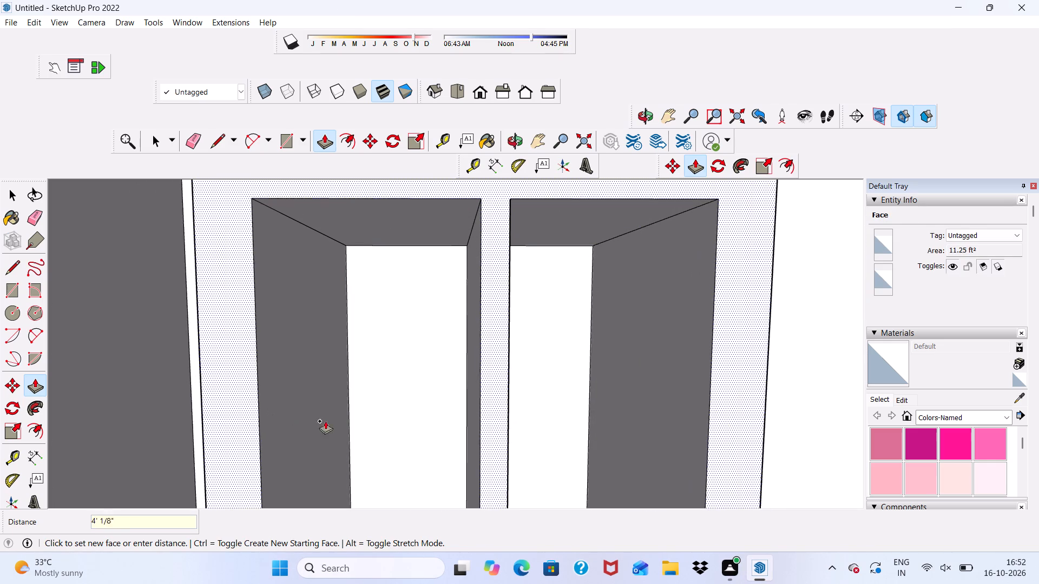
text(3")
key(Return)
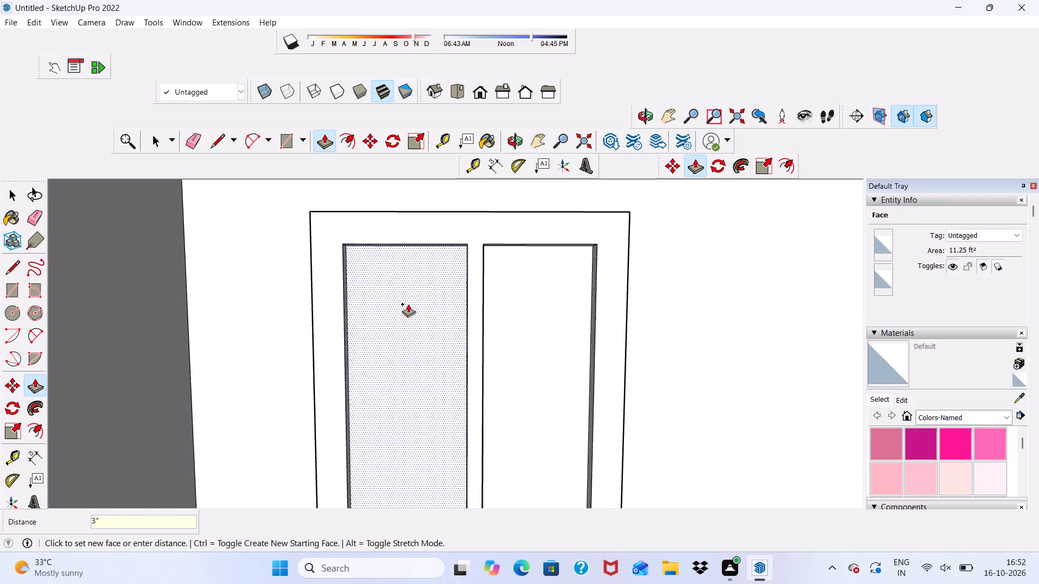
scroll(408, 303, down, 2)
click(407, 295)
key(space)
Examine the house from the front and from several angles, focusing on the balconies and the new lower double door.
scroll(410, 296, down, 7)
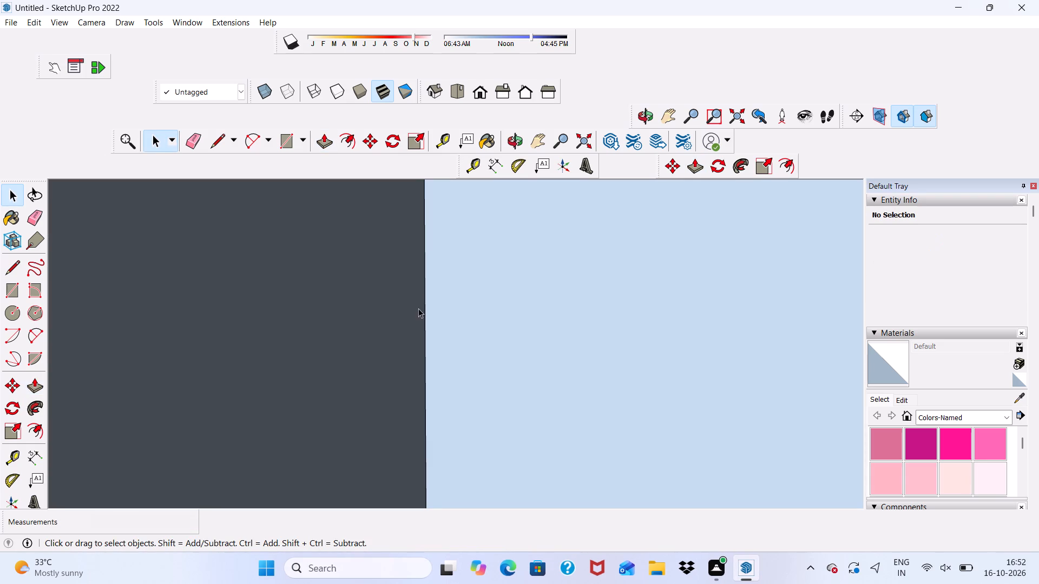
click(478, 97)
scroll(442, 144, down, 2)
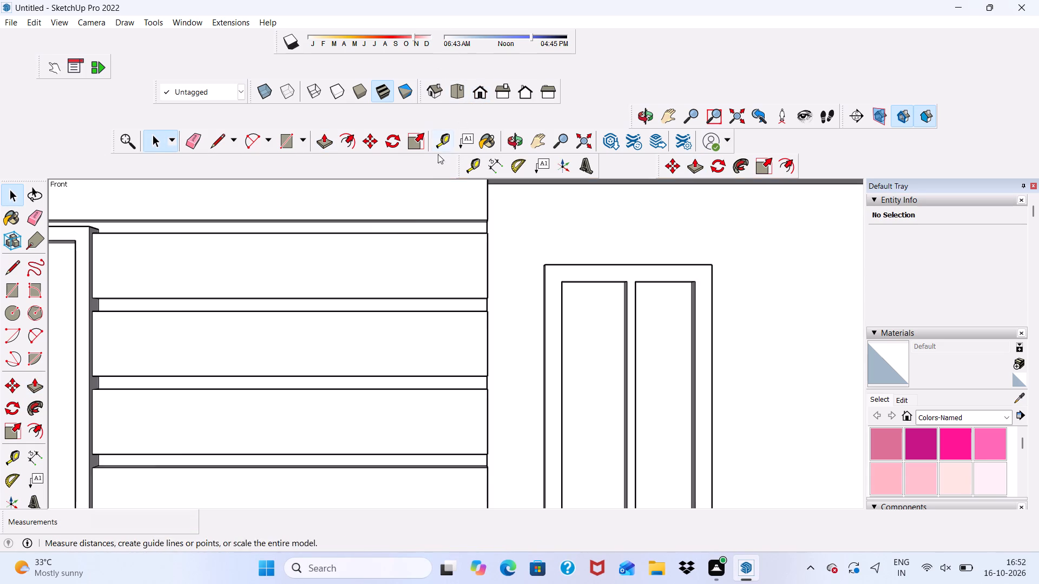
scroll(438, 154, down, 1)
scroll(395, 233, up, 1)
scroll(358, 249, down, 12)
middle_drag(387, 287, 521, 333)
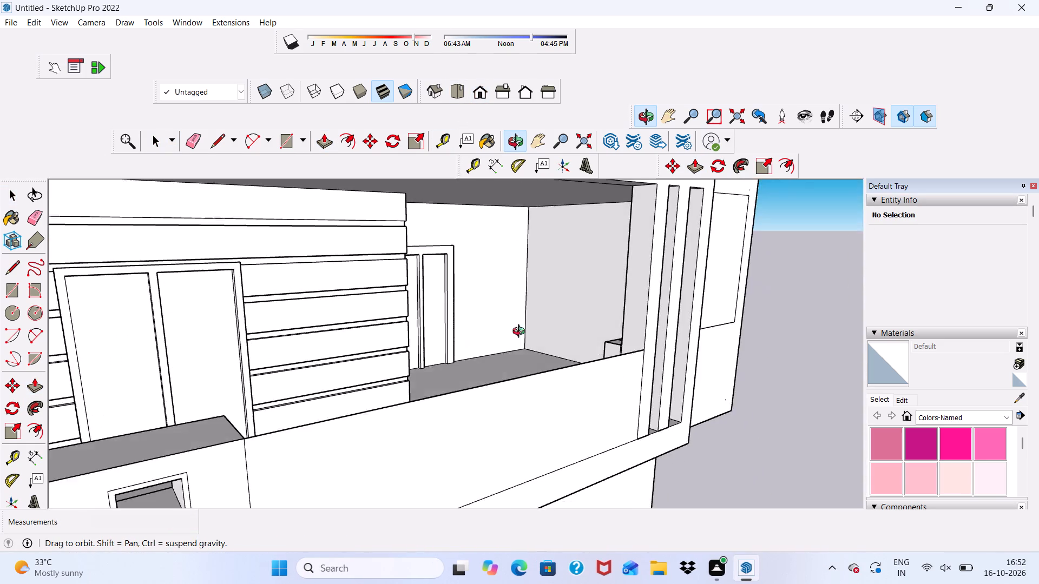
middle_drag(521, 333, 429, 263)
scroll(429, 263, up, 5)
scroll(390, 271, down, 6)
middle_drag(360, 273, 346, 311)
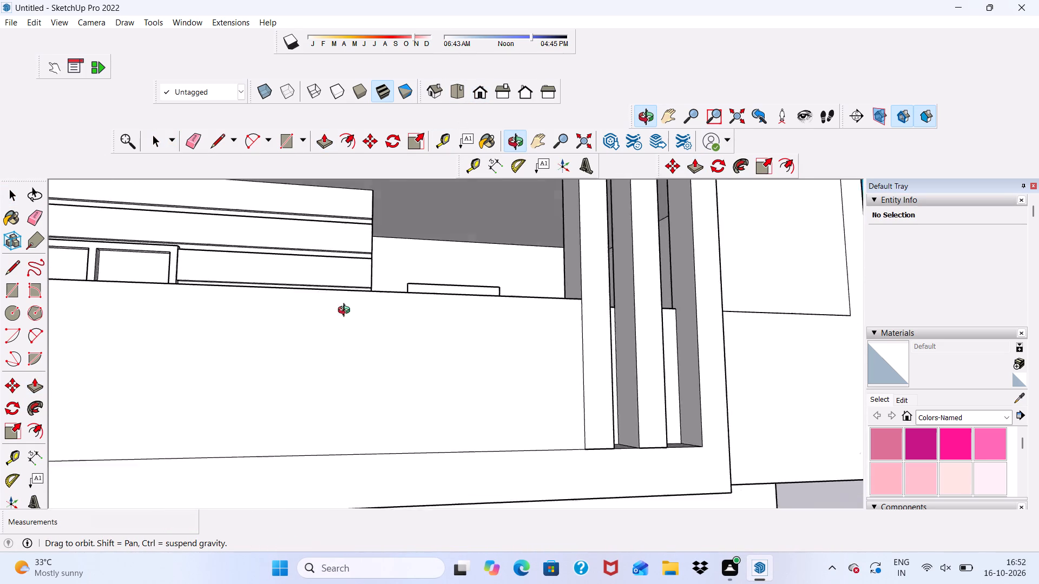
middle_drag(346, 311, 336, 342)
scroll(336, 341, up, 1)
scroll(336, 332, down, 11)
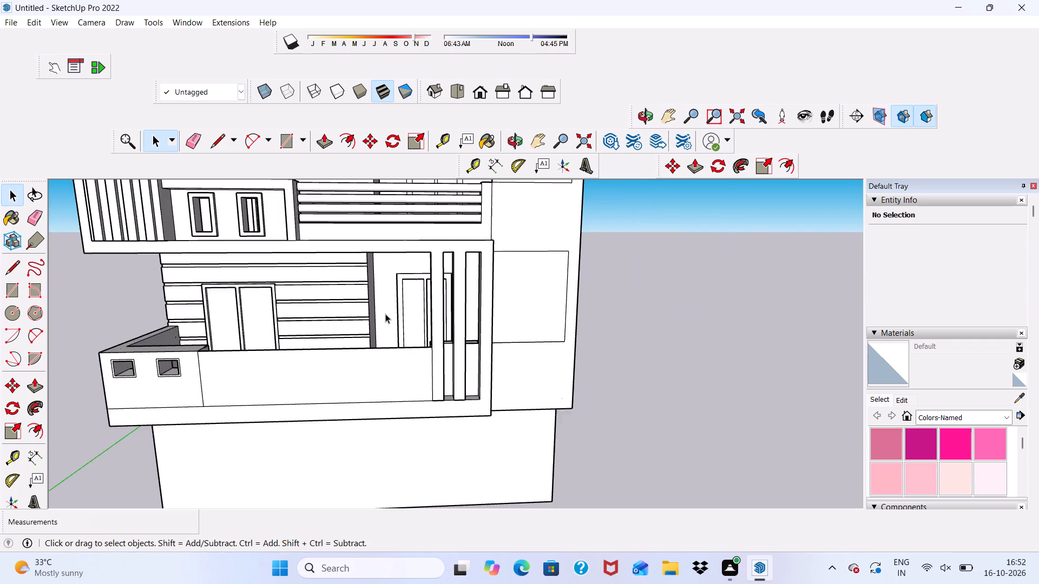
scroll(385, 314, down, 4)
middle_drag(371, 346, 370, 261)
scroll(370, 261, up, 5)
scroll(353, 271, down, 5)
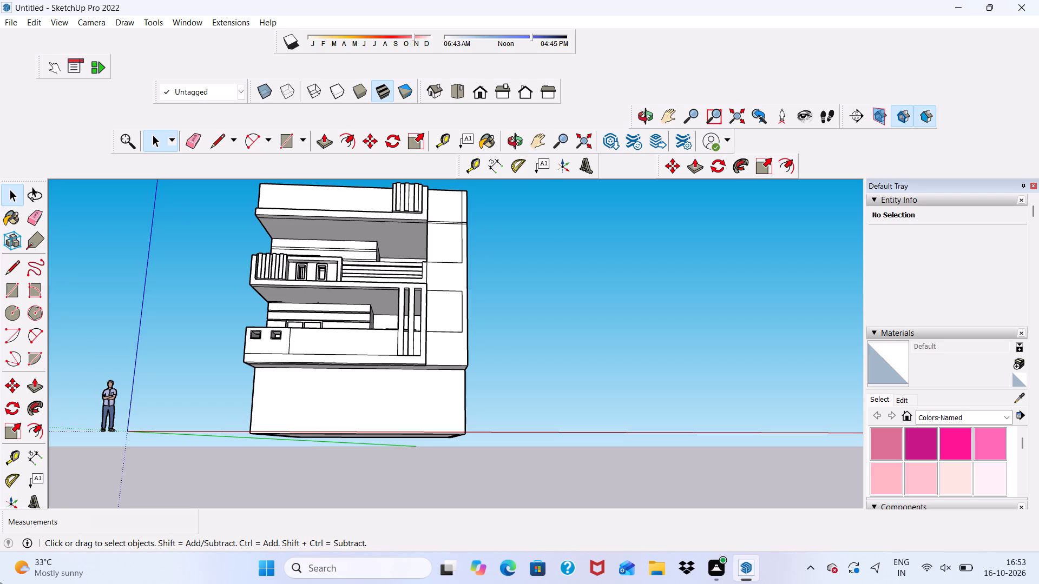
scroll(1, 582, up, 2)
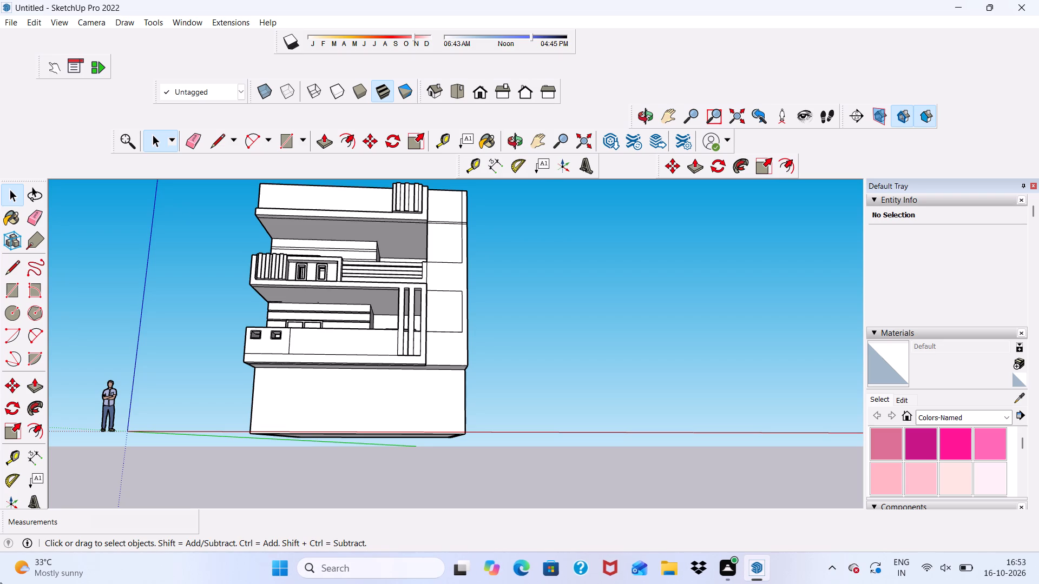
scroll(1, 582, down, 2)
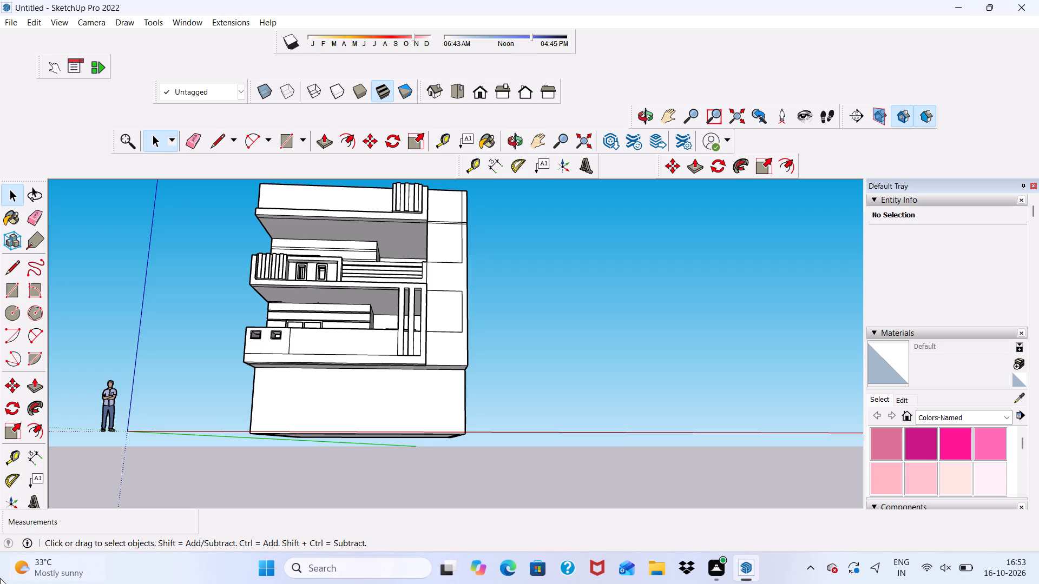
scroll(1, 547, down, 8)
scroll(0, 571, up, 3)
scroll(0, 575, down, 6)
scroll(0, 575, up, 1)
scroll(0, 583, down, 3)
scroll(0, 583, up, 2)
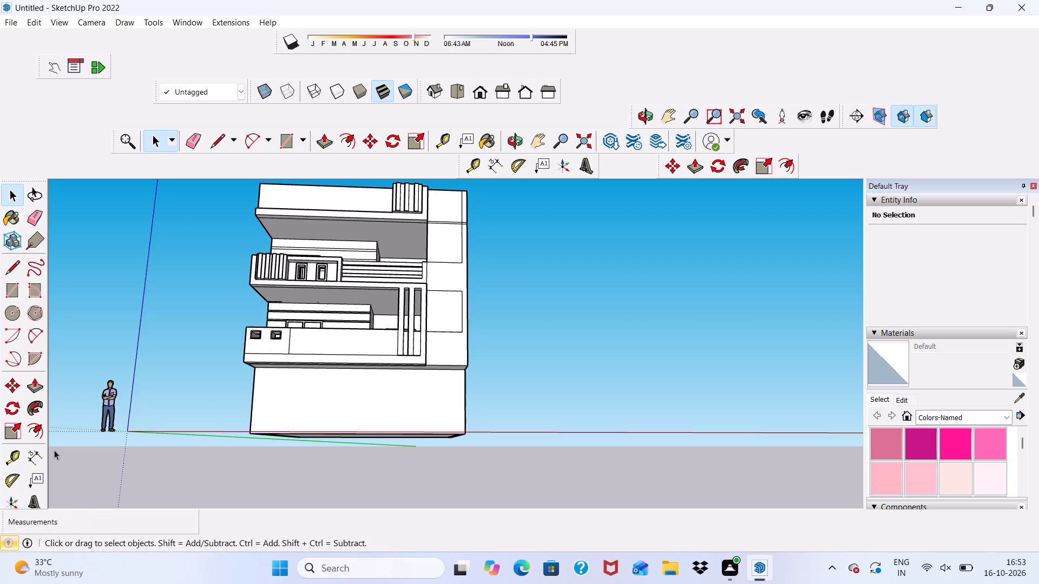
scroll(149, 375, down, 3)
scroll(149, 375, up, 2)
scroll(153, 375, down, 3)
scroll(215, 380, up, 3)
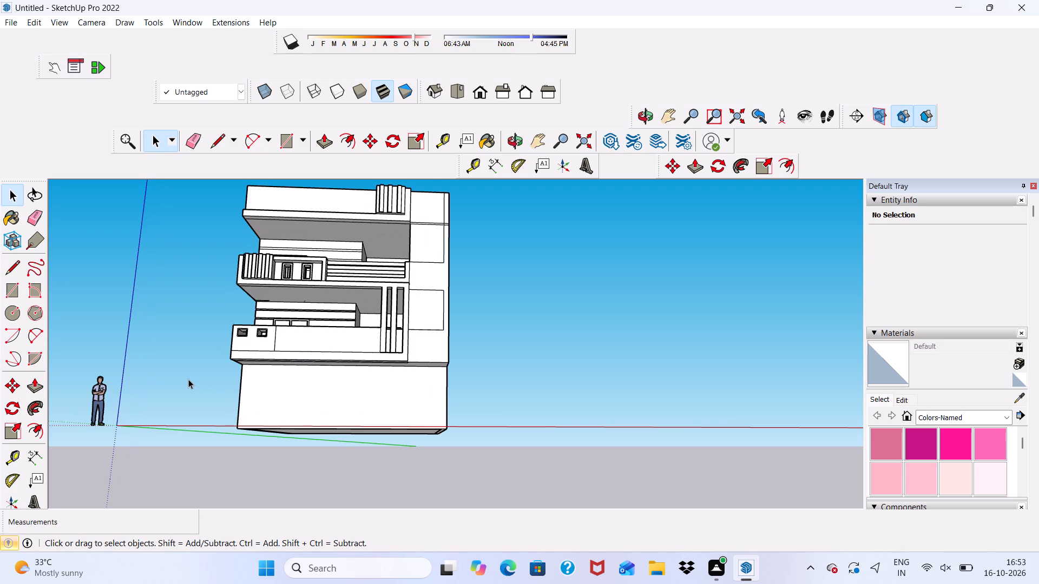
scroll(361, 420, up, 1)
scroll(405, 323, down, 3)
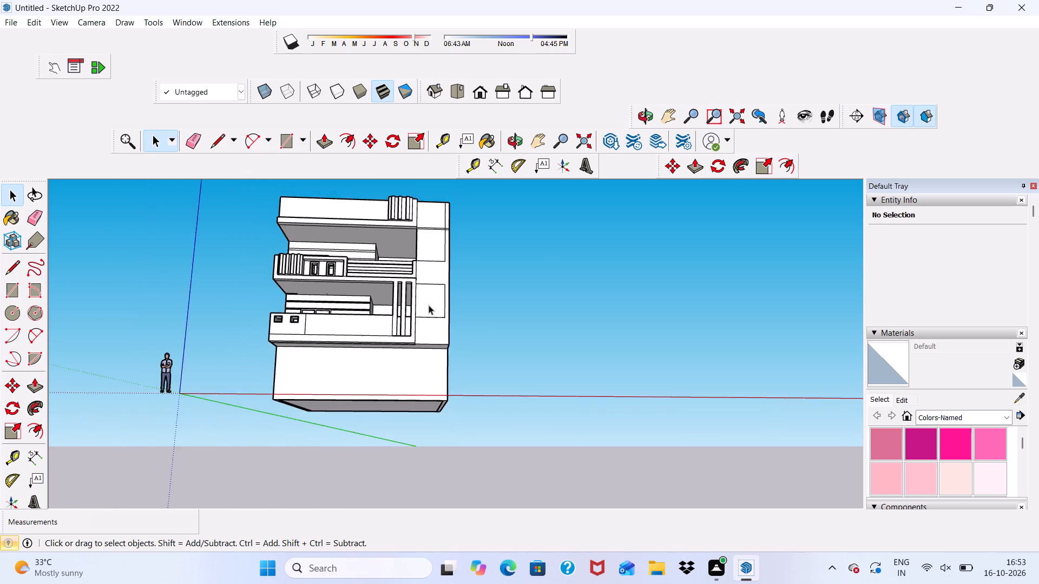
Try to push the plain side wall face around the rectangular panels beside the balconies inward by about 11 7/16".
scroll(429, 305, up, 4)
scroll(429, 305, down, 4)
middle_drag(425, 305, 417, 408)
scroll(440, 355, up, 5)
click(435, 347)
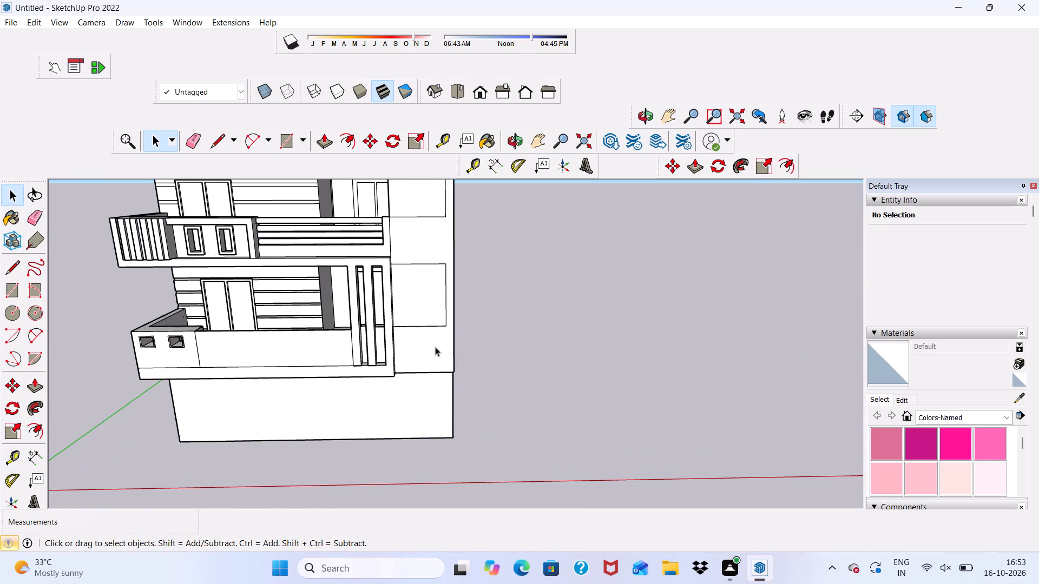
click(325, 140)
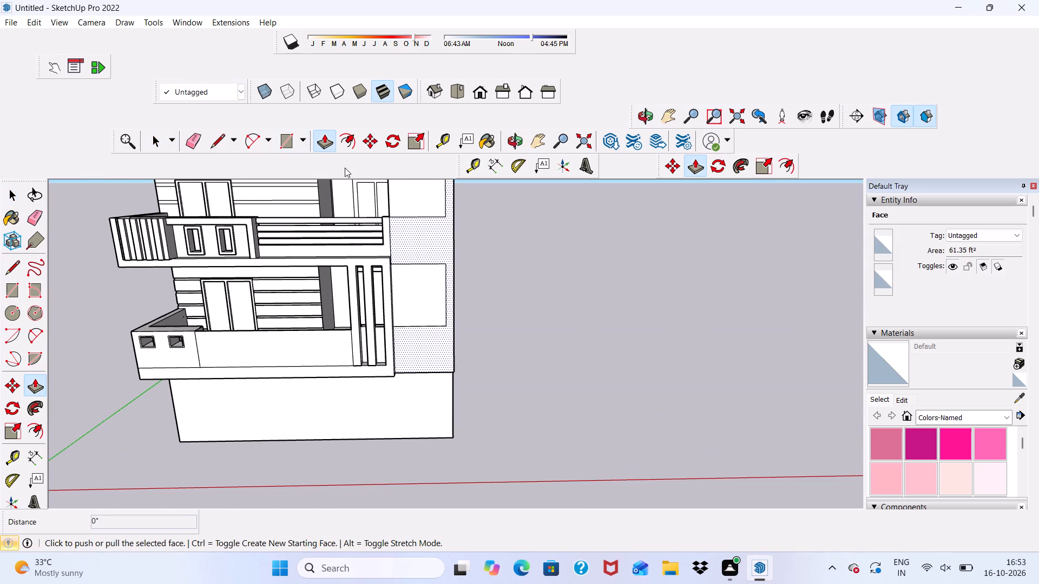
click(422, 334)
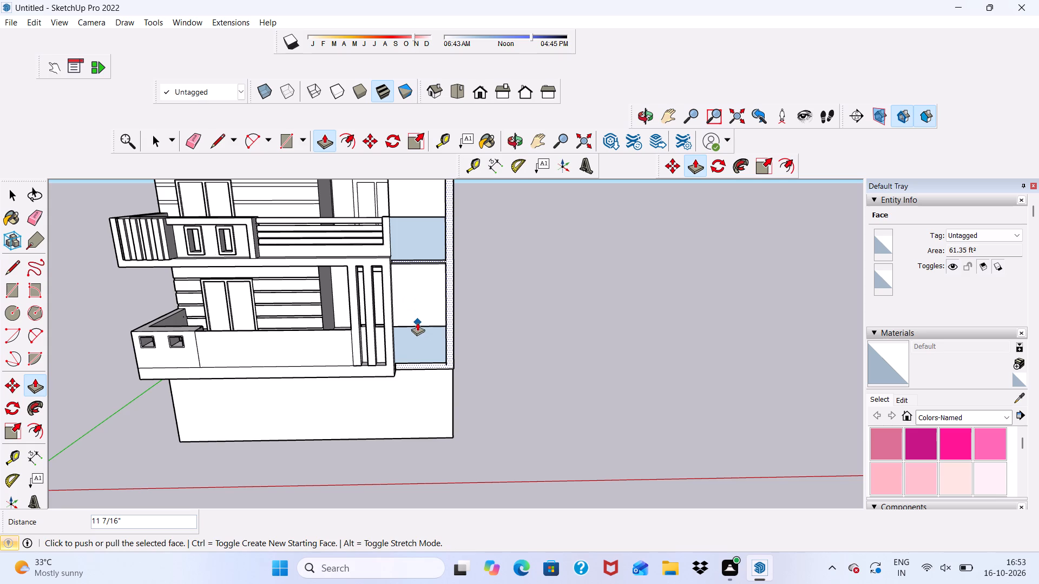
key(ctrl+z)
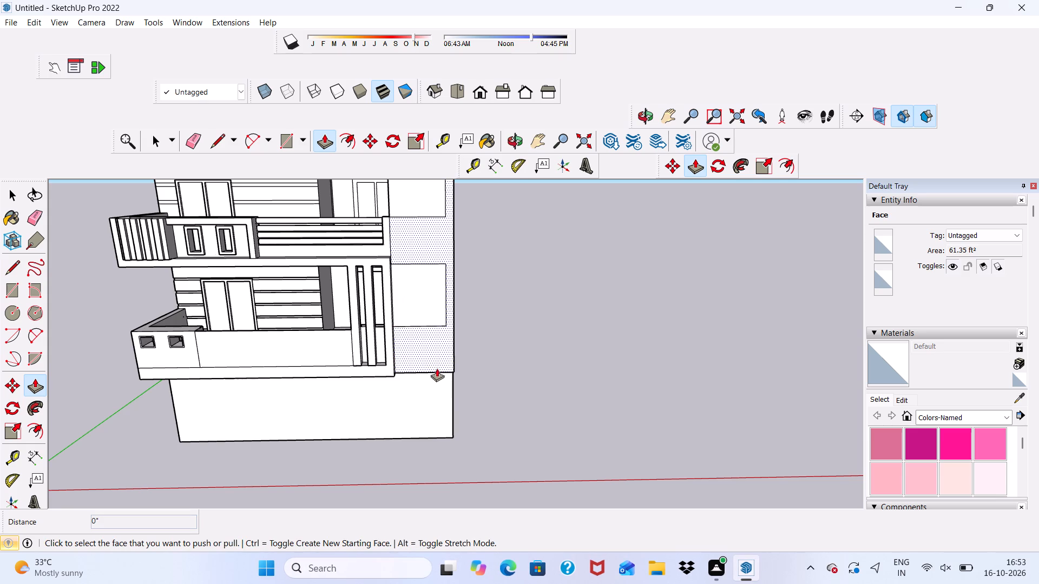
Pull the plain side wall face around the rectangular panels beside the balconies outward.
click(433, 355)
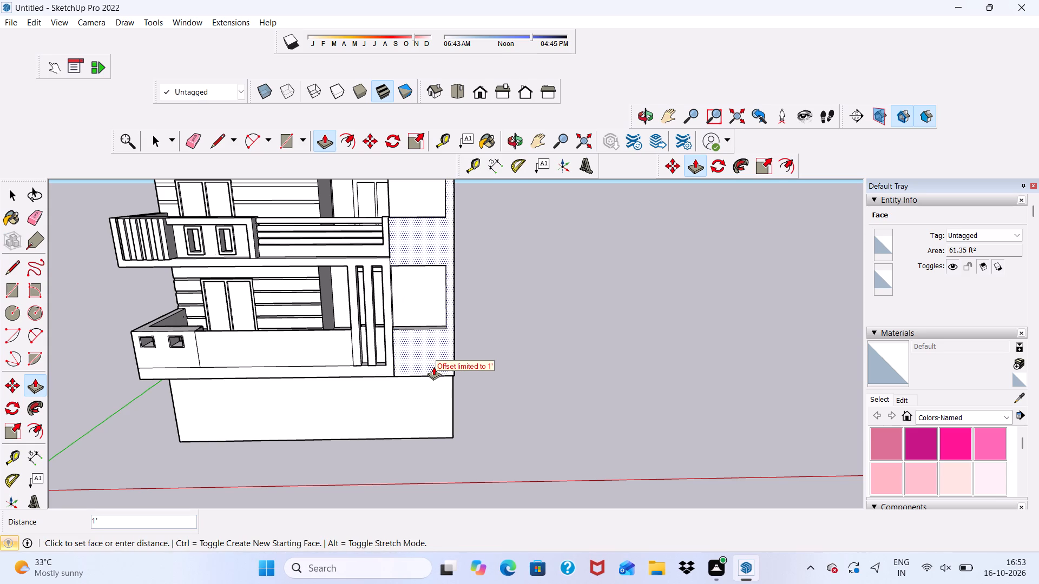
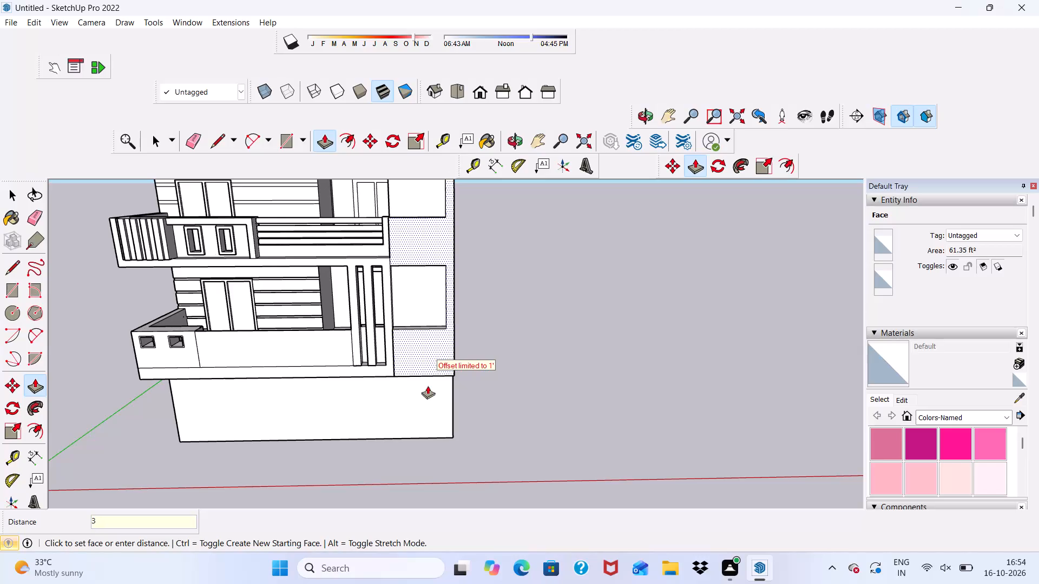
Set the outward pull of the side wall face around the rectangular panels to 3".
key(shift+quotedbl)
key(Return)
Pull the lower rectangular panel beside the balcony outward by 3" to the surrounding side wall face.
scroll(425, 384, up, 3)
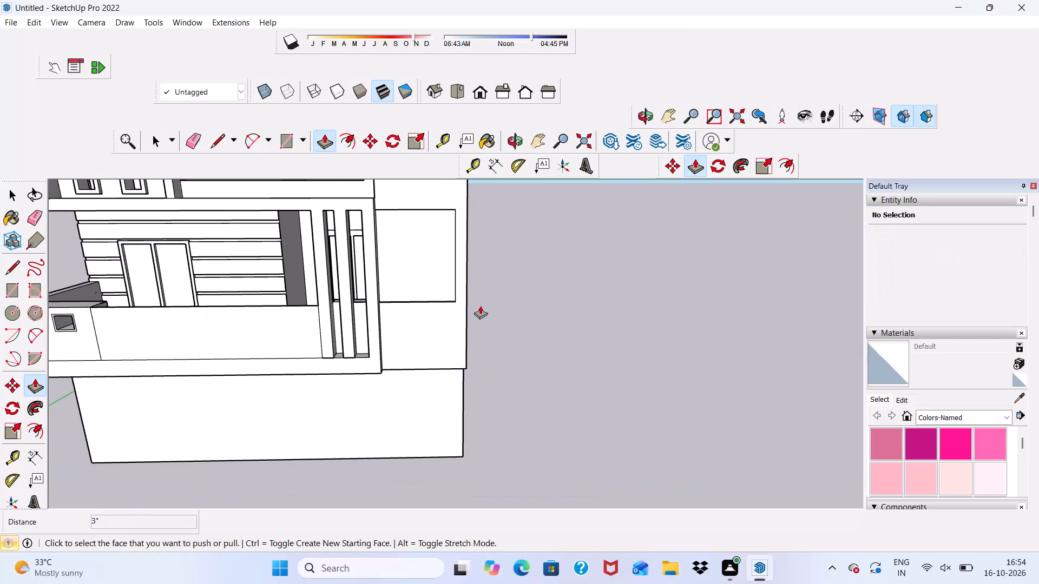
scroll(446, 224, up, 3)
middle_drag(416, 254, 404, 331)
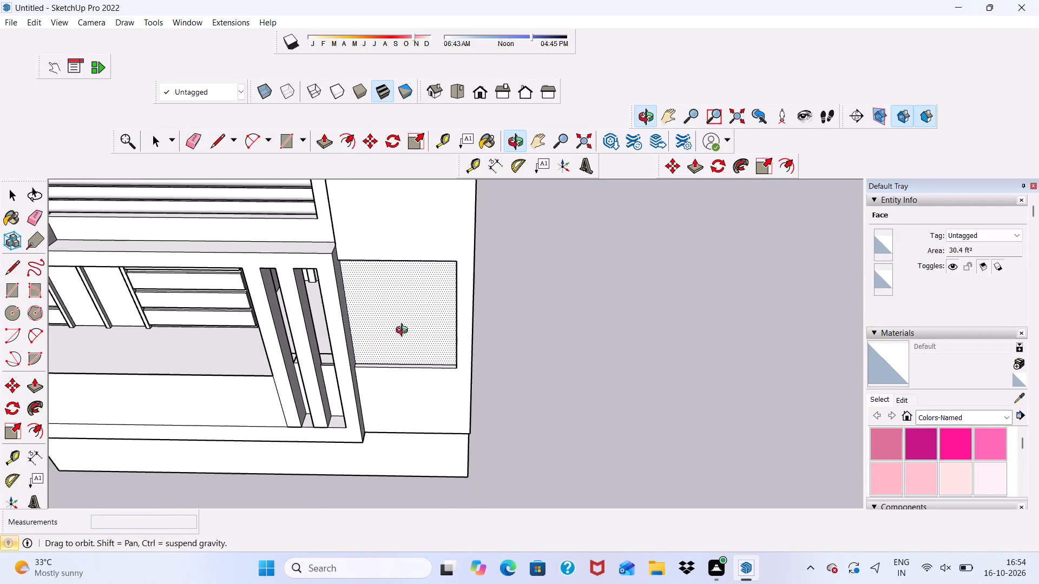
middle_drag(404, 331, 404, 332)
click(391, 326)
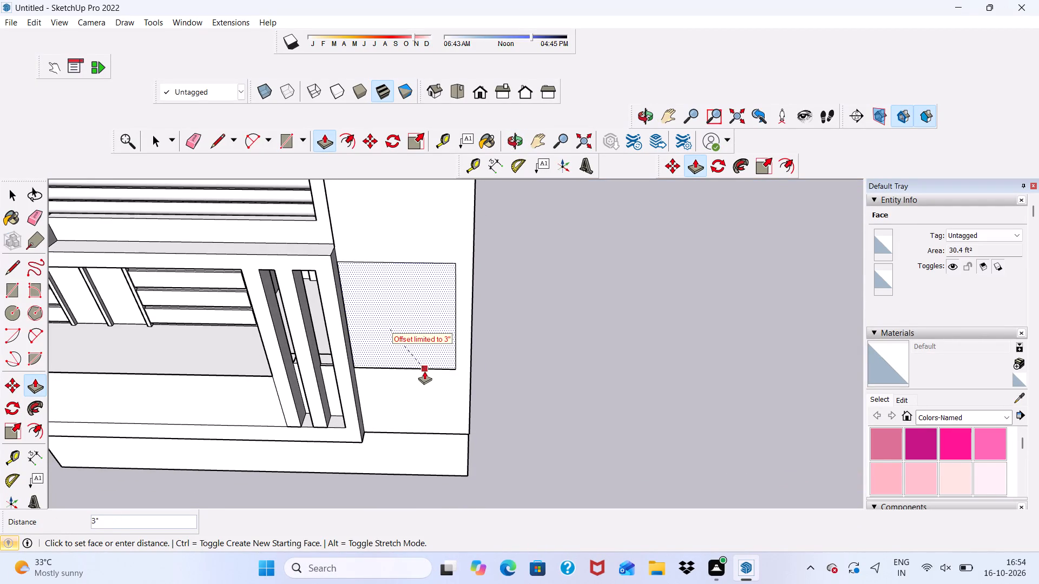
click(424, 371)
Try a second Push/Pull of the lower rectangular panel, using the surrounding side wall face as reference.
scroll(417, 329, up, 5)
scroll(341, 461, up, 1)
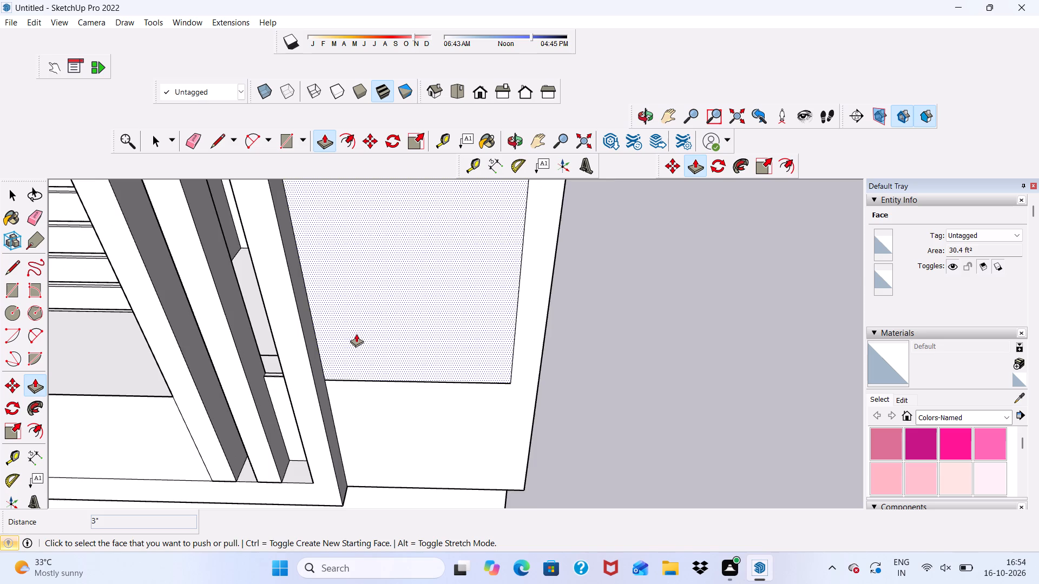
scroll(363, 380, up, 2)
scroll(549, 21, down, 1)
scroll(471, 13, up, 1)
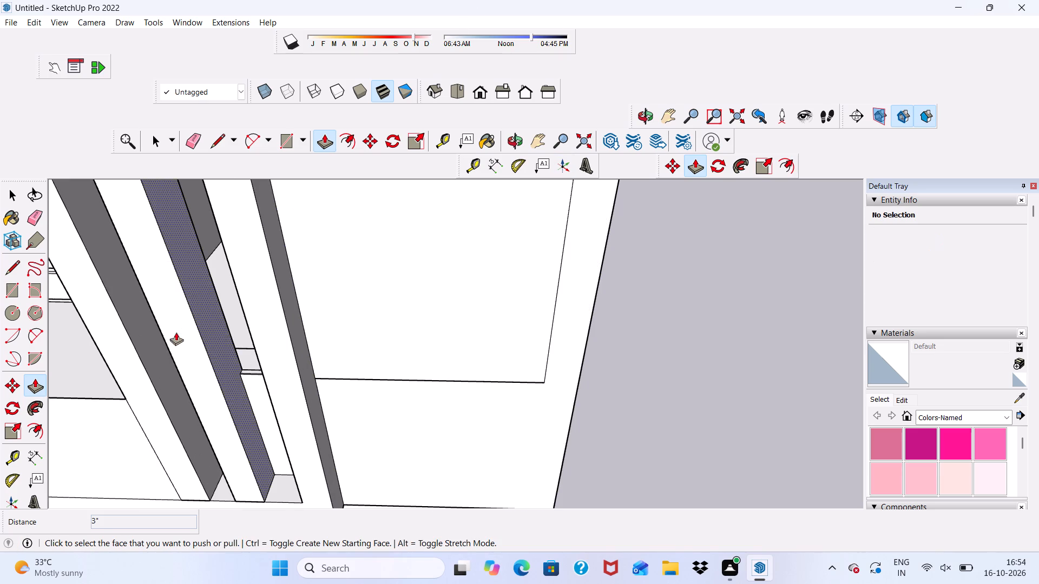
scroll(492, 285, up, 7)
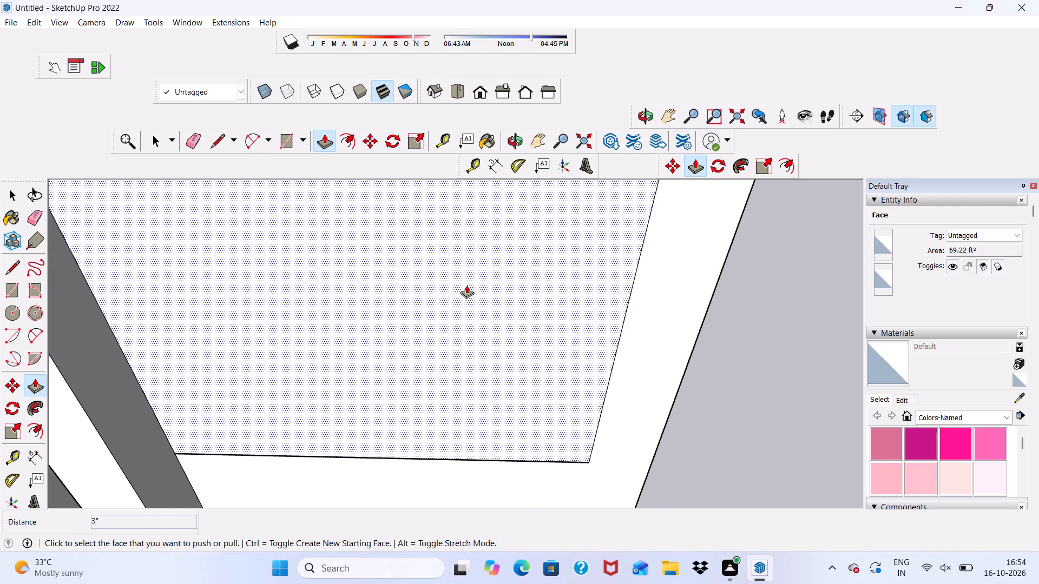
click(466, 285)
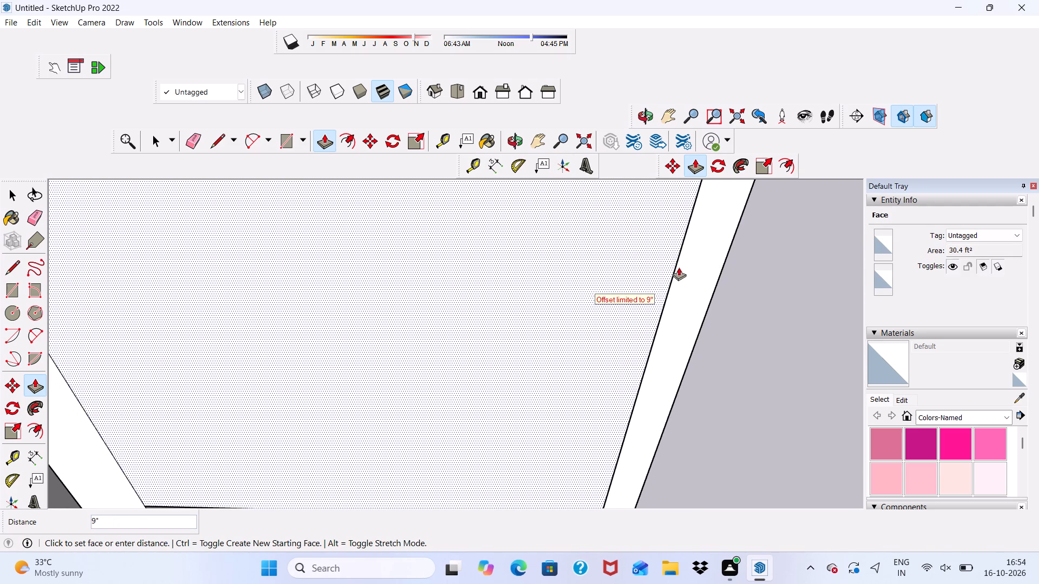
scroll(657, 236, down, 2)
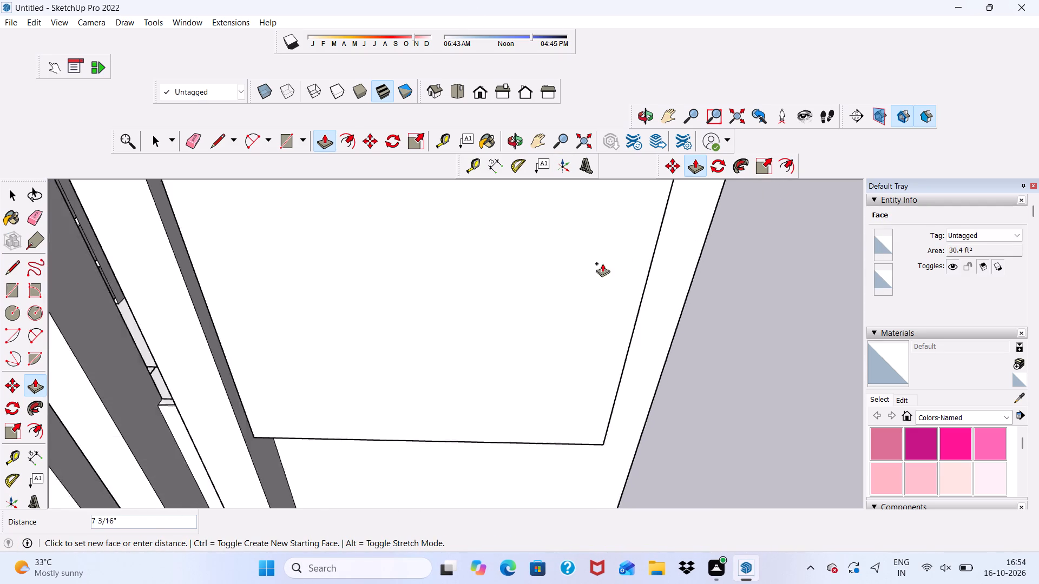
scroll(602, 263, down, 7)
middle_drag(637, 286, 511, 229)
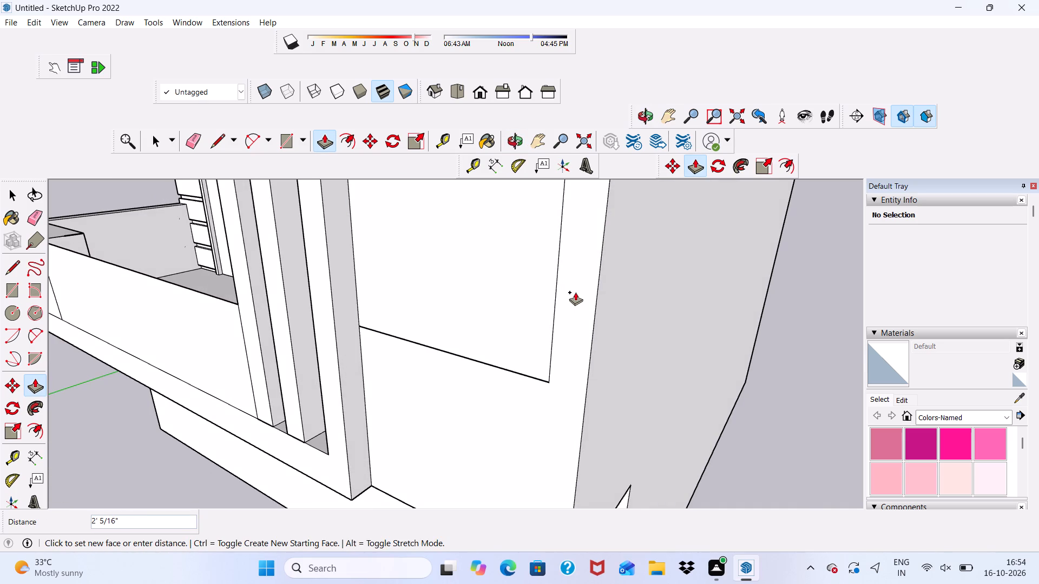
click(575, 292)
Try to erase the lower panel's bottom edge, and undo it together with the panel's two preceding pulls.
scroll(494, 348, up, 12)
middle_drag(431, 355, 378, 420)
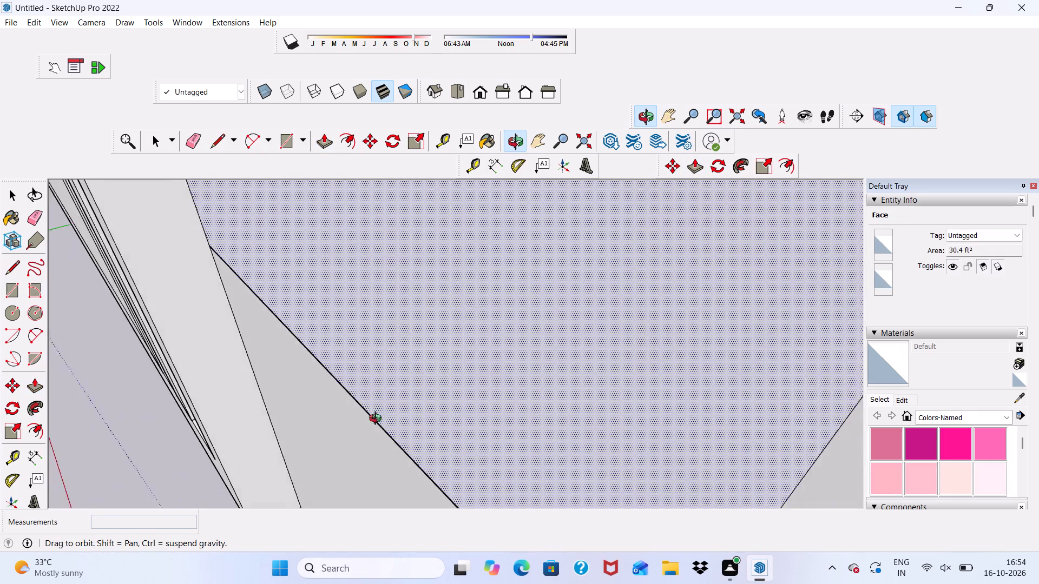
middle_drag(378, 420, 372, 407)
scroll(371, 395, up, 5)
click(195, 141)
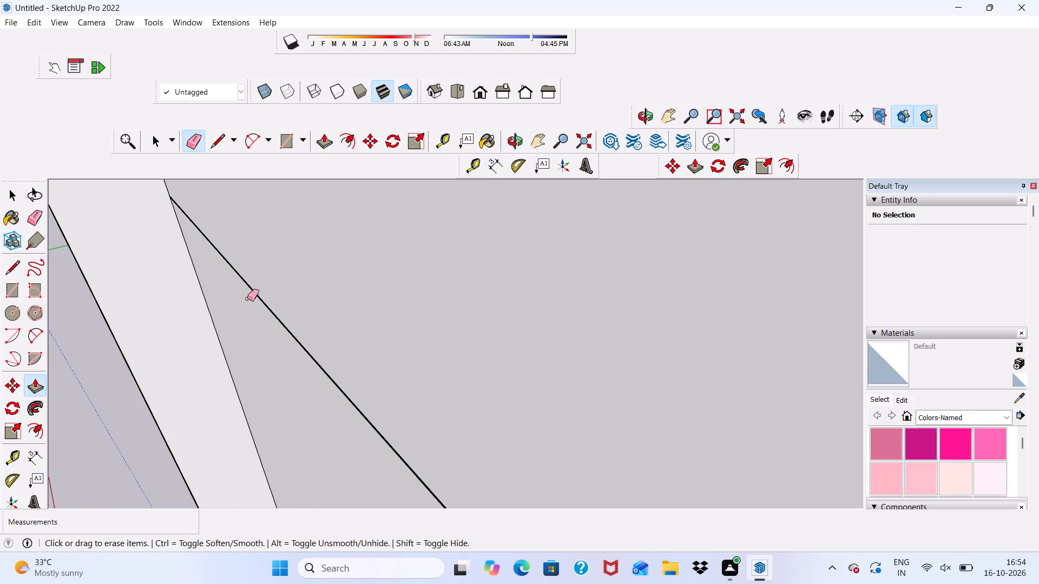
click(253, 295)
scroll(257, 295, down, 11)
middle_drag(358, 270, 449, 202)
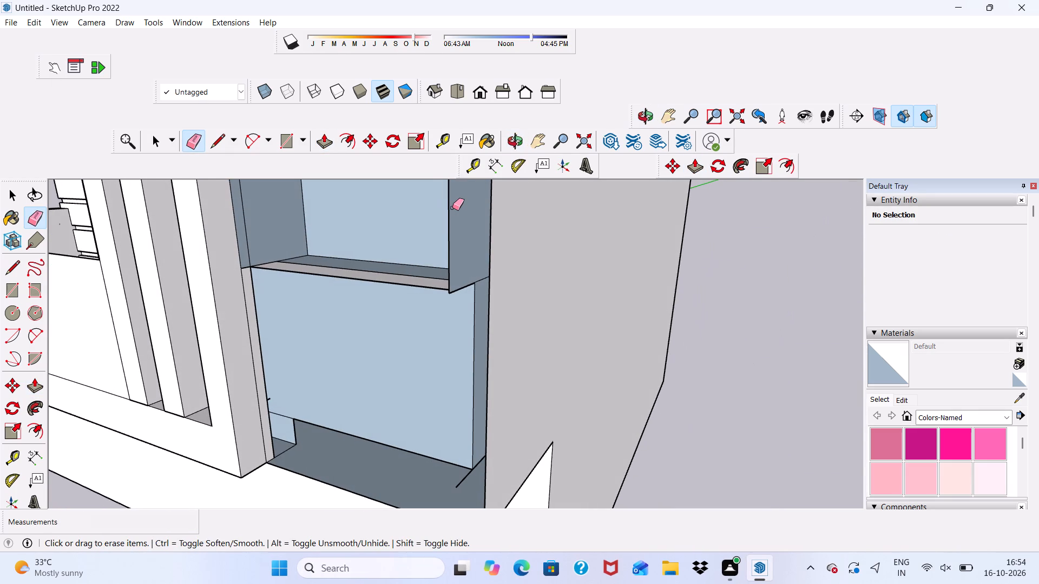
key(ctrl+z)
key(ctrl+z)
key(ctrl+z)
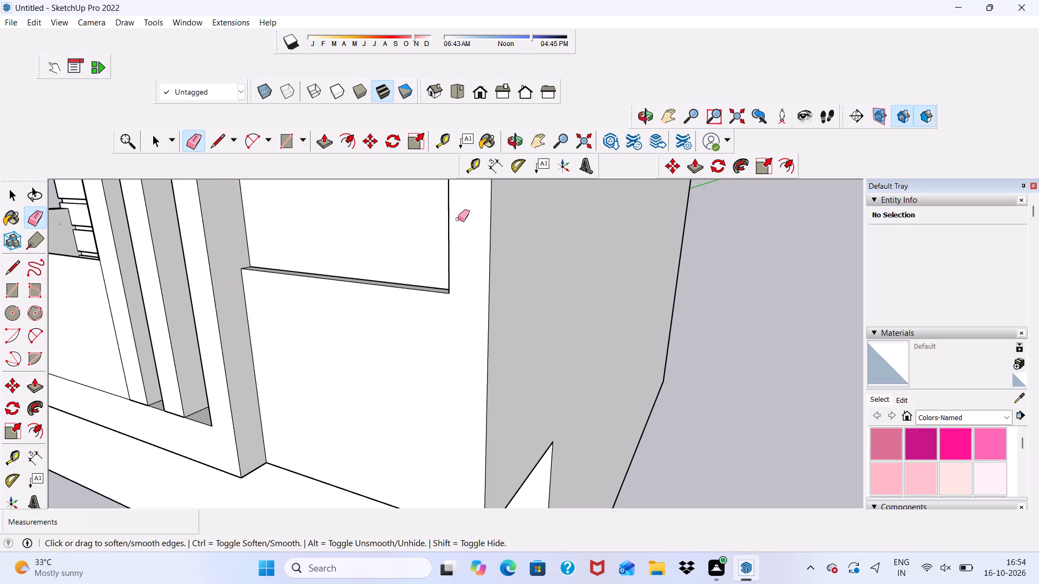
Pull the lower rectangular panel beside the balcony outward by 3", flush with the surrounding side wall.
key(space)
click(347, 224)
click(320, 148)
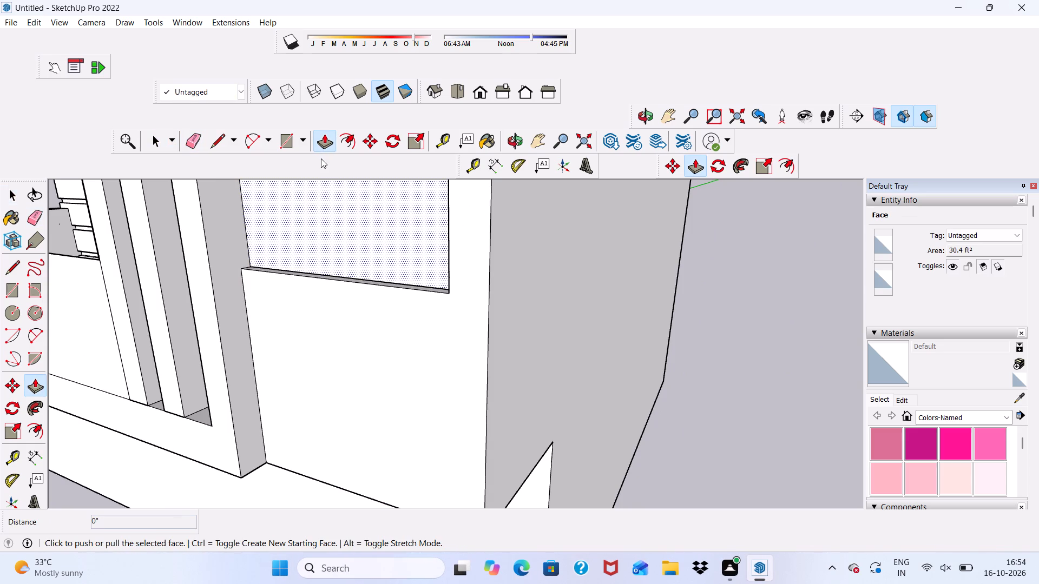
click(323, 189)
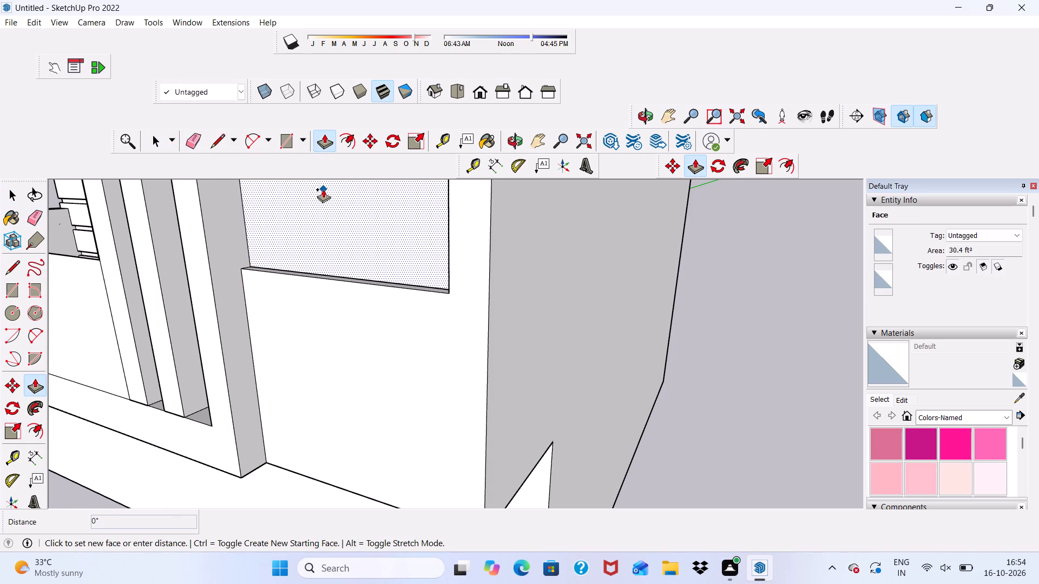
scroll(320, 193, down, 10)
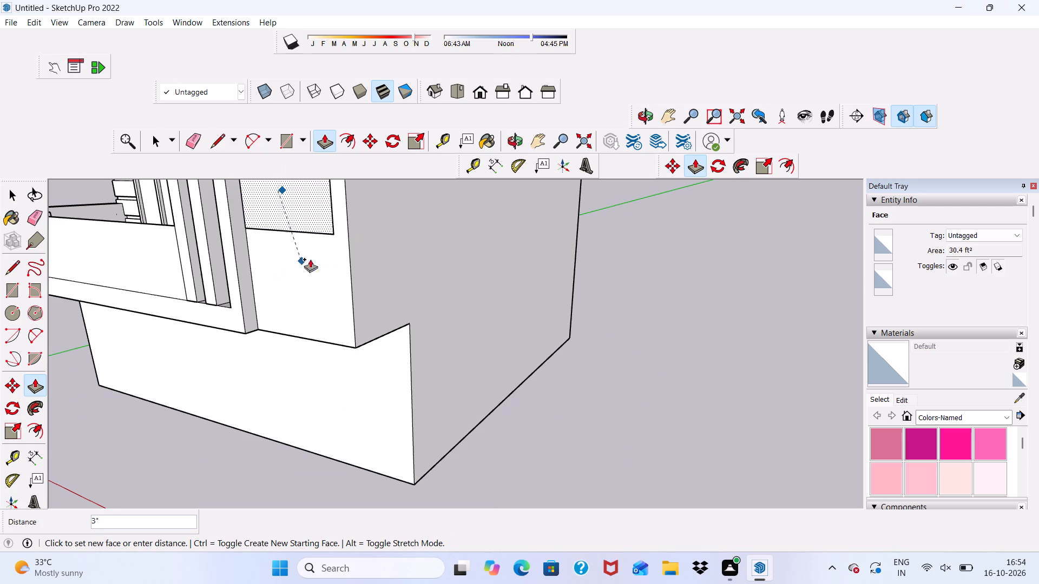
click(339, 251)
Push/Pull the thin strip face along the lower rectangular panel's bottom edge by about 1 11/16".
scroll(296, 230, up, 13)
middle_drag(285, 231, 294, 286)
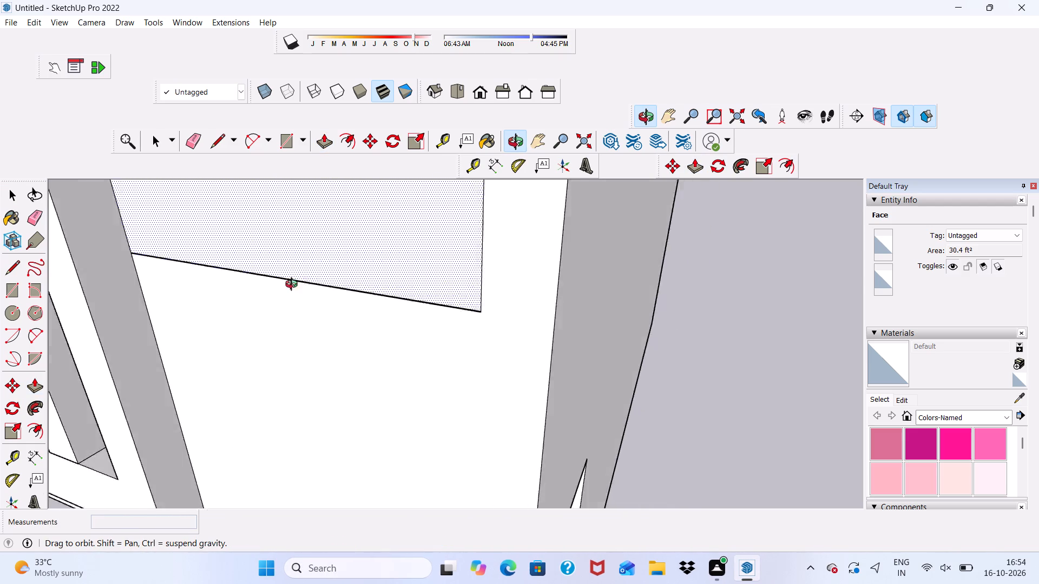
middle_drag(294, 286, 264, 336)
scroll(264, 336, up, 15)
middle_drag(235, 329, 280, 307)
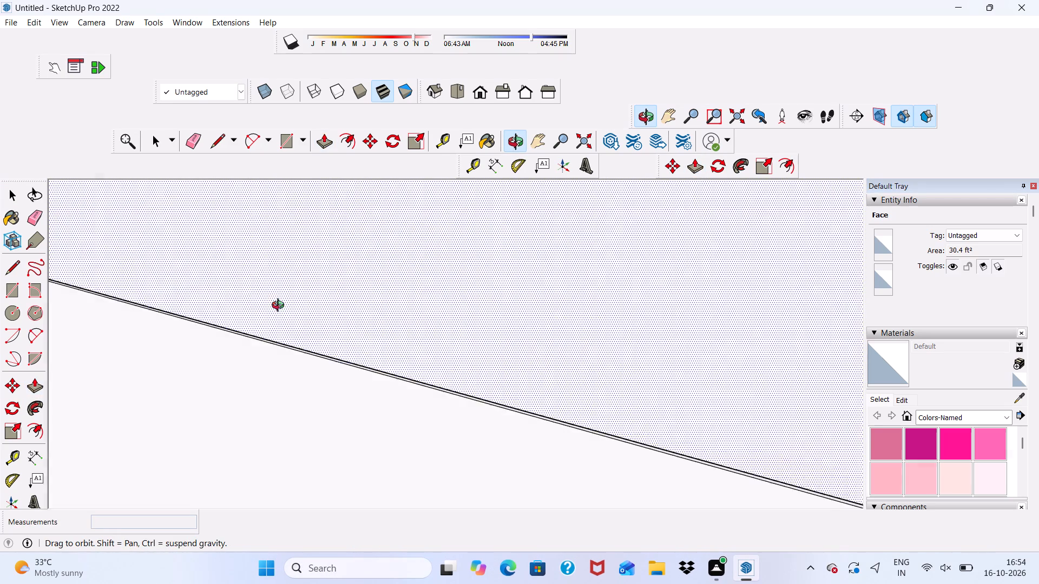
middle_drag(280, 307, 277, 311)
scroll(247, 360, up, 20)
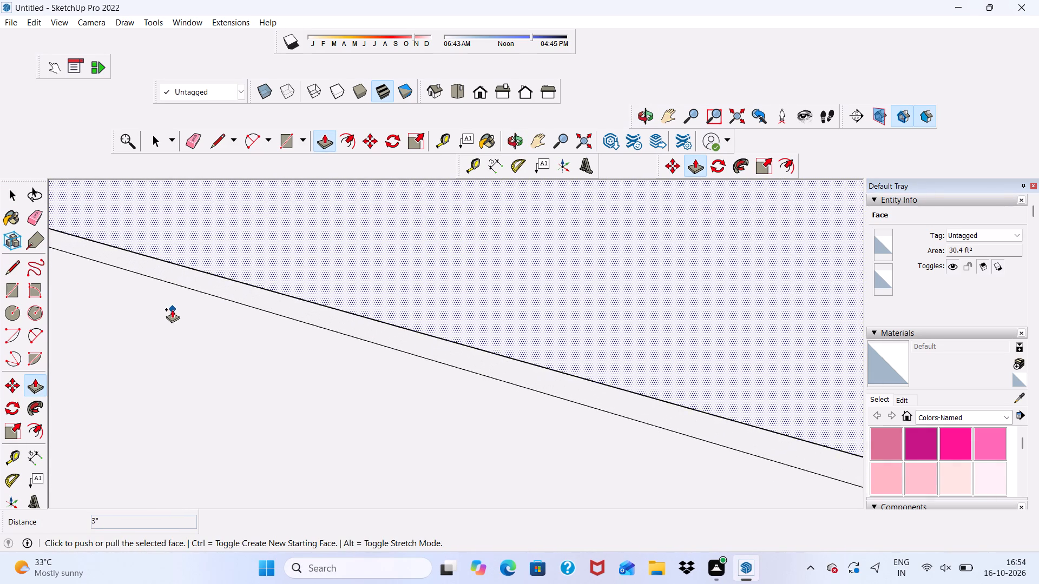
scroll(172, 309, up, 8)
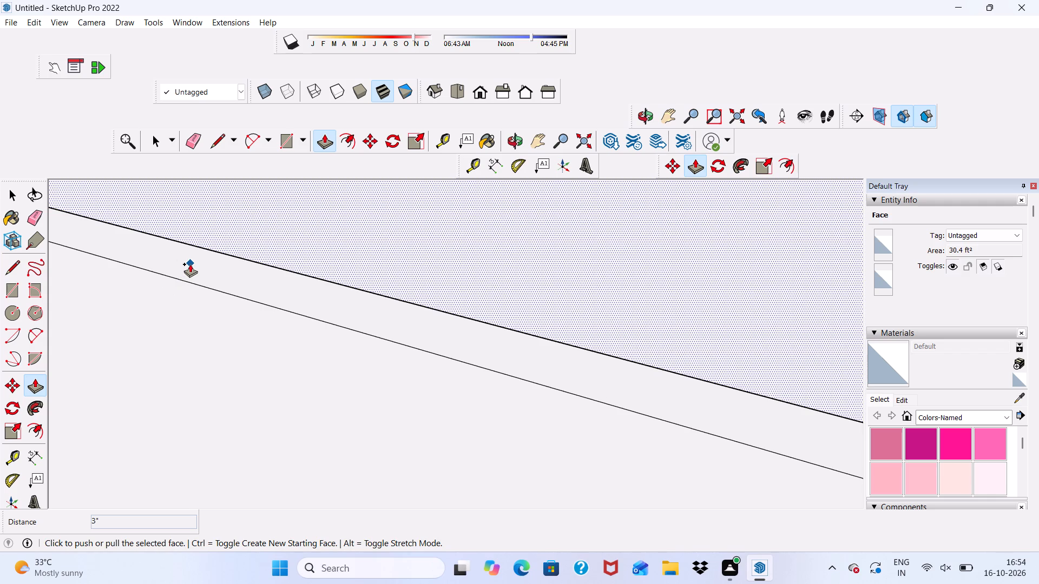
key(space)
click(190, 270)
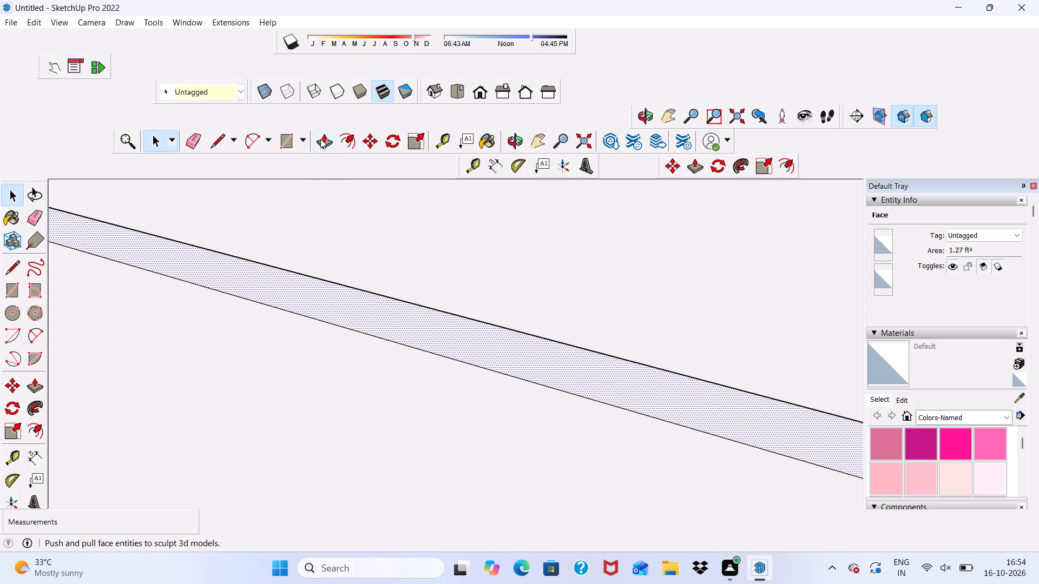
click(320, 139)
click(296, 279)
scroll(286, 275, down, 6)
scroll(280, 187, down, 19)
scroll(253, 129, down, 6)
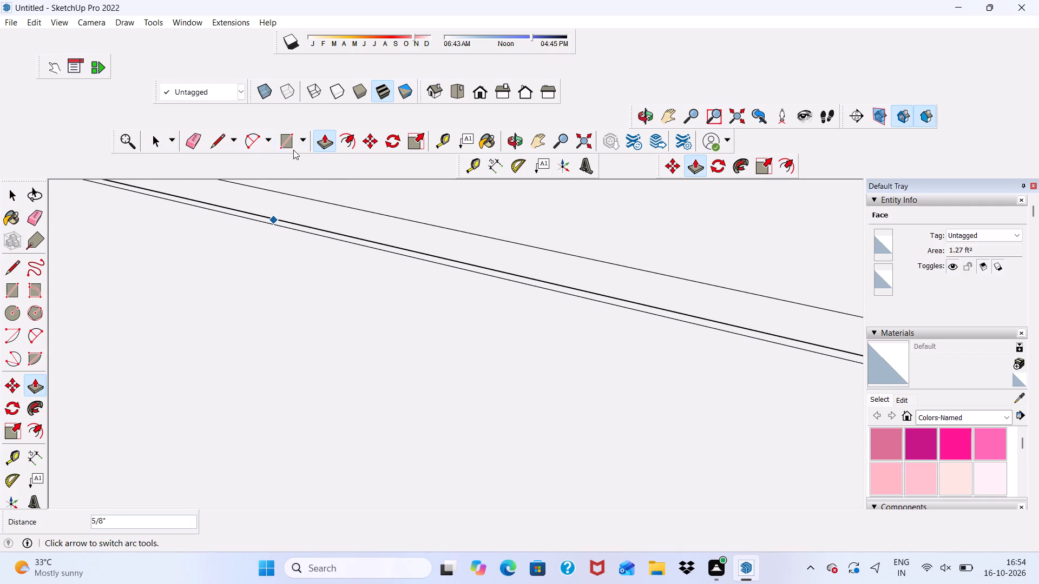
scroll(293, 150, down, 9)
scroll(141, 113, down, 5)
scroll(267, 181, down, 11)
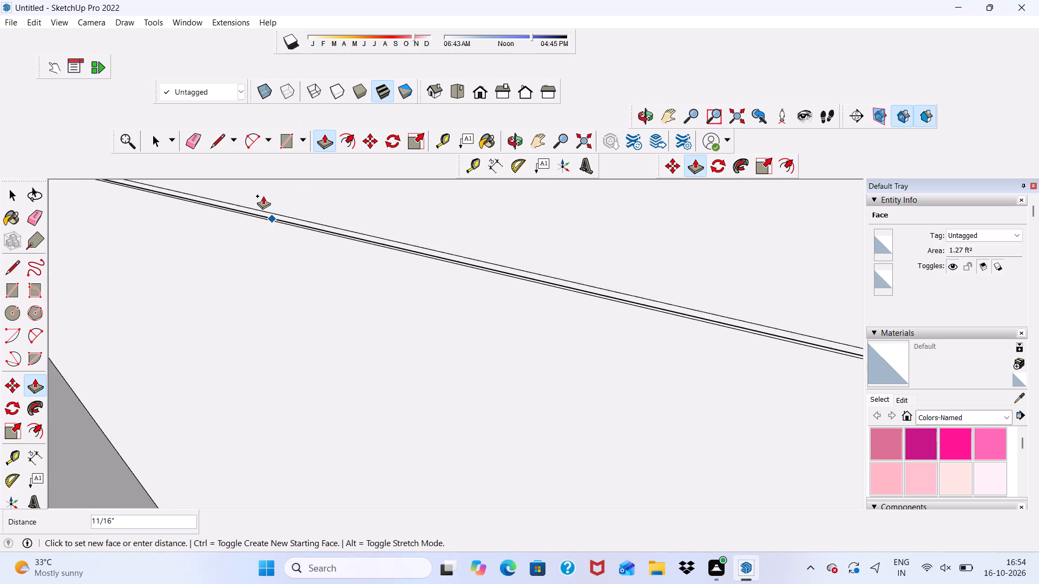
scroll(263, 196, down, 13)
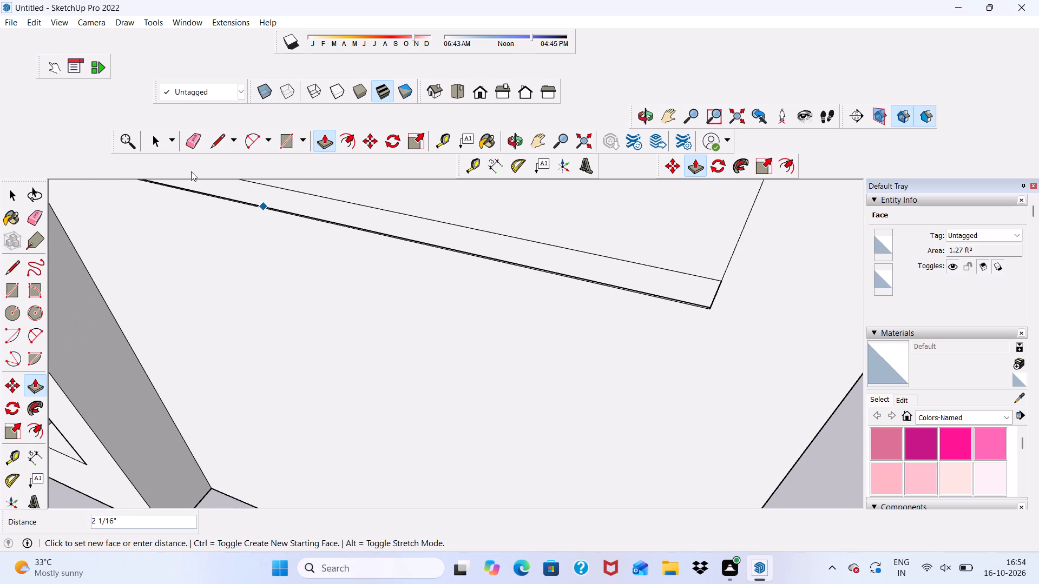
scroll(191, 171, down, 8)
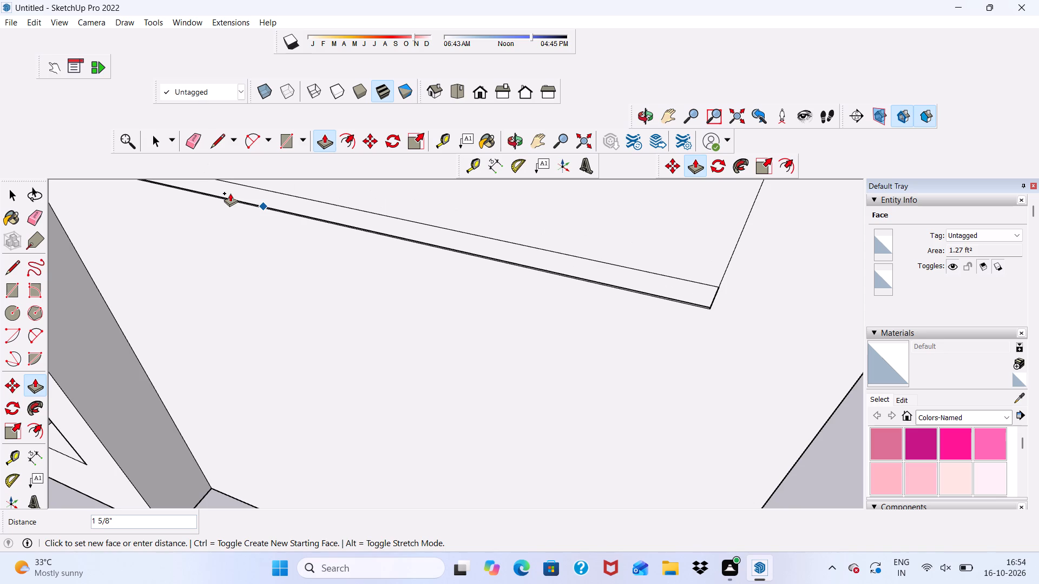
click(230, 192)
Erase the two closely spaced parallel edges along the bottom of the side wall's lower rectangular panel.
scroll(211, 213, down, 4)
middle_drag(207, 235, 110, 275)
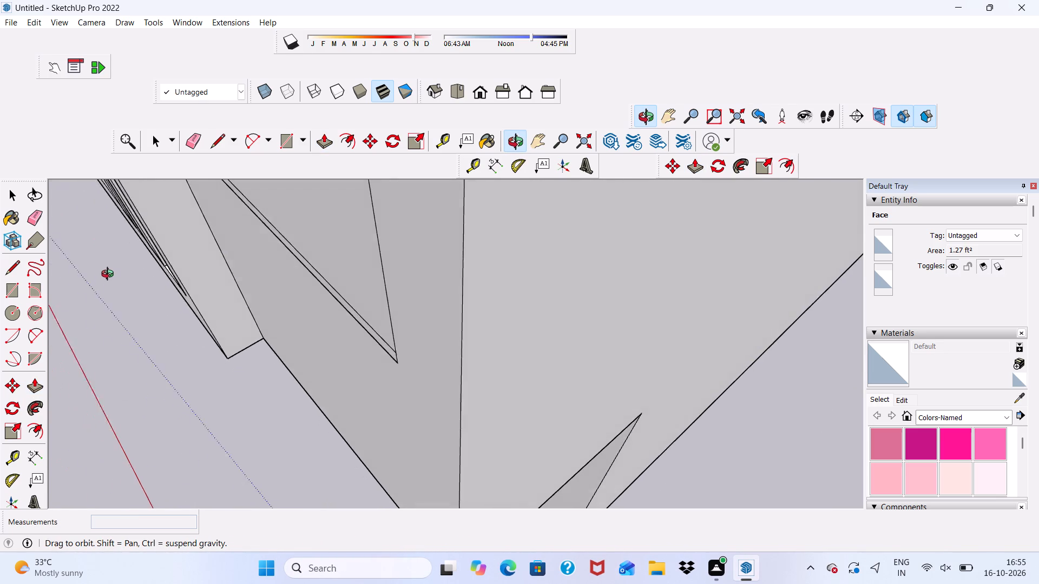
middle_drag(110, 275, 107, 277)
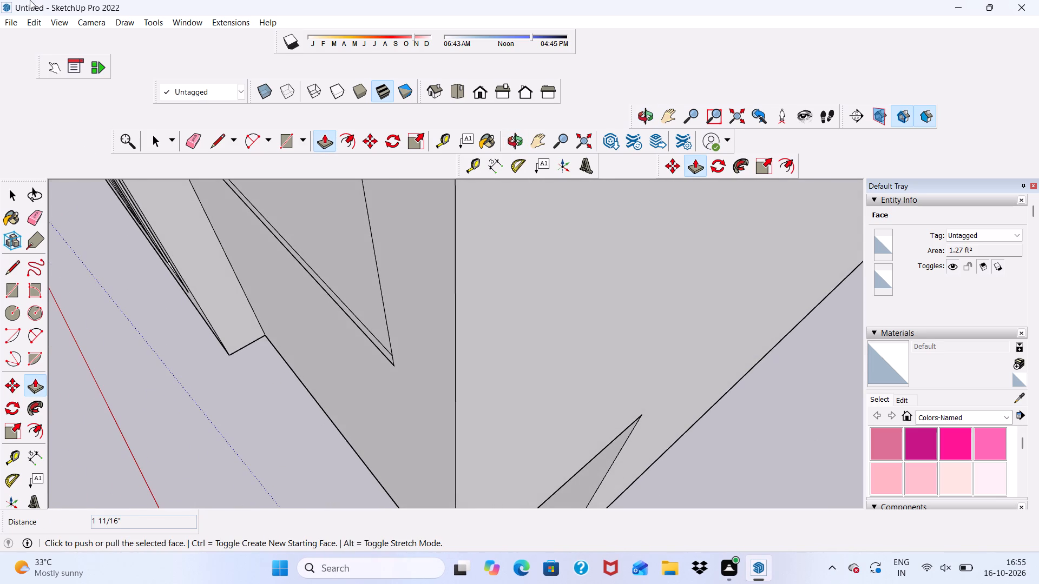
scroll(417, 307, down, 5)
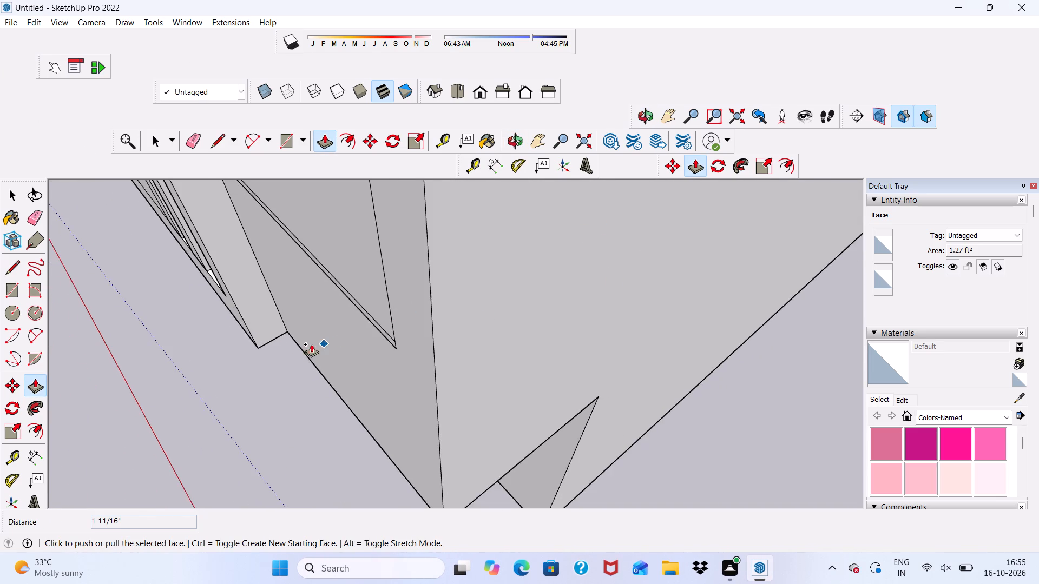
middle_drag(282, 343, 382, 346)
scroll(382, 346, up, 5)
scroll(288, 314, up, 12)
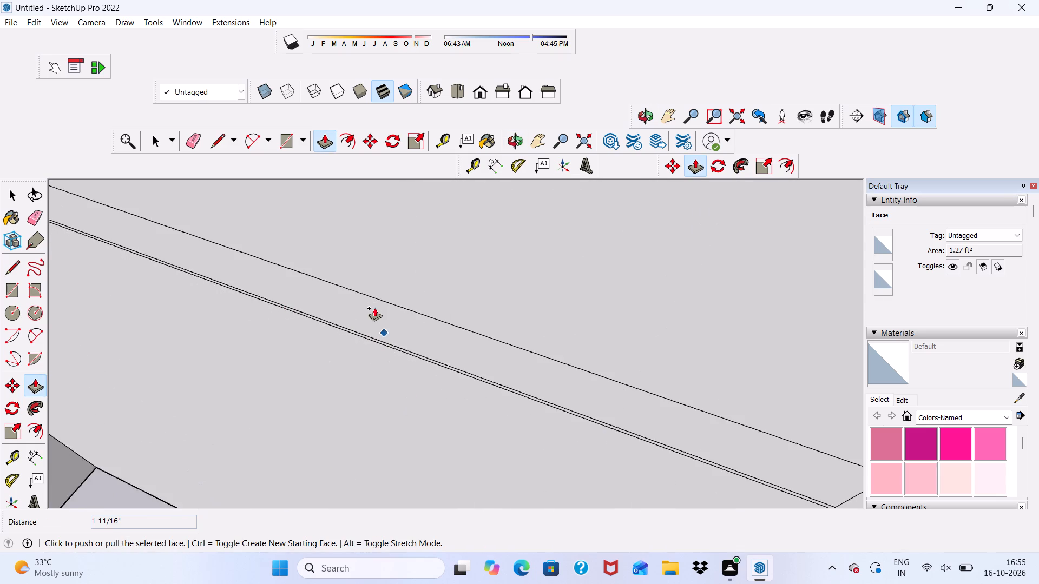
scroll(374, 308, up, 7)
scroll(311, 407, up, 6)
scroll(314, 317, up, 5)
scroll(347, 221, up, 6)
middle_drag(348, 224, 339, 296)
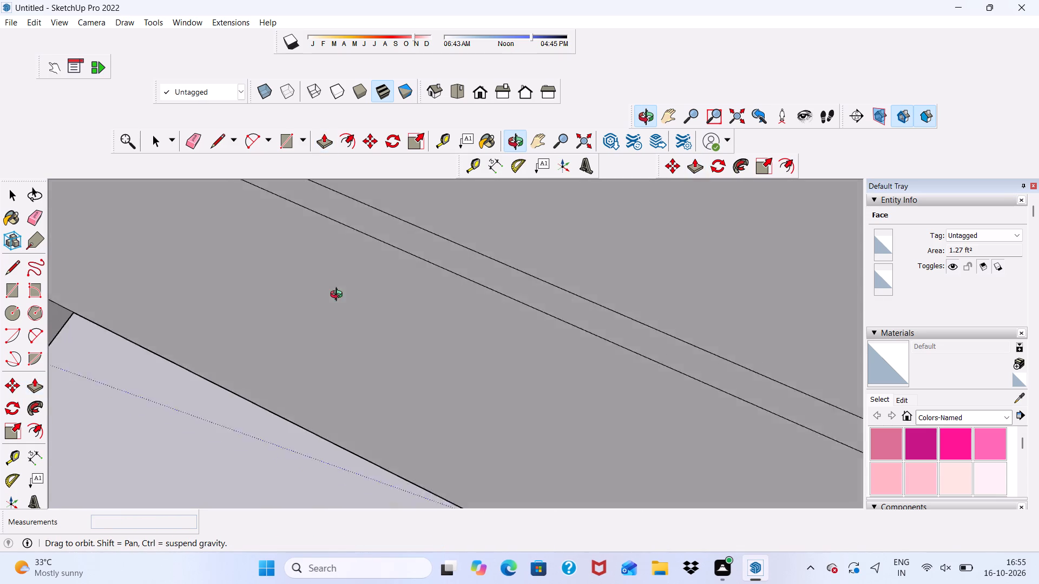
middle_drag(339, 296, 487, 197)
scroll(487, 197, up, 1)
scroll(478, 230, down, 13)
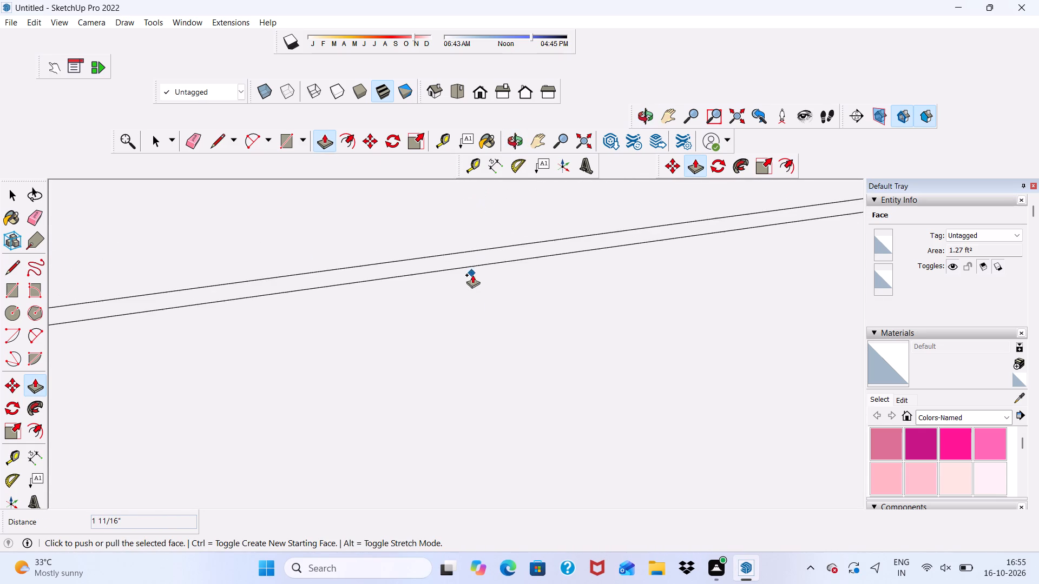
scroll(475, 275, up, 1)
scroll(482, 222, down, 6)
scroll(492, 283, up, 1)
scroll(455, 224, down, 4)
scroll(407, 289, up, 3)
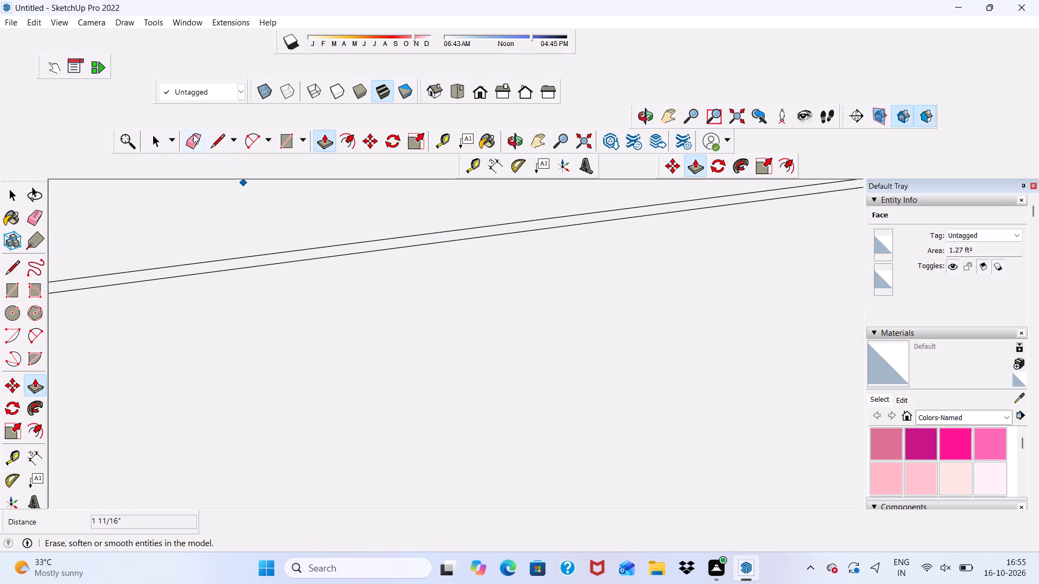
click(193, 134)
drag(255, 262, 255, 269)
click(257, 257)
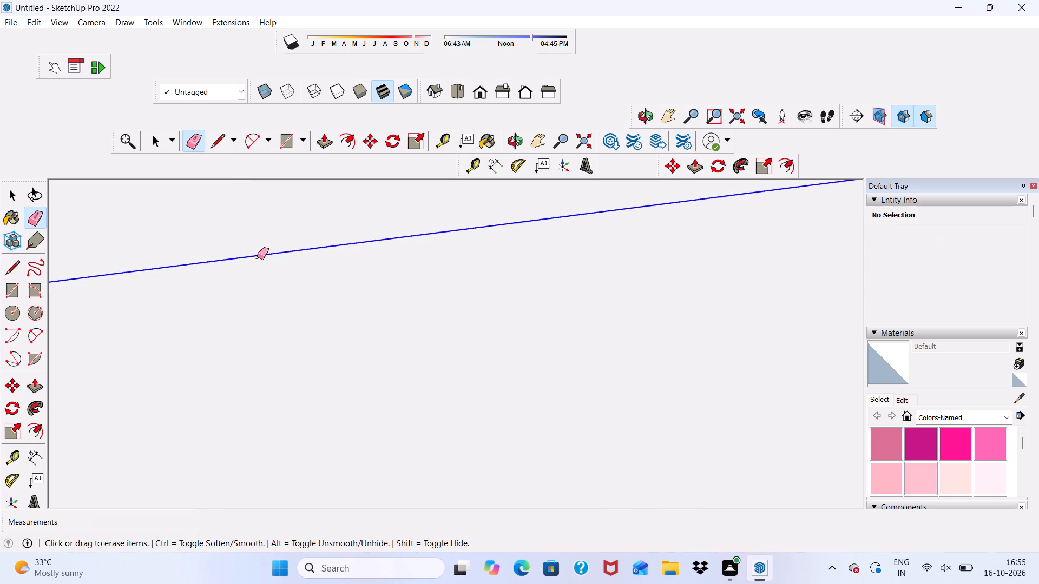
scroll(253, 262, down, 17)
scroll(325, 276, up, 1)
drag(324, 270, 329, 298)
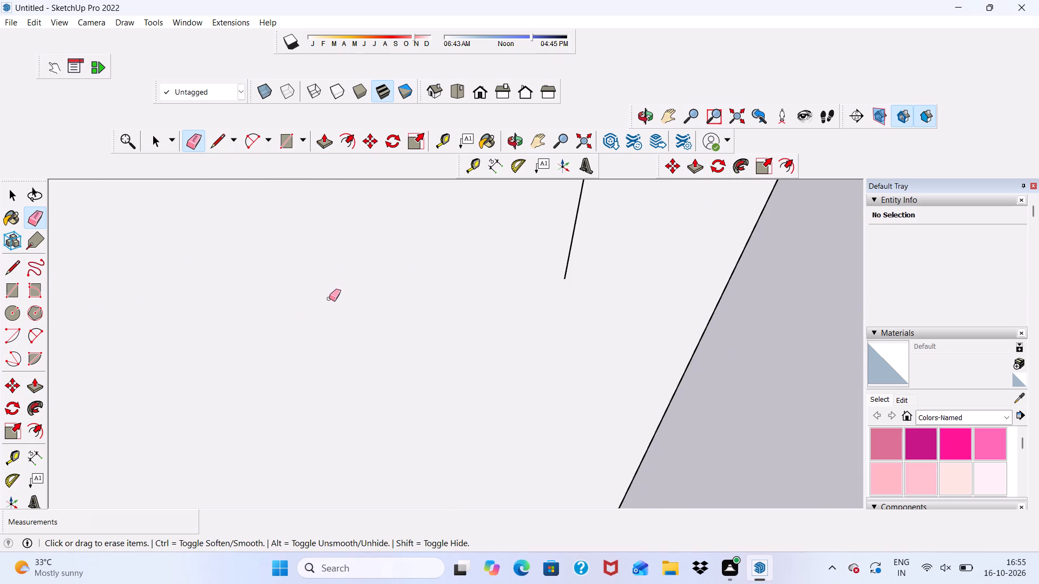
Erase the lower panel's remaining side edge and its remaining horizontal edge from the side wall face.
drag(583, 226, 568, 249)
scroll(568, 238, down, 8)
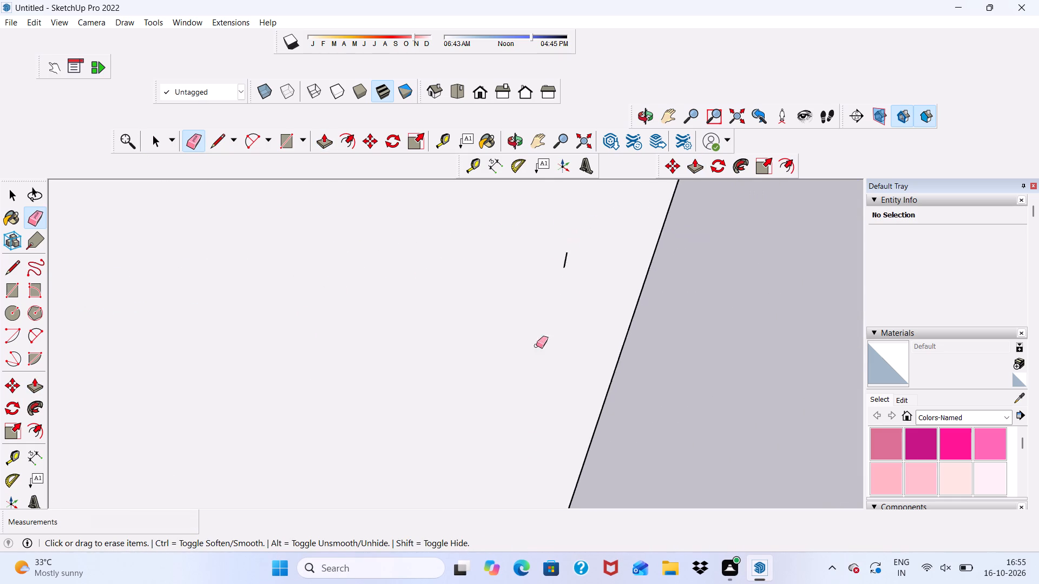
scroll(536, 346, down, 16)
middle_drag(512, 429, 255, 375)
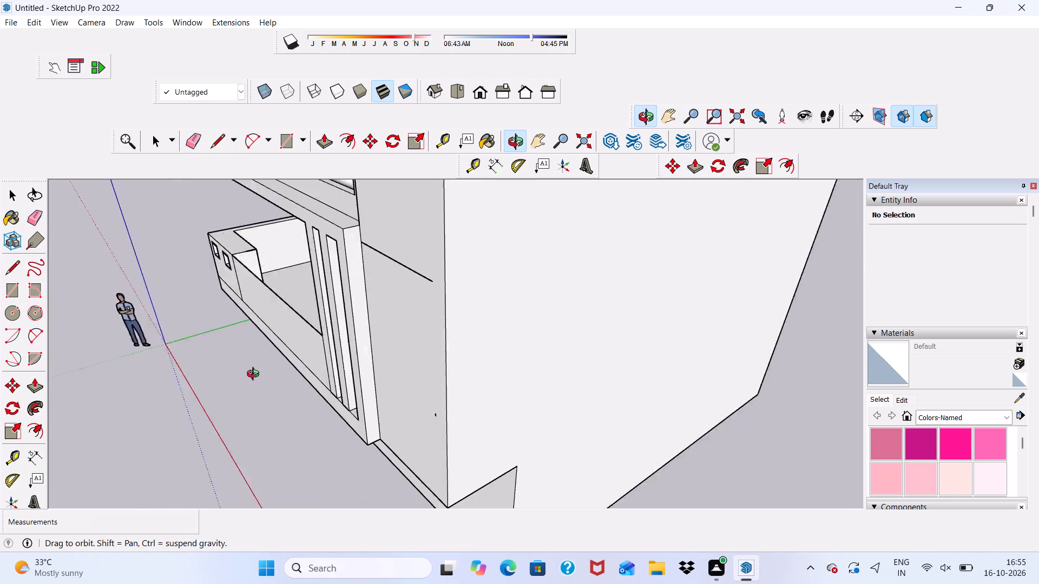
middle_drag(255, 375, 256, 374)
middle_drag(603, 259, 892, 73)
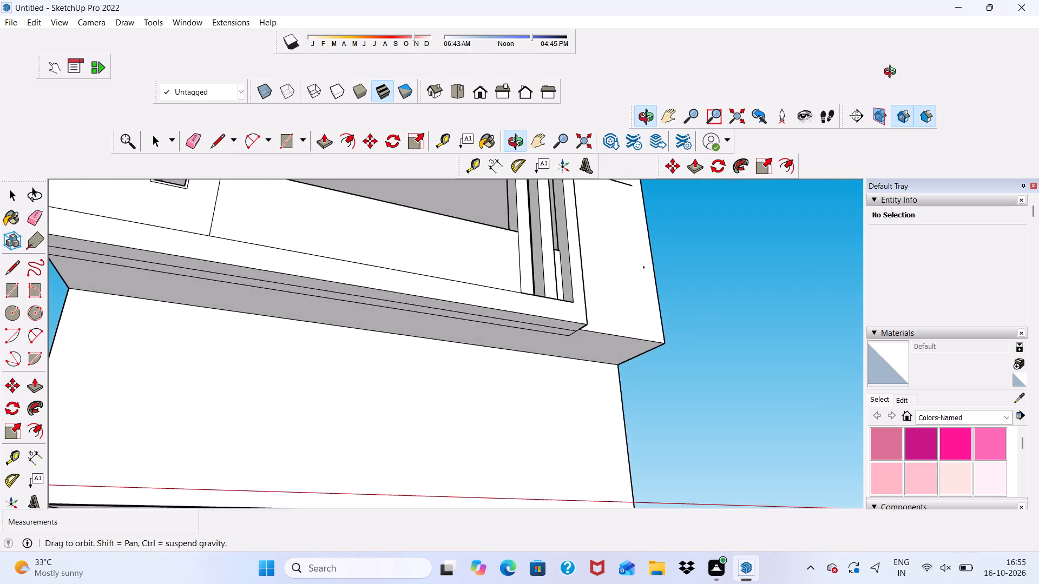
middle_drag(892, 73, 727, 340)
scroll(636, 379, up, 5)
drag(553, 370, 498, 406)
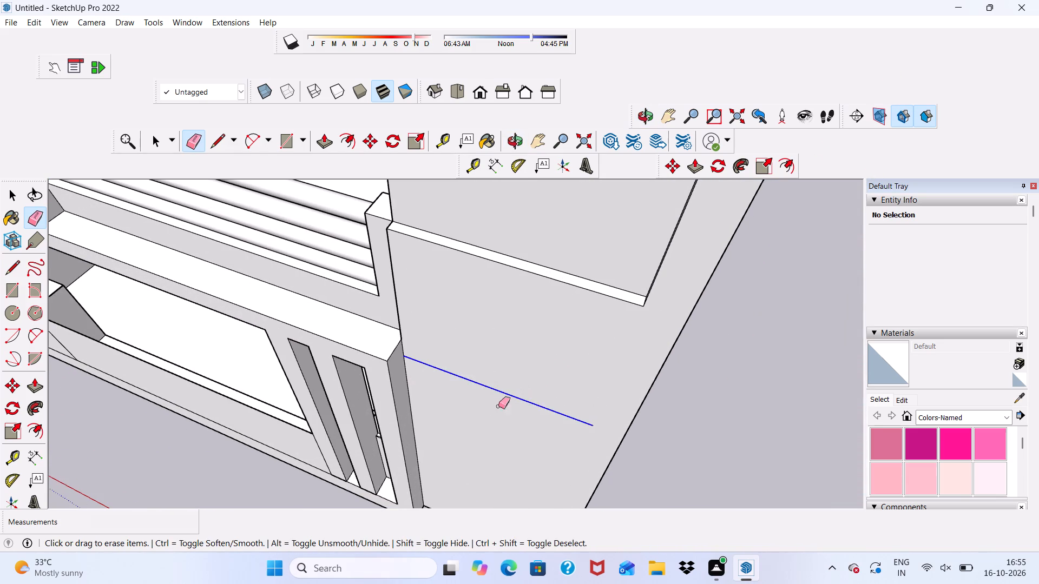
drag(498, 406, 483, 411)
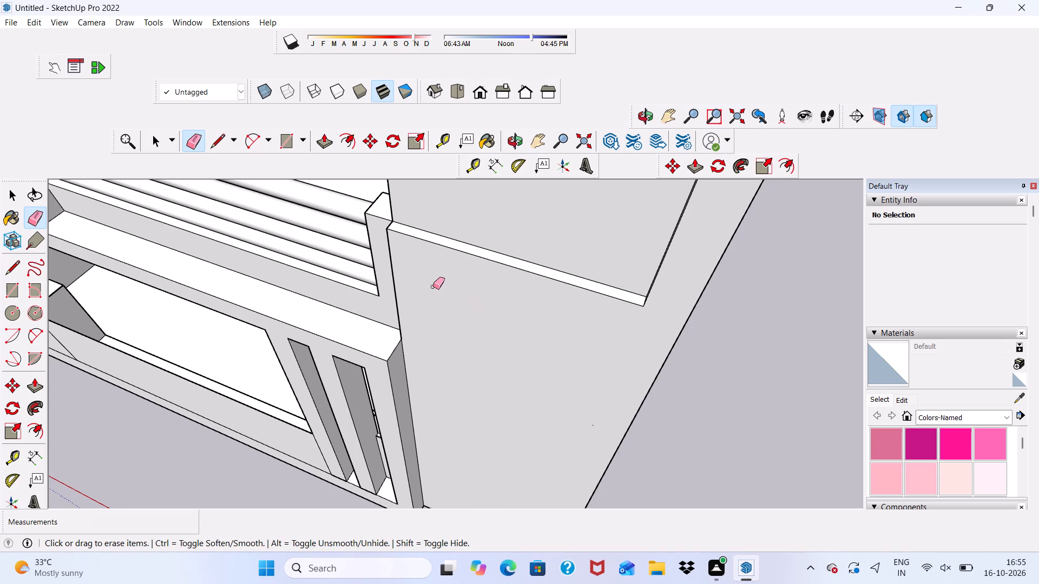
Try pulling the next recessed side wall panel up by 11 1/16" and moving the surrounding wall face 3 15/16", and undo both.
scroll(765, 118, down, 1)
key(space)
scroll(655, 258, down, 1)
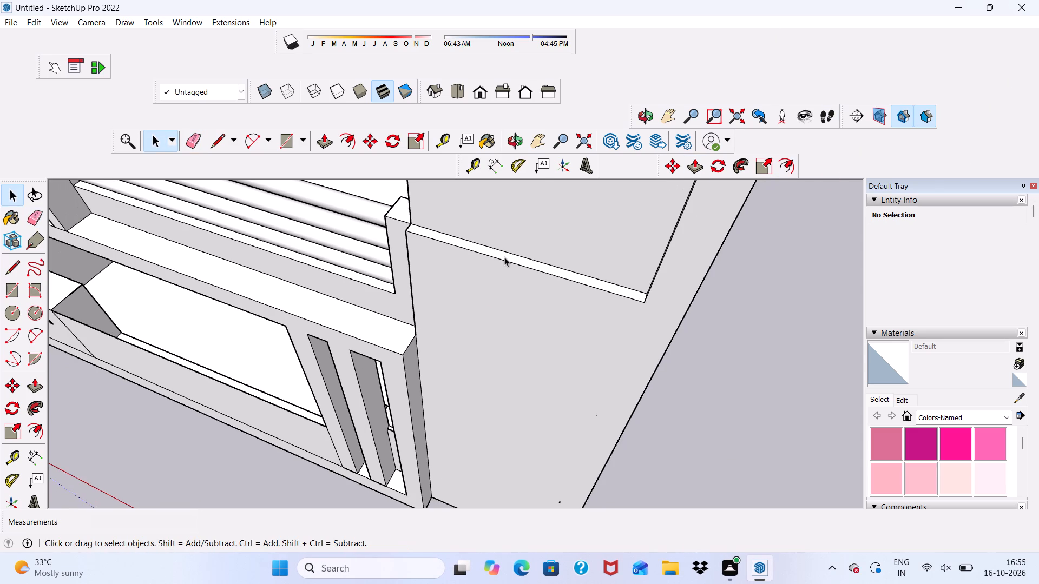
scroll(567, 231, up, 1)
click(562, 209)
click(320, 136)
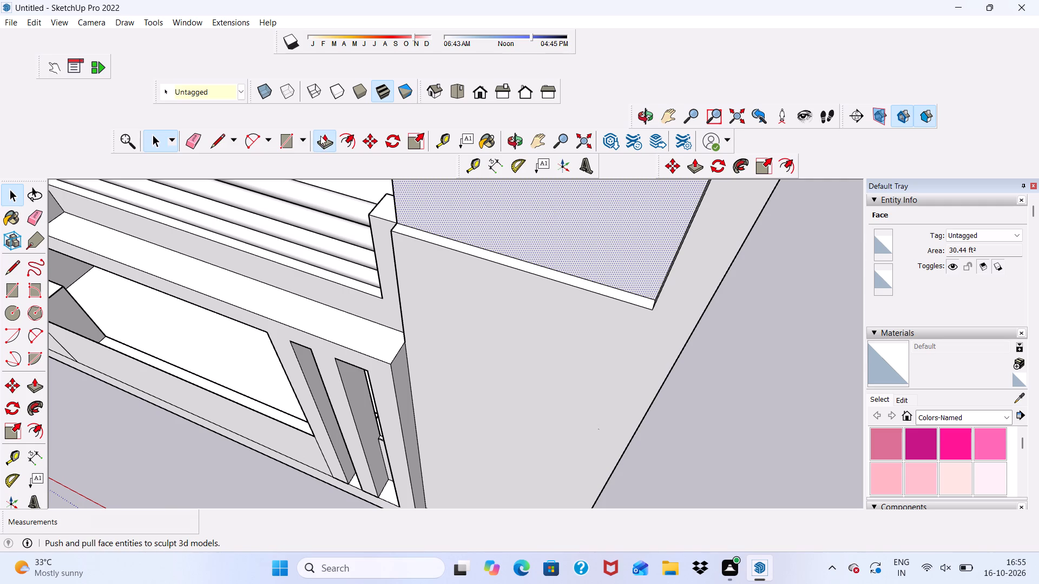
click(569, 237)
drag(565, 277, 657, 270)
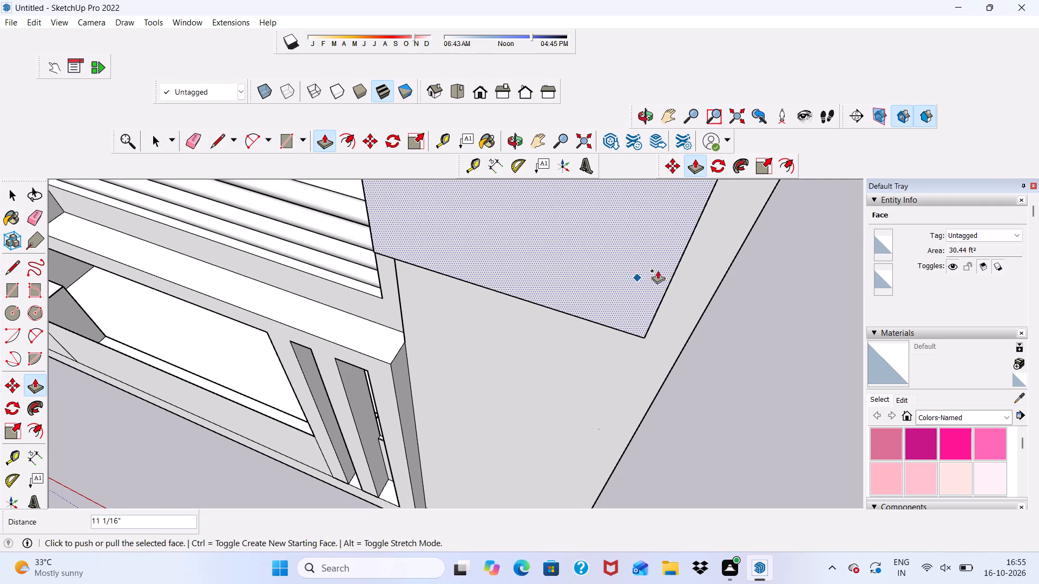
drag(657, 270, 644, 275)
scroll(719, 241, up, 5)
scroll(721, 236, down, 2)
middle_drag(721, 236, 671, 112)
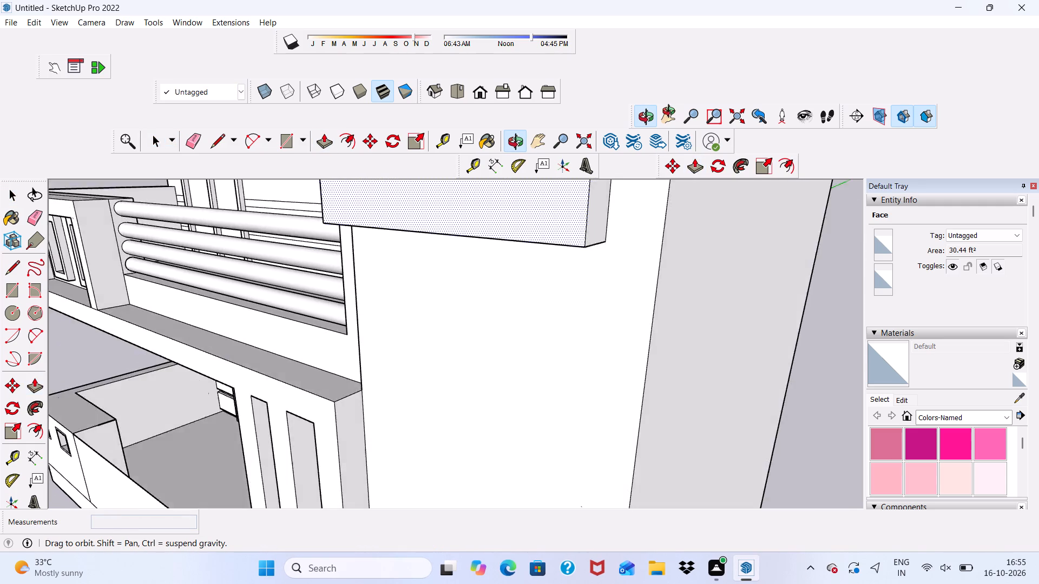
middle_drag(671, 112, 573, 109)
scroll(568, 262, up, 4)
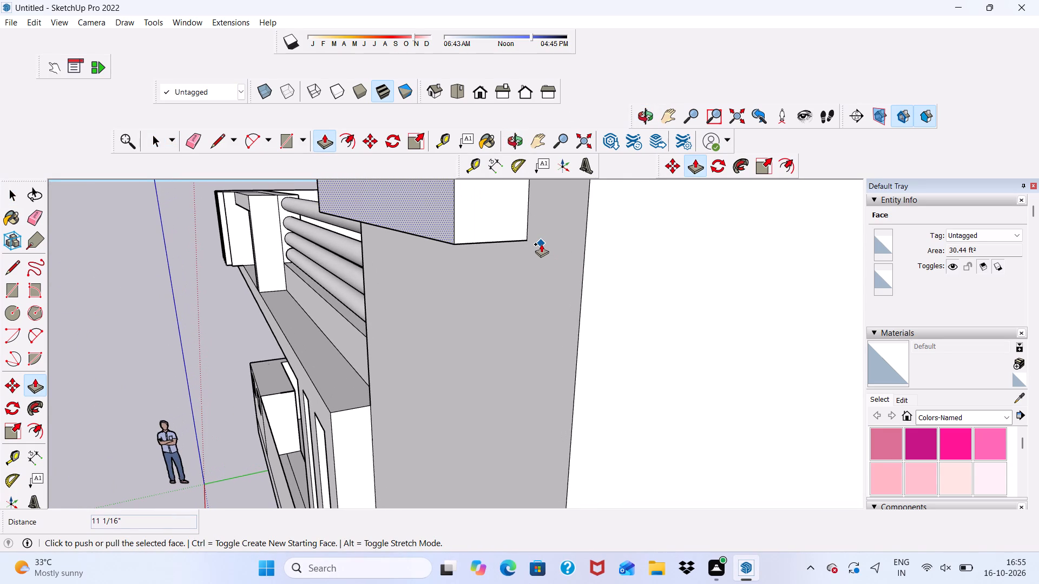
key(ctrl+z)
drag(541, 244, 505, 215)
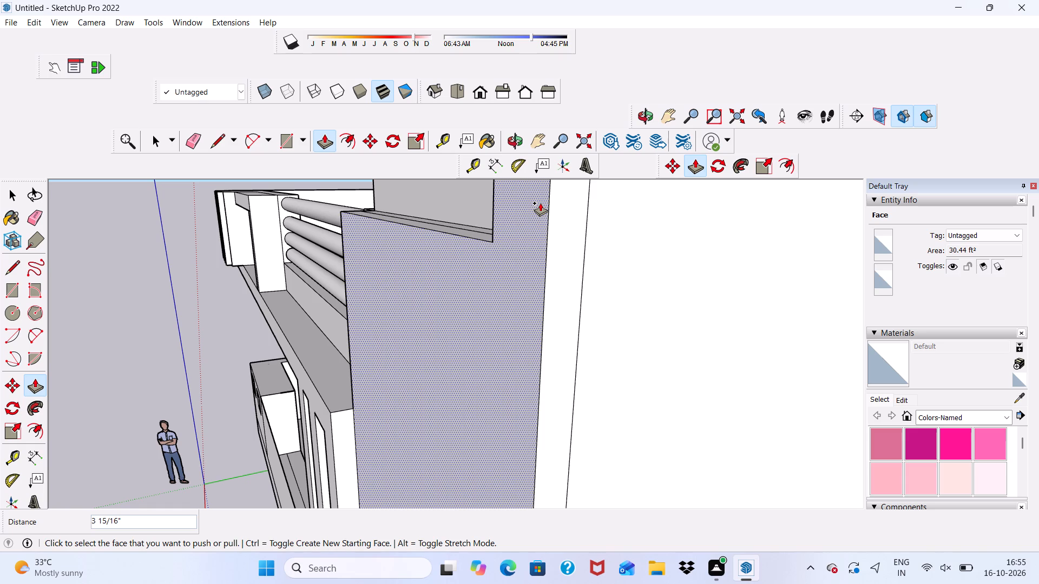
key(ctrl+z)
Pull the recessed rectangular panel beside the railed balcony outward by 3", flush with the surrounding side wall face.
click(483, 190)
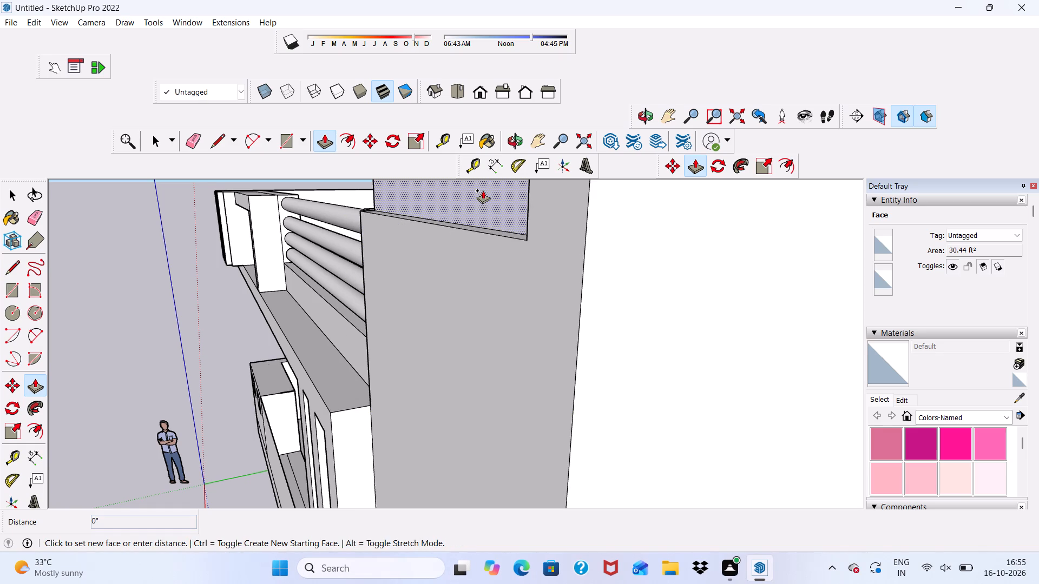
click(531, 248)
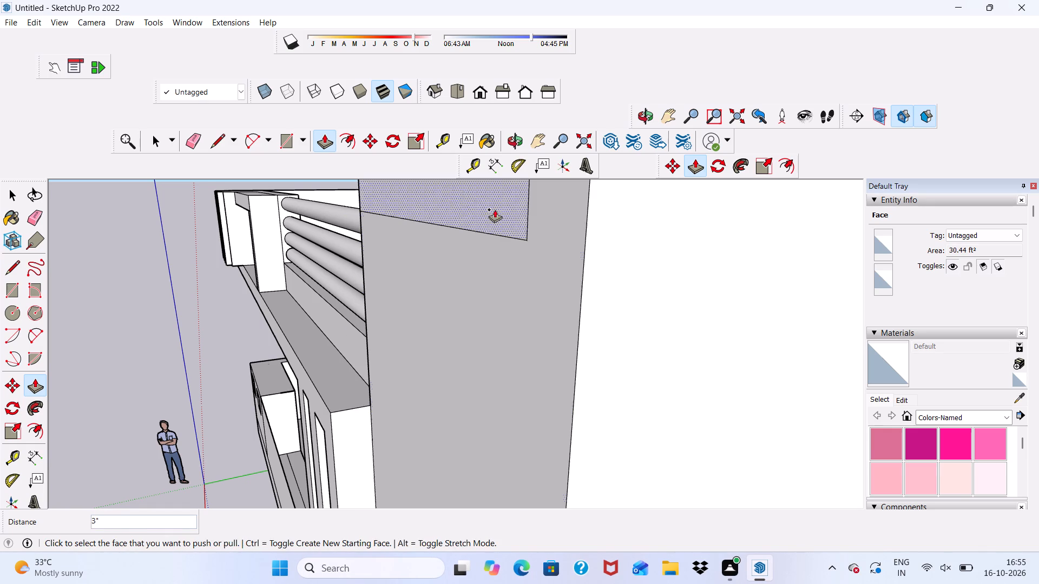
Erase the bottom and side edges of the flush panel beside the railed balcony.
click(194, 140)
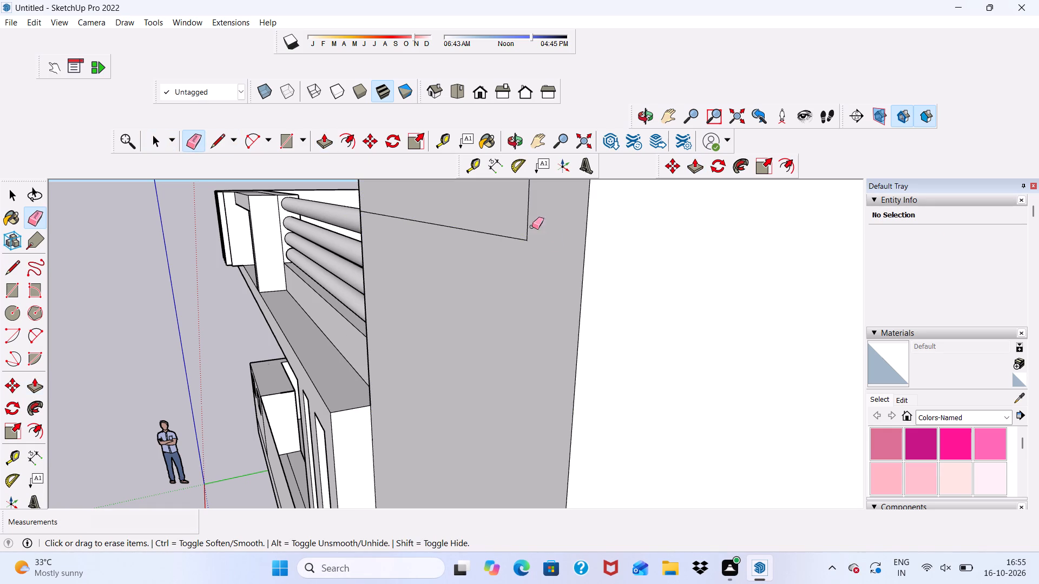
drag(503, 216, 498, 241)
click(529, 221)
Erase the short leftover edge stub on the side wall beside the lower balcony.
scroll(526, 260, down, 2)
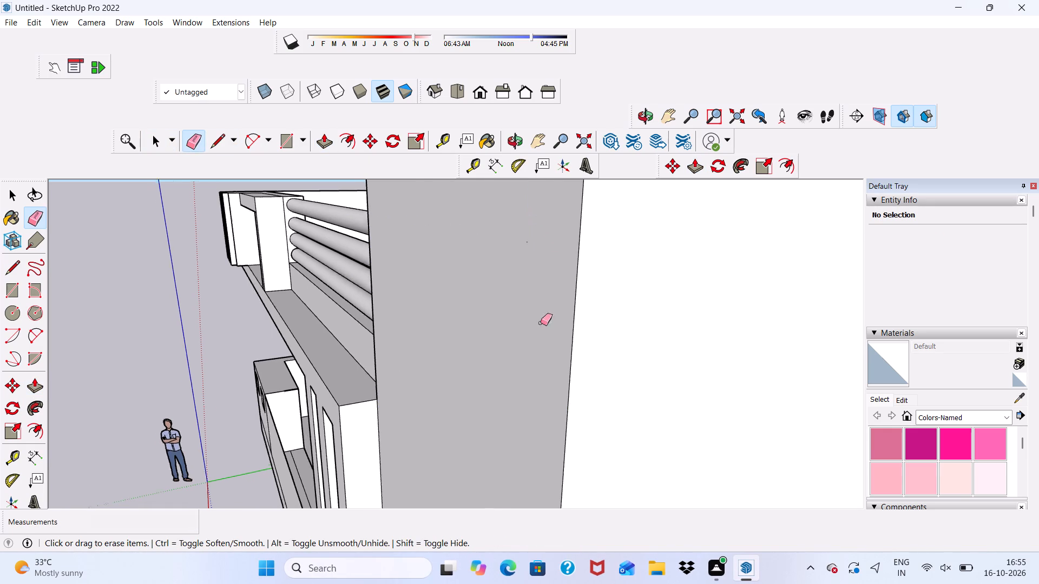
scroll(541, 323, down, 3)
scroll(562, 319, down, 18)
scroll(560, 492, up, 1)
middle_drag(527, 388, 678, 323)
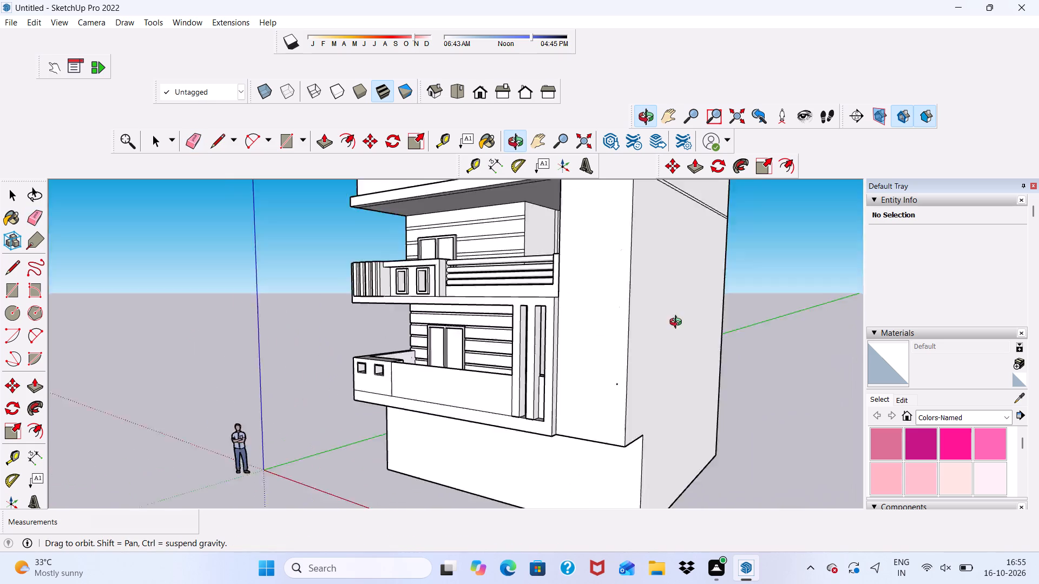
middle_drag(678, 323, 654, 346)
scroll(633, 402, up, 8)
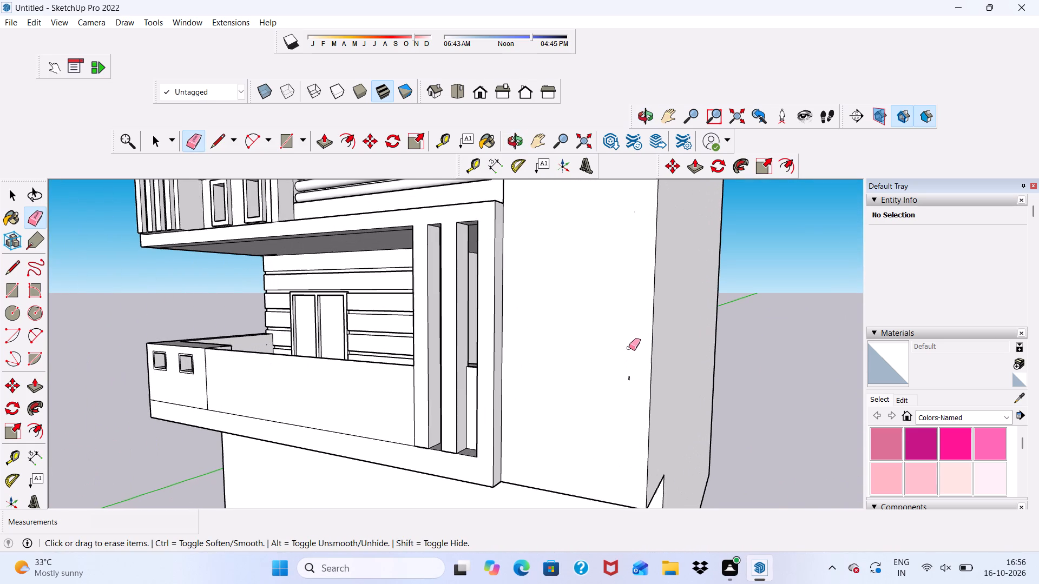
drag(629, 373, 632, 382)
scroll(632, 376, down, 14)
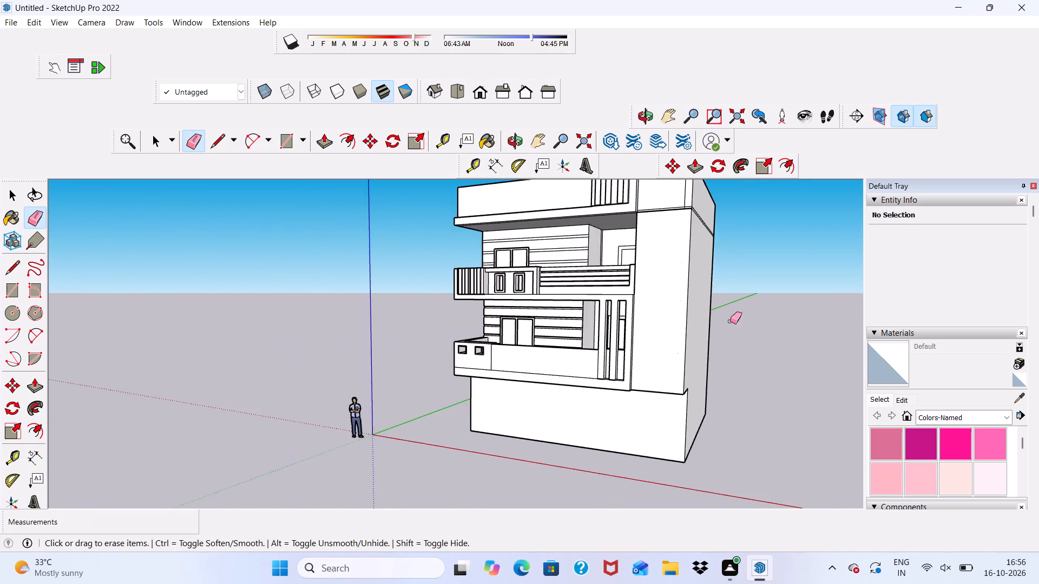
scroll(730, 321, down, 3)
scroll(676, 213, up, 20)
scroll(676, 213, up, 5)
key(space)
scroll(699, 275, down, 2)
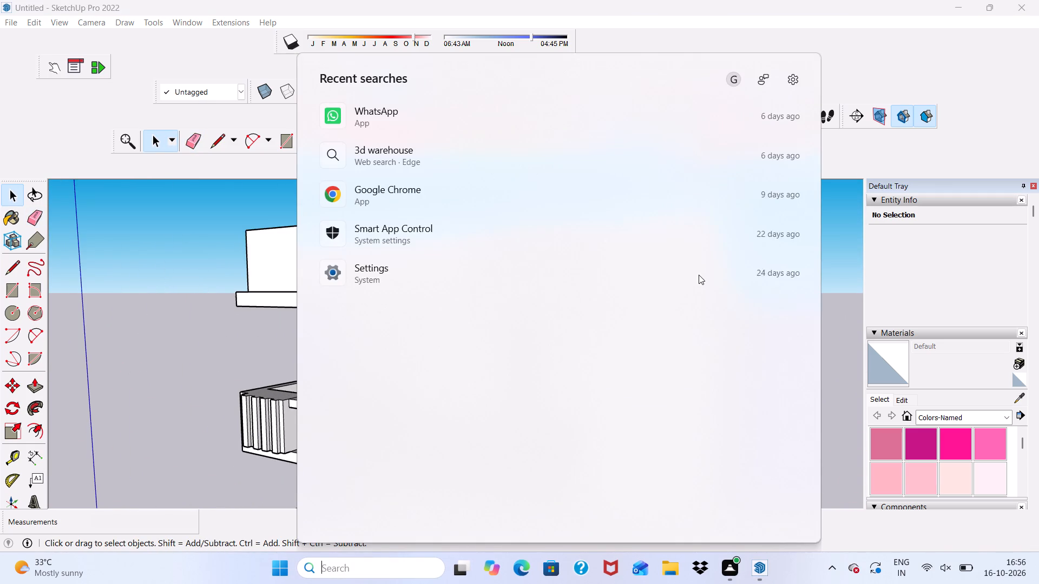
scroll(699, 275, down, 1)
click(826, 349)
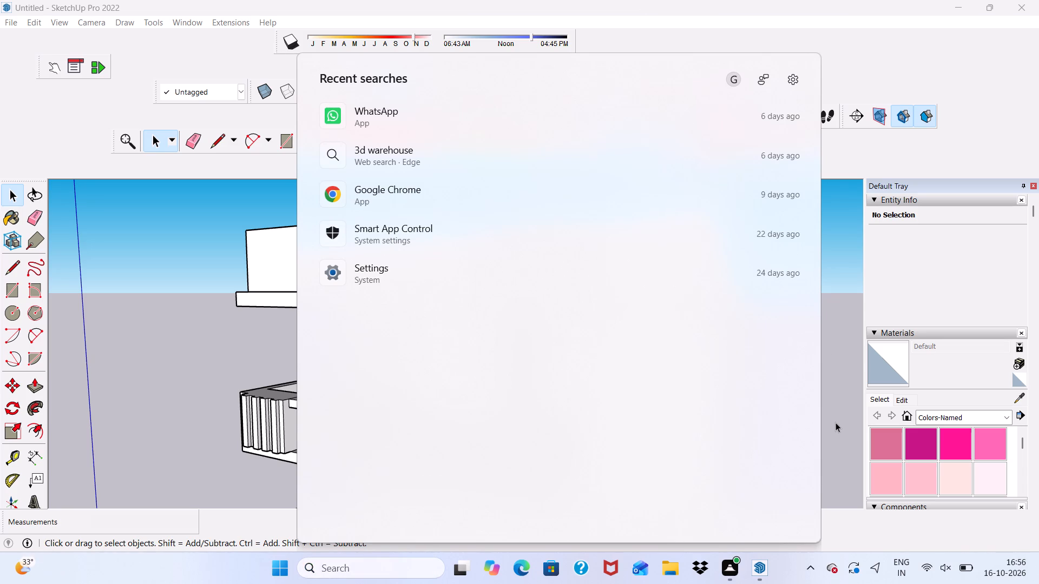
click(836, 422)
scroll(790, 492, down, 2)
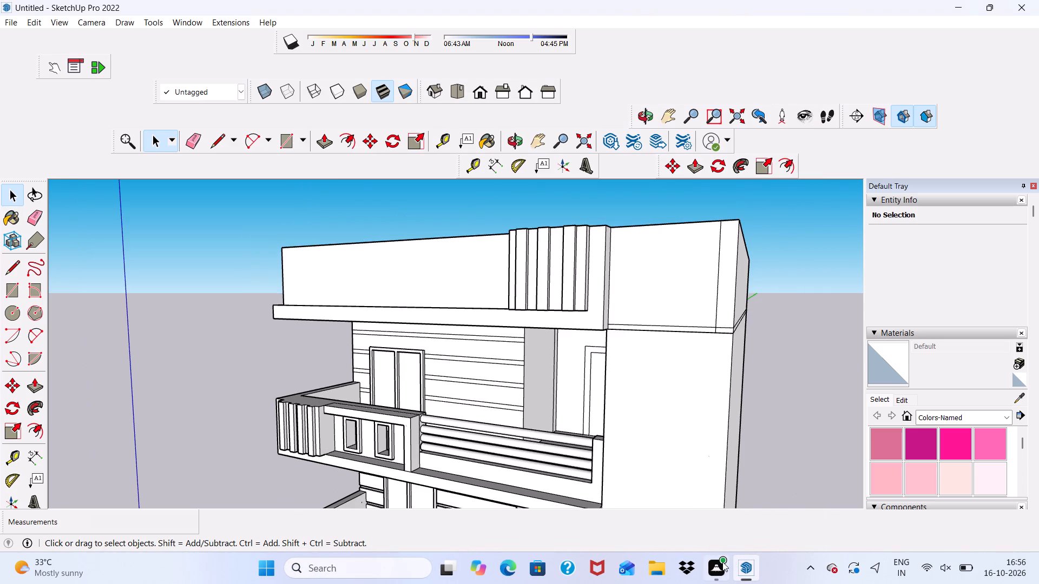
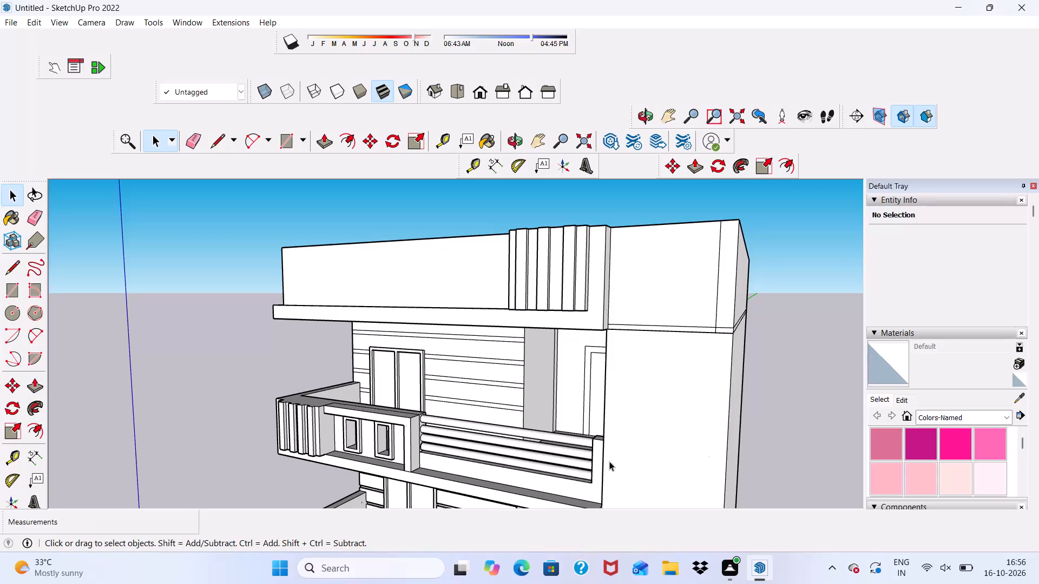
Erase the vertical line and the horizontal line on the plain top-storey front face beside the vertical fins.
scroll(610, 314, up, 1)
scroll(608, 221, down, 2)
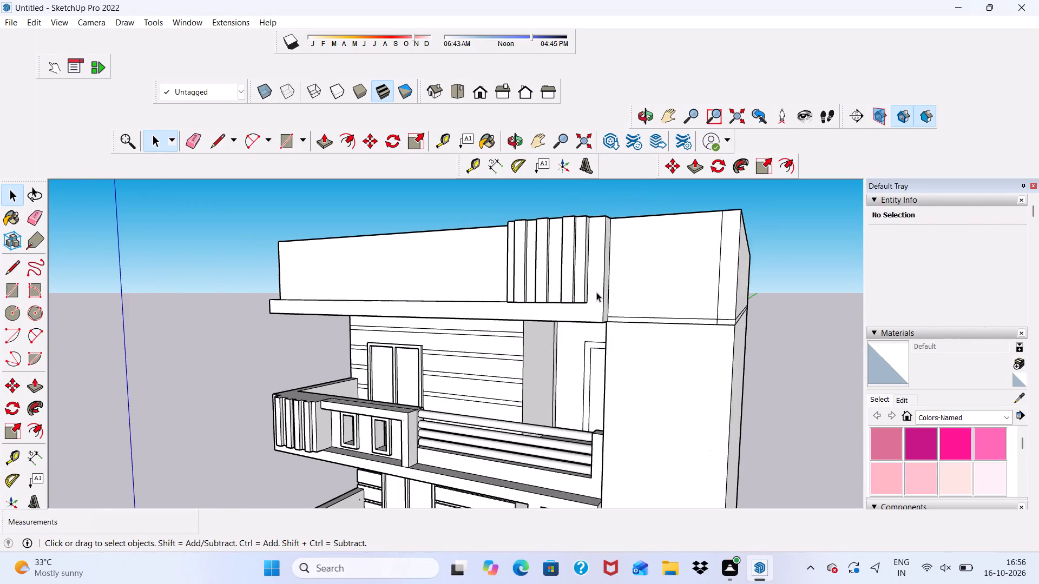
scroll(596, 292, down, 2)
scroll(234, 144, up, 1)
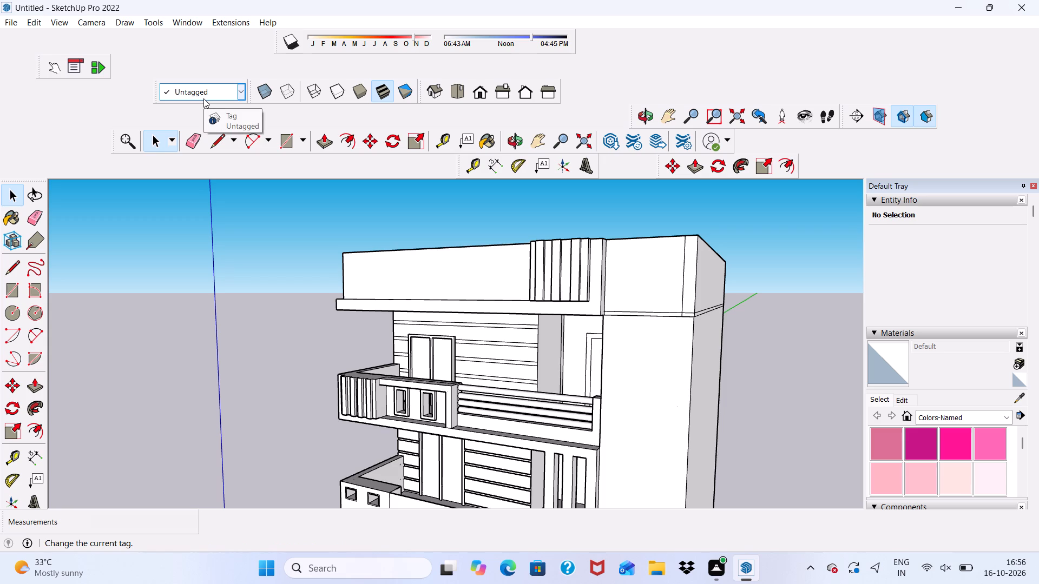
click(187, 145)
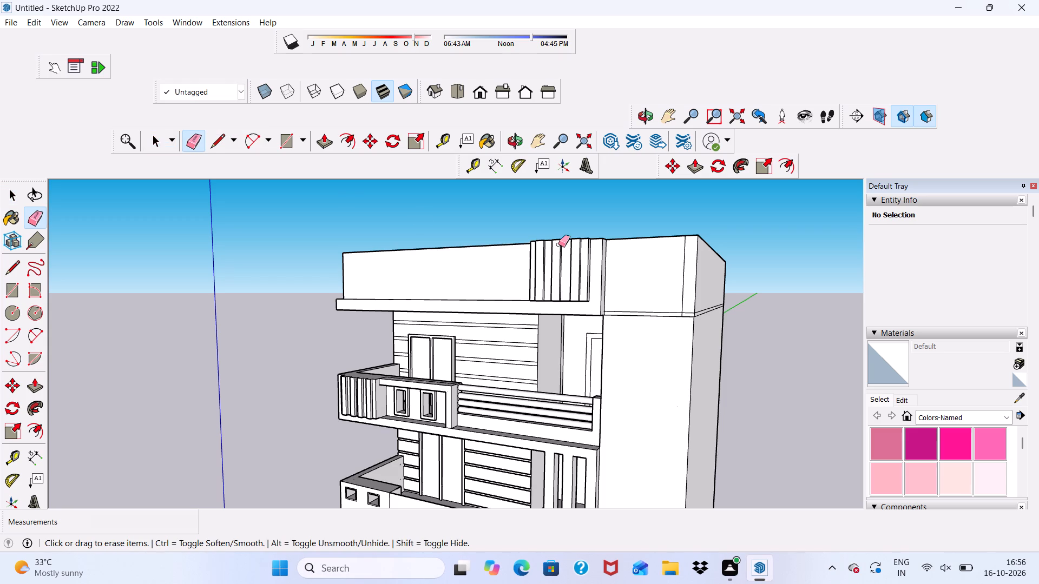
scroll(820, 316, up, 3)
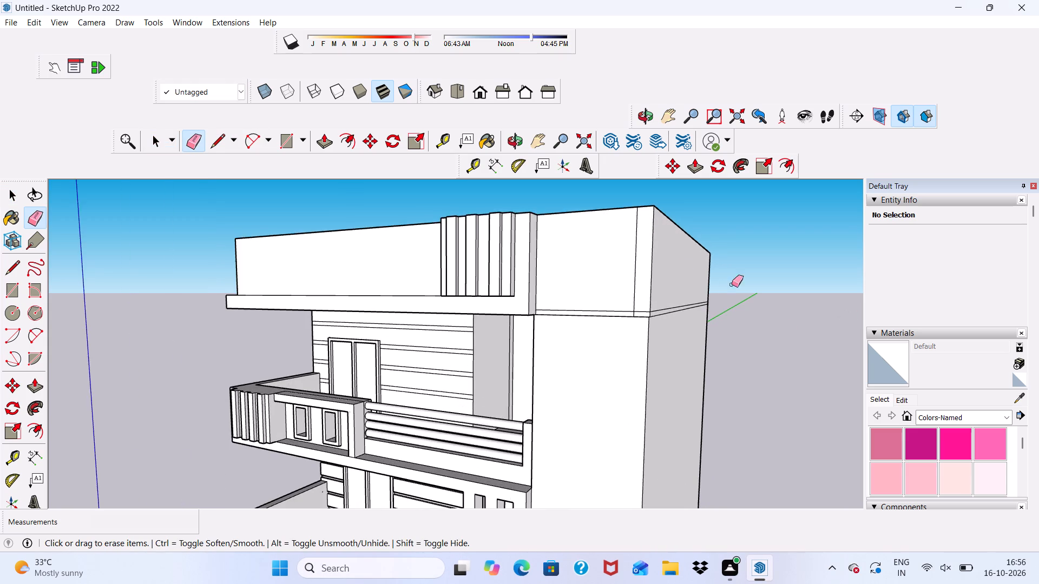
scroll(682, 270, up, 8)
drag(607, 256, 603, 263)
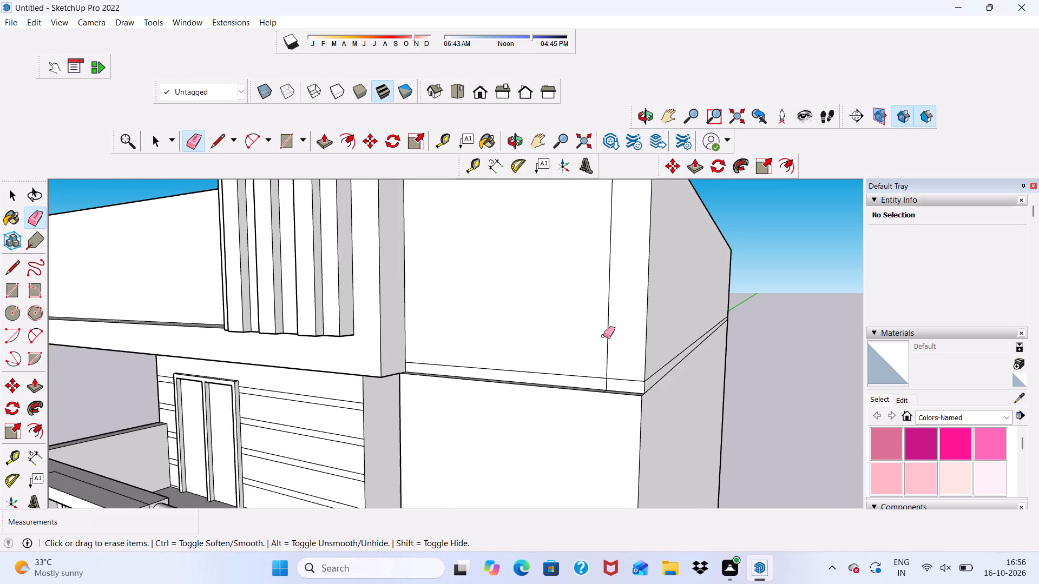
drag(606, 361, 611, 381)
drag(608, 380, 603, 381)
click(601, 380)
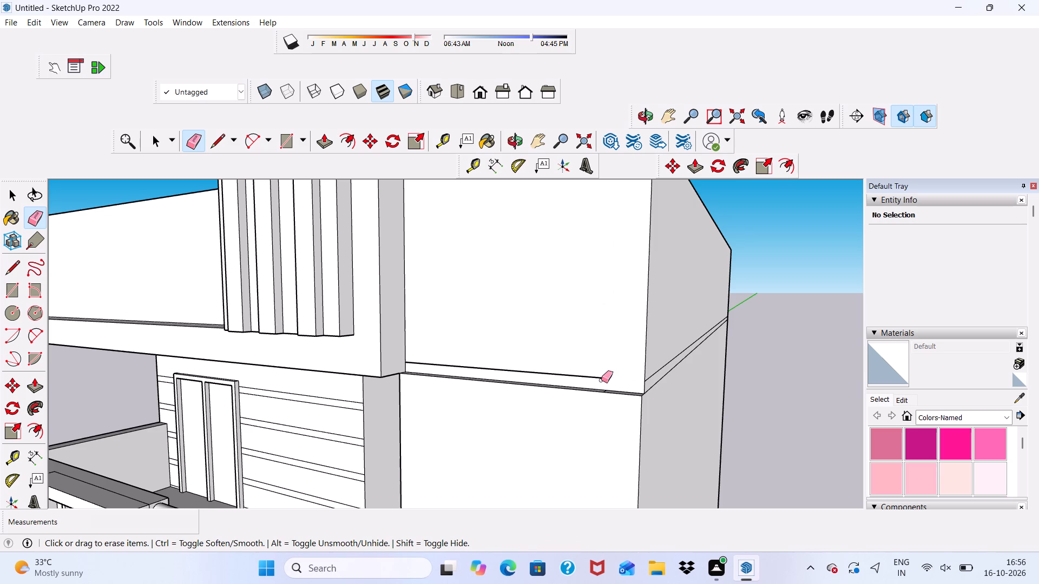
drag(590, 350, 587, 344)
Push/Pull the cleaned top-storey front face 3" so it is flush with the wall face below.
key(space)
click(587, 337)
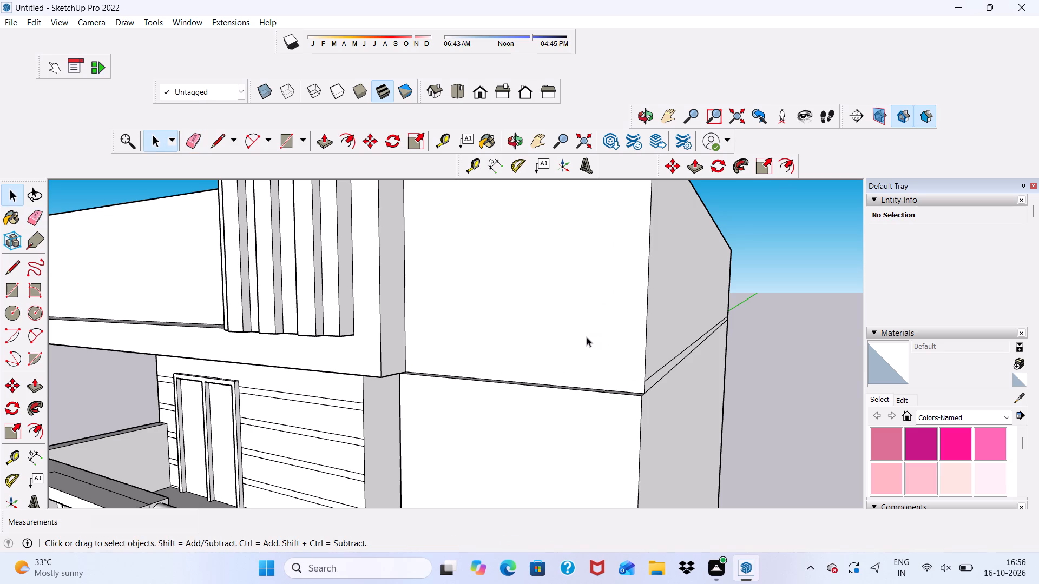
click(325, 139)
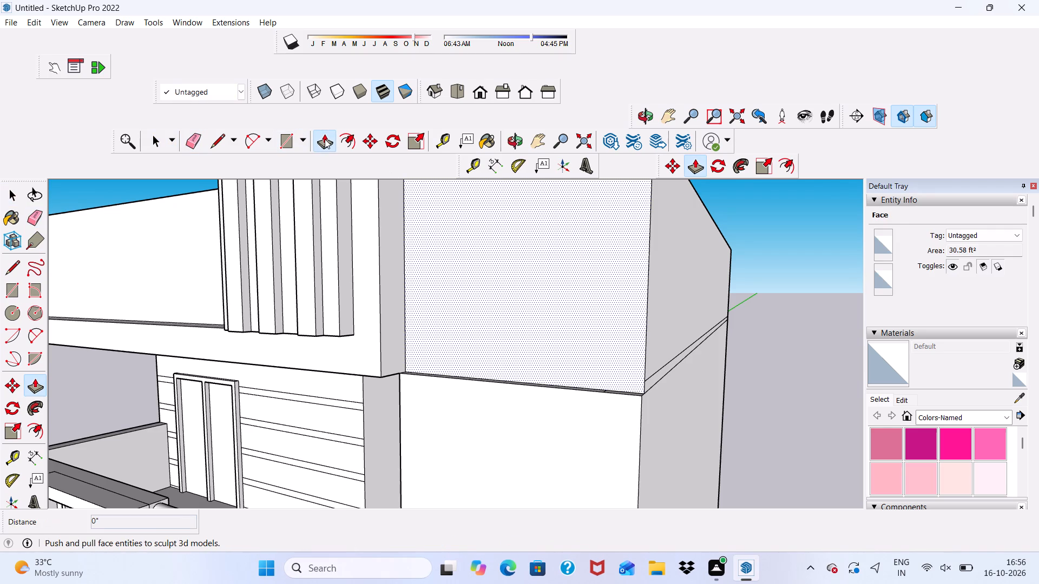
click(608, 251)
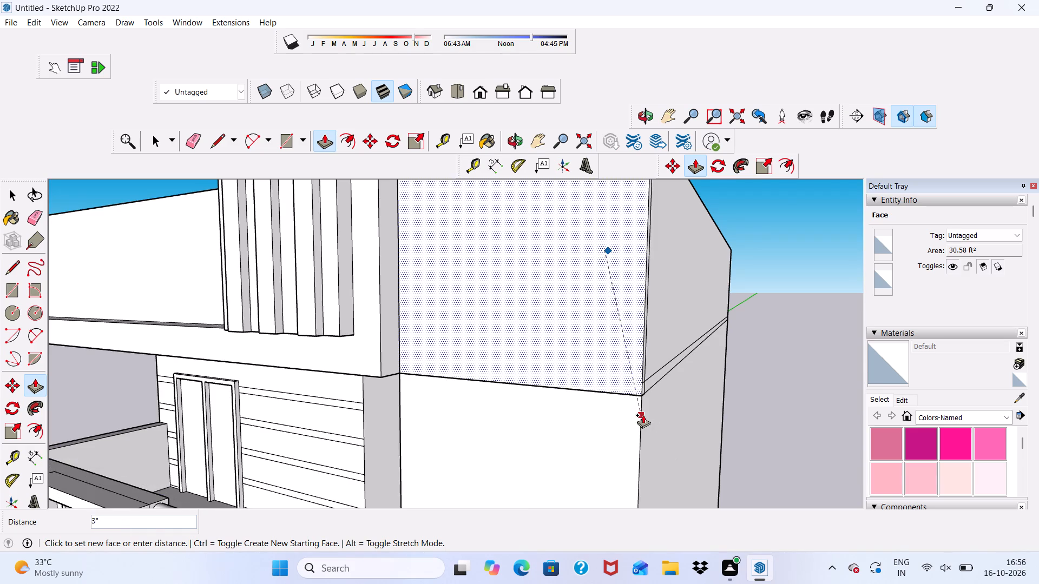
click(643, 415)
Erase the seam line between the top-storey front face and the wall face below it.
click(189, 135)
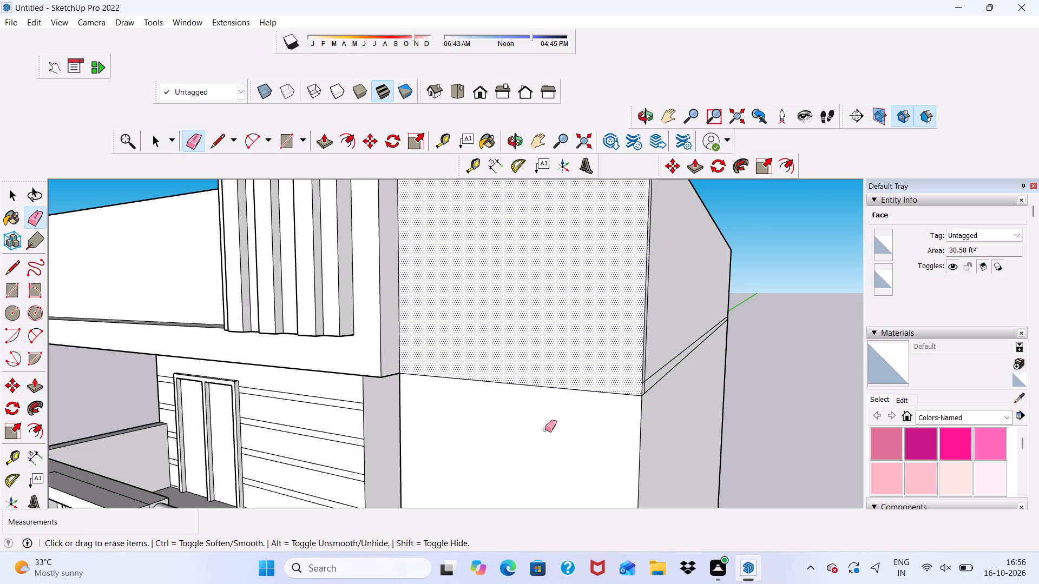
drag(531, 368, 531, 384)
scroll(614, 389, up, 2)
drag(630, 389, 631, 399)
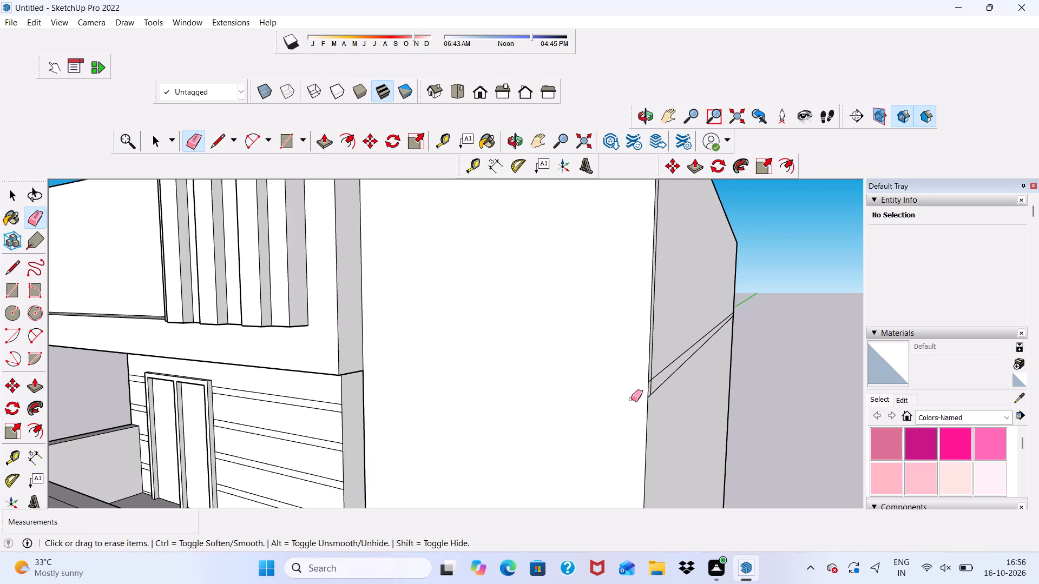
Erase the vertical line and the short horizontal band lines near the front corner of the adjoining side wall.
scroll(671, 403, up, 2)
scroll(672, 395, down, 2)
middle_drag(672, 395, 538, 391)
scroll(541, 387, up, 3)
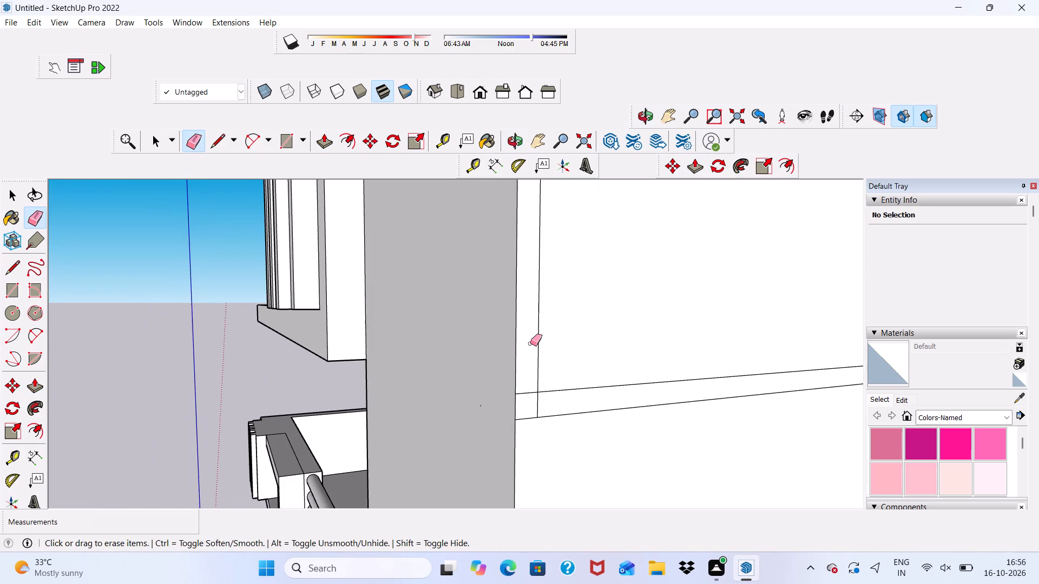
drag(530, 343, 551, 421)
click(551, 421)
drag(532, 387, 532, 390)
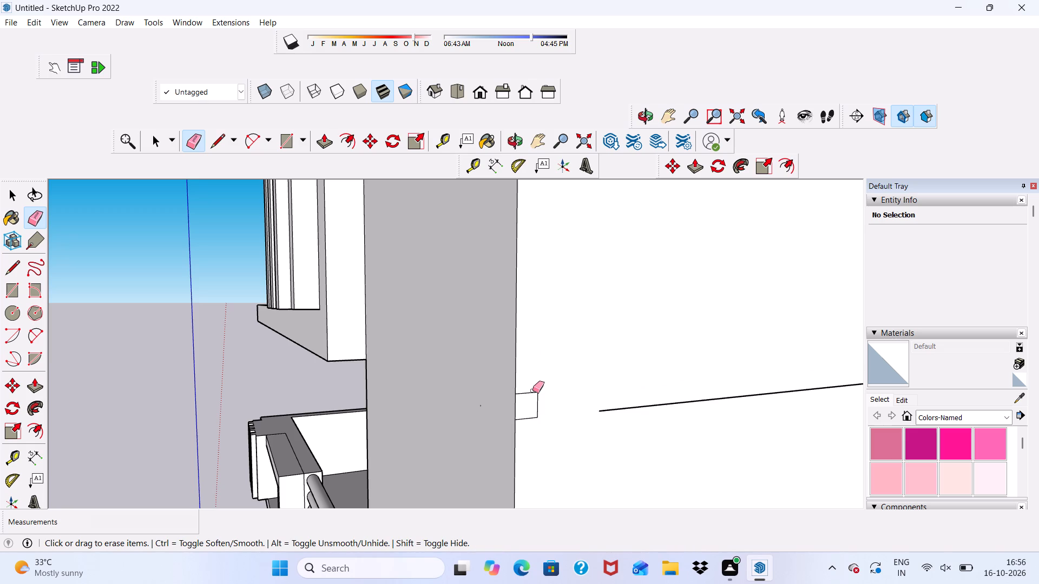
drag(532, 390, 531, 418)
click(538, 408)
drag(598, 407, 615, 412)
Erase the remaining horizontal line fragments across the same side wall as far as its rear corner.
scroll(503, 379, down, 5)
scroll(546, 402, down, 11)
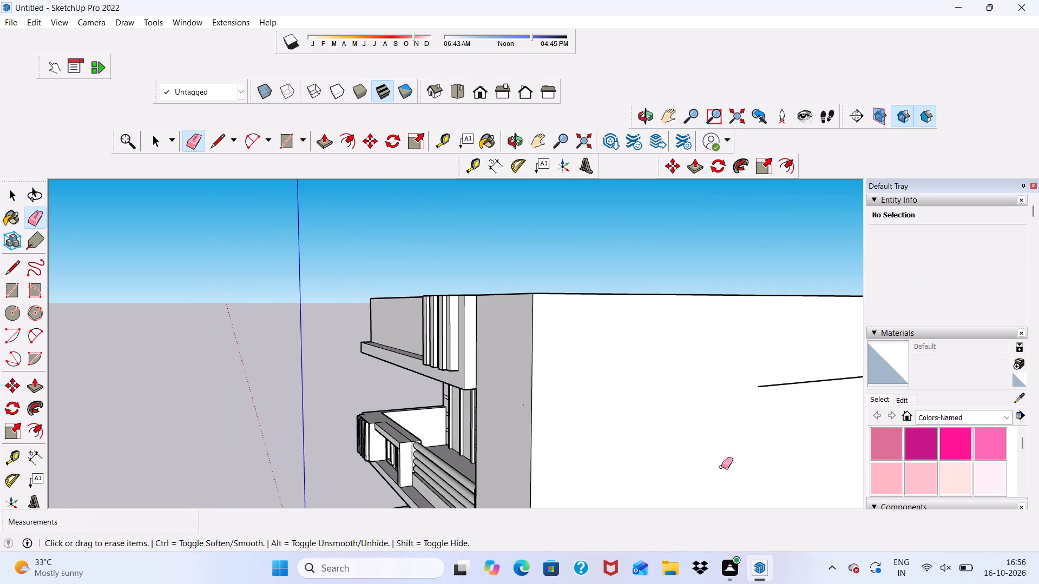
drag(775, 372, 777, 385)
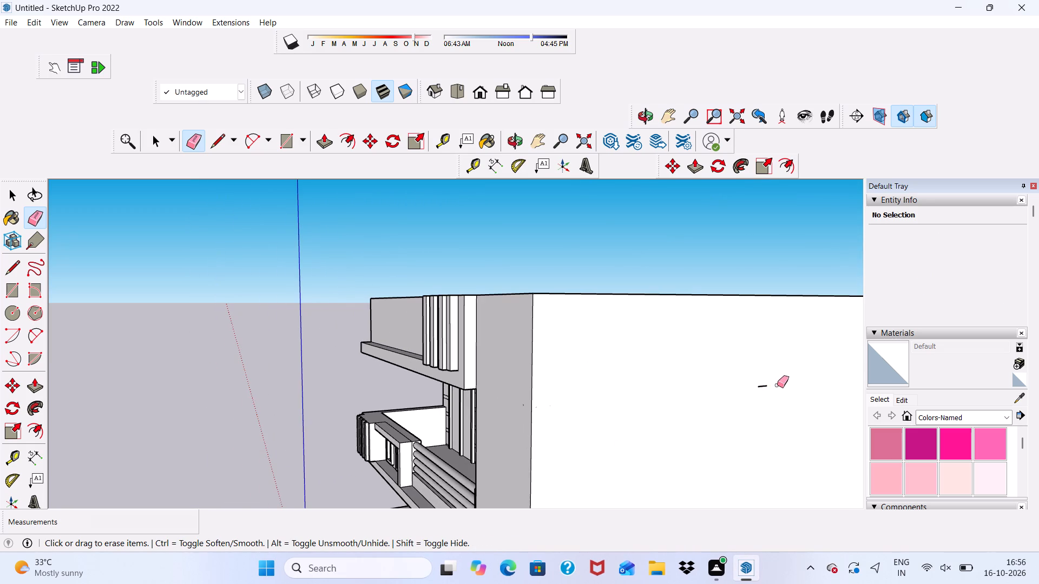
scroll(777, 385, up, 3)
scroll(548, 344, down, 10)
scroll(788, 410, up, 4)
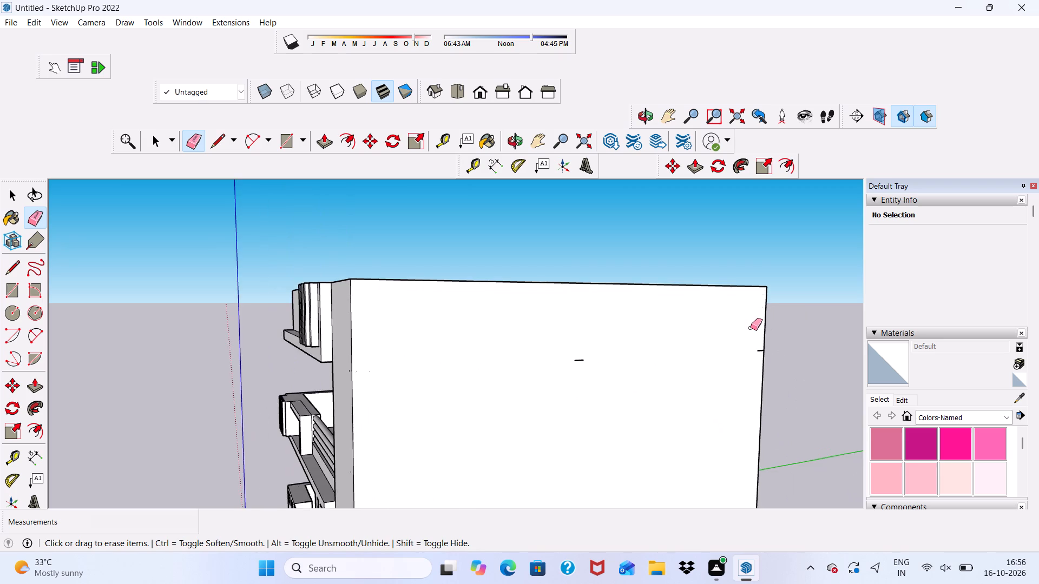
scroll(751, 334, up, 12)
drag(761, 345, 754, 358)
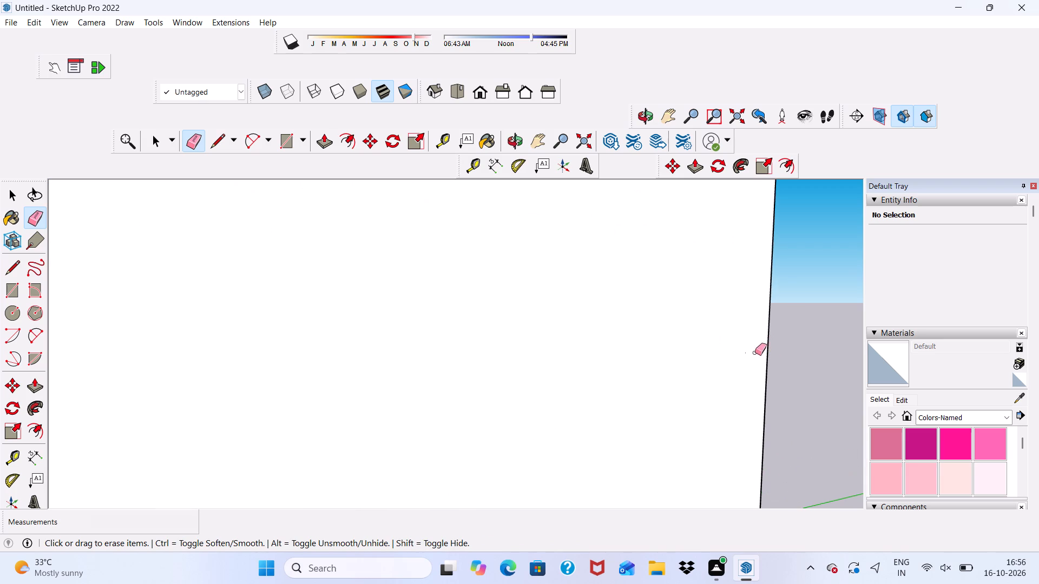
scroll(757, 347, down, 6)
drag(281, 367, 242, 393)
click(242, 393)
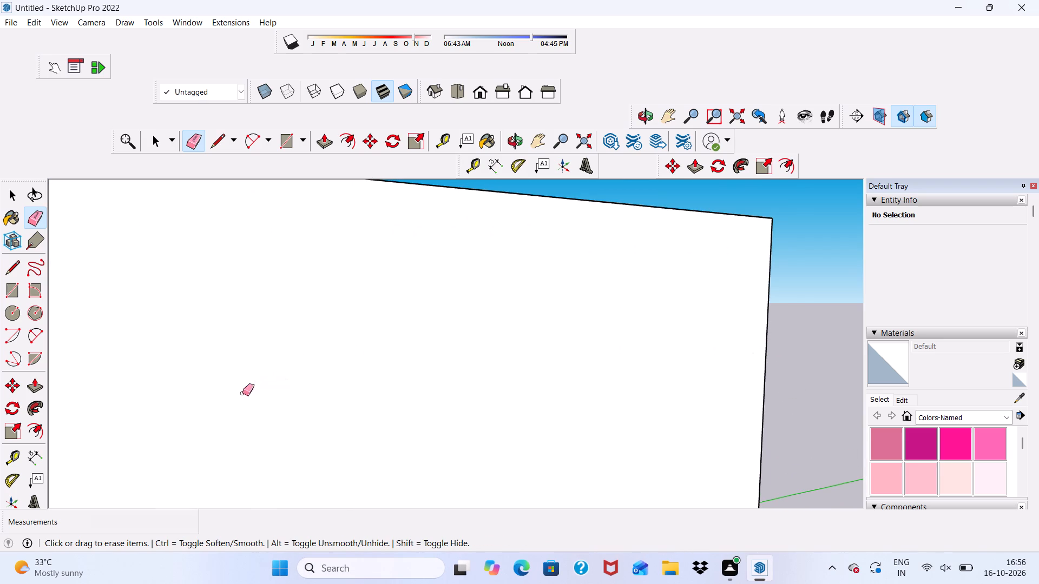
Erase the vertical lines, horizontal band lines and leftover fragments on the upper part of the rear wall.
scroll(282, 358, down, 10)
middle_drag(605, 436, 259, 417)
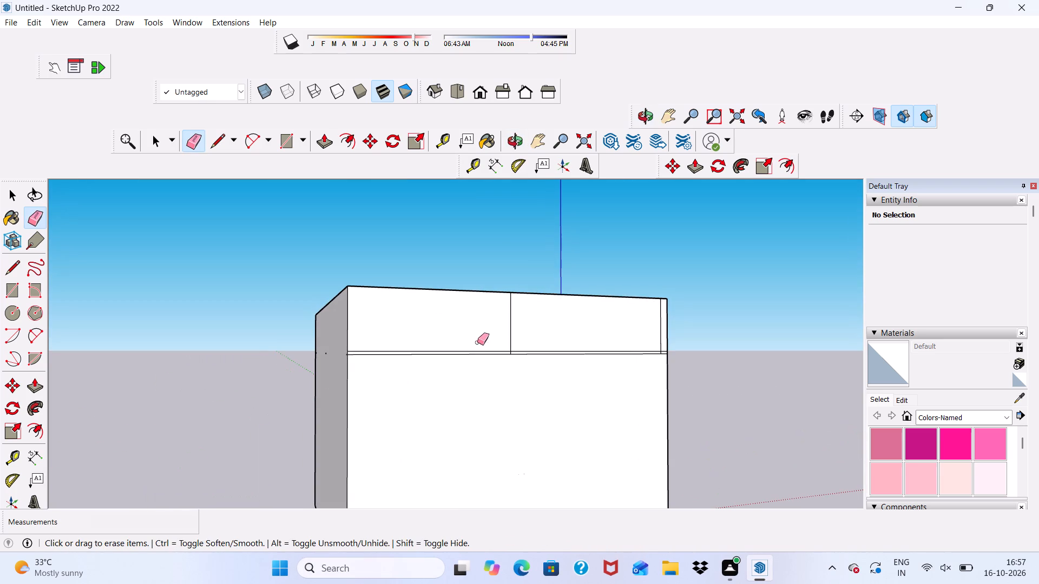
drag(482, 339, 637, 336)
click(644, 335)
drag(648, 333, 661, 328)
scroll(663, 344, up, 7)
drag(666, 351, 667, 366)
click(667, 366)
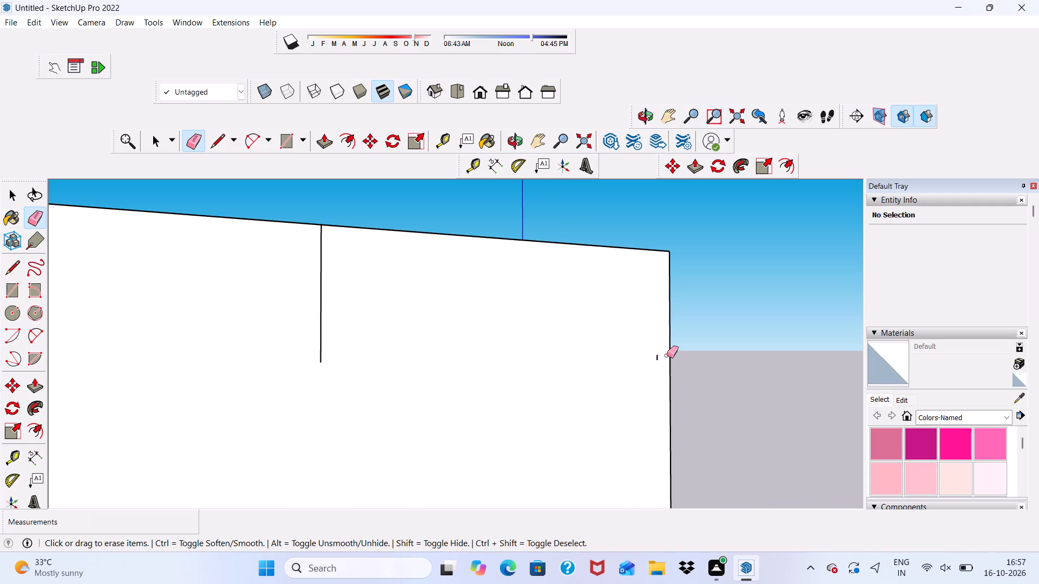
drag(659, 353, 656, 358)
scroll(505, 320, down, 4)
drag(358, 306, 377, 315)
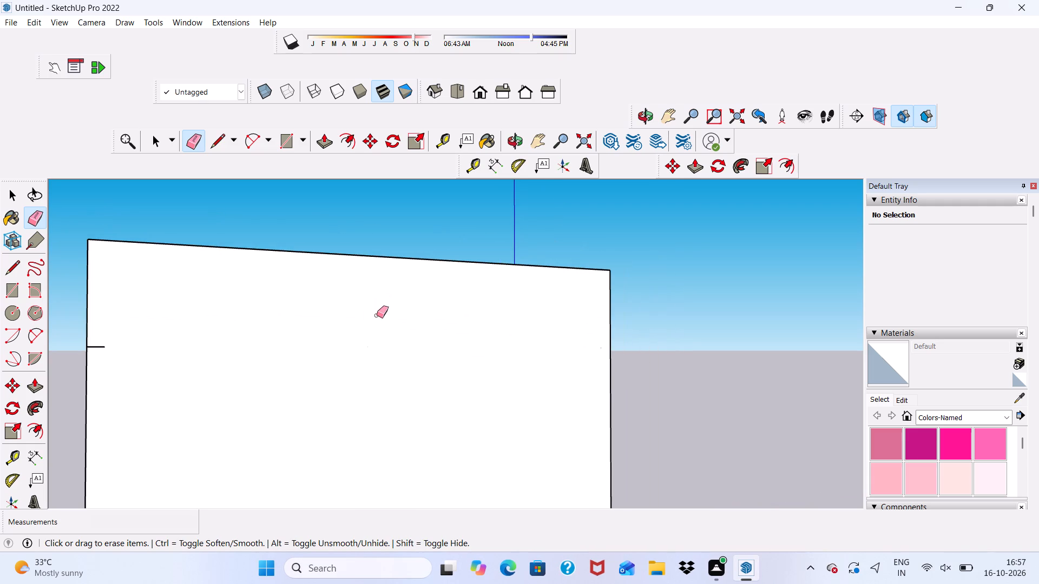
scroll(381, 307, down, 13)
scroll(324, 322, up, 13)
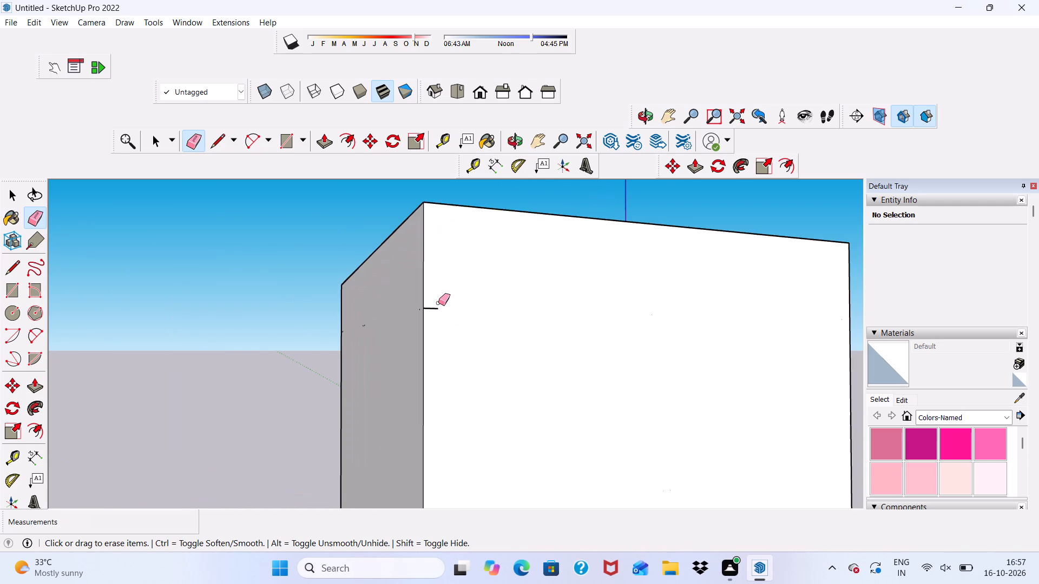
drag(436, 306, 436, 313)
click(435, 315)
Erase the leftover dividing lines on the upper part of the opposite side wall.
middle_drag(390, 350, 584, 370)
scroll(450, 340, up, 1)
drag(453, 328, 667, 388)
drag(650, 347, 721, 394)
drag(694, 340, 709, 438)
scroll(663, 416, down, 2)
drag(676, 361, 676, 396)
scroll(603, 265, down, 7)
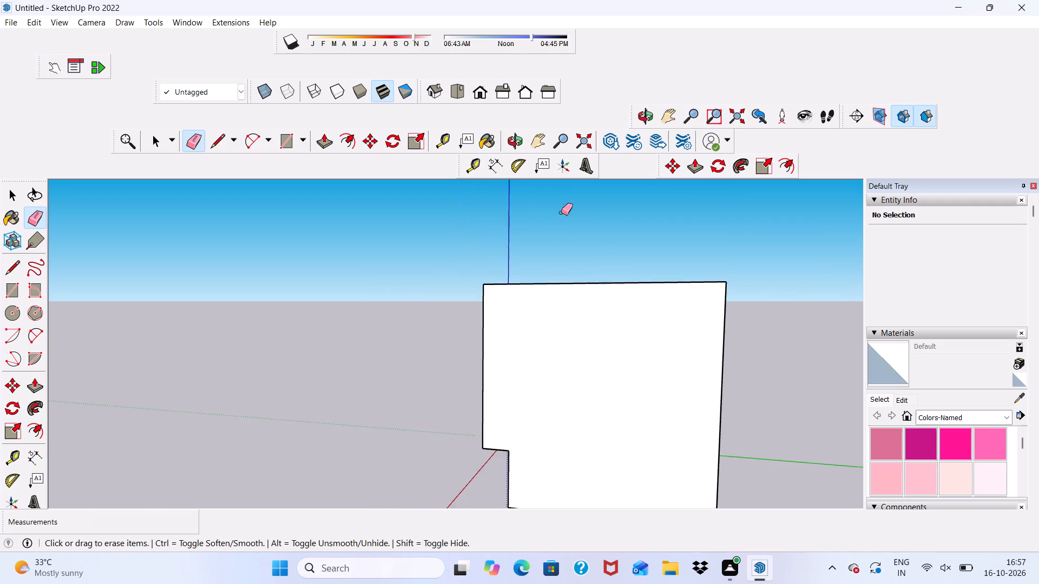
Examine the whole house from the outside and its front facade with the balconies.
scroll(561, 213, down, 4)
middle_drag(639, 425, 847, 418)
scroll(512, 367, up, 6)
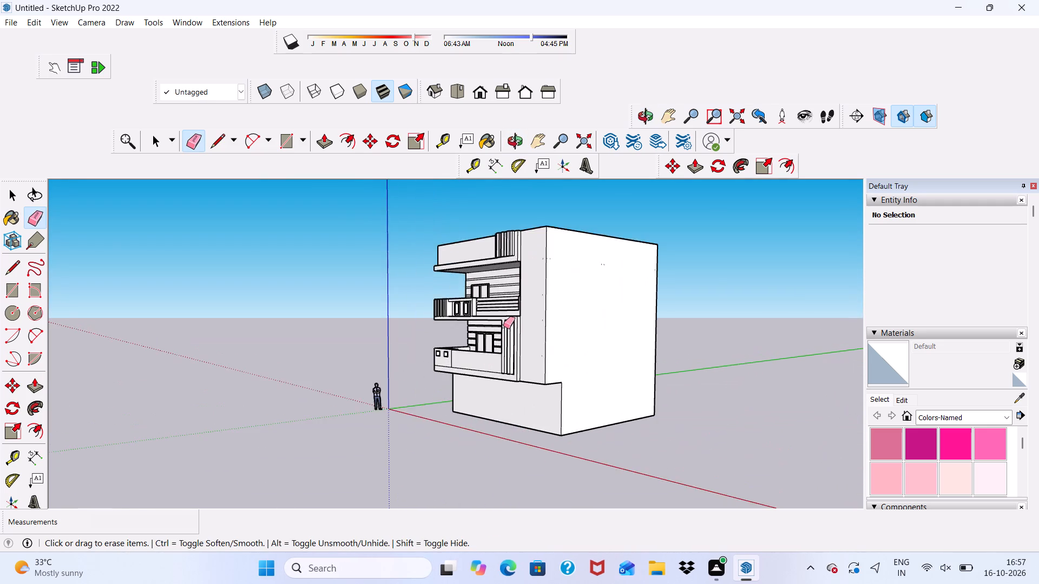
scroll(503, 326, up, 9)
scroll(494, 301, down, 4)
middle_drag(409, 382, 590, 361)
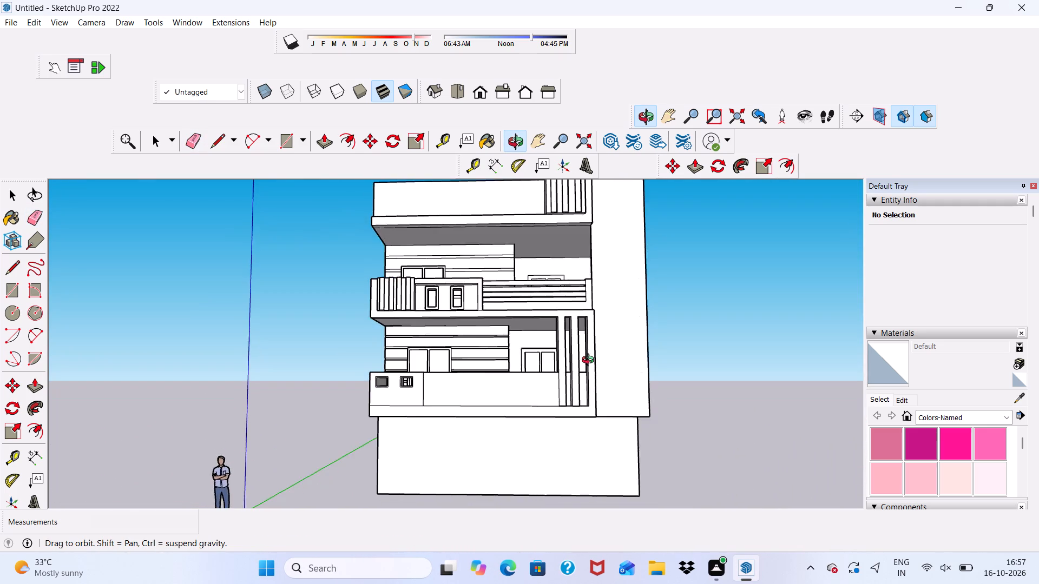
middle_drag(590, 361, 596, 373)
scroll(591, 327, down, 4)
scroll(506, 385, up, 1)
scroll(547, 294, up, 3)
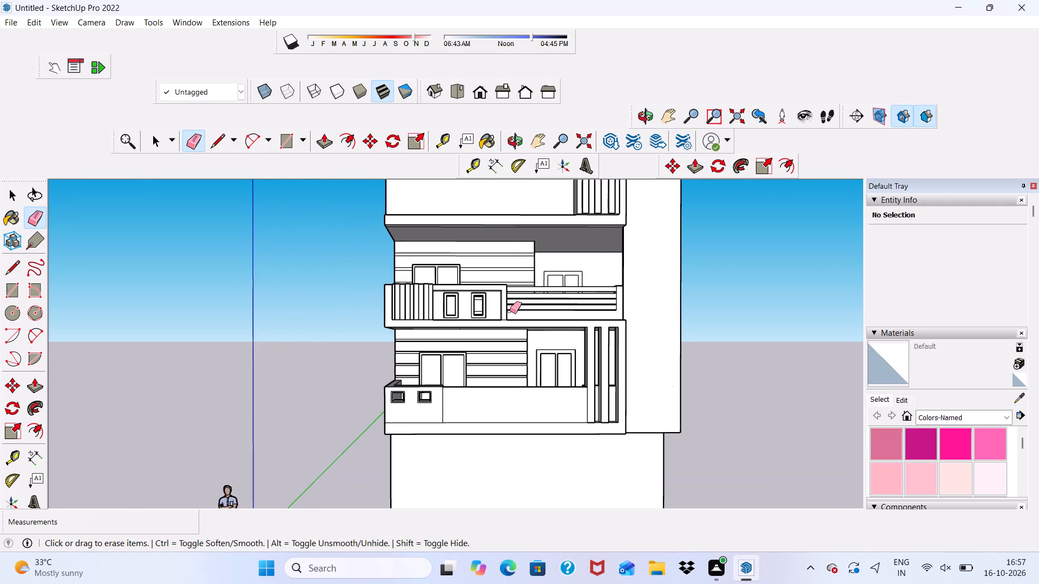
key(space)
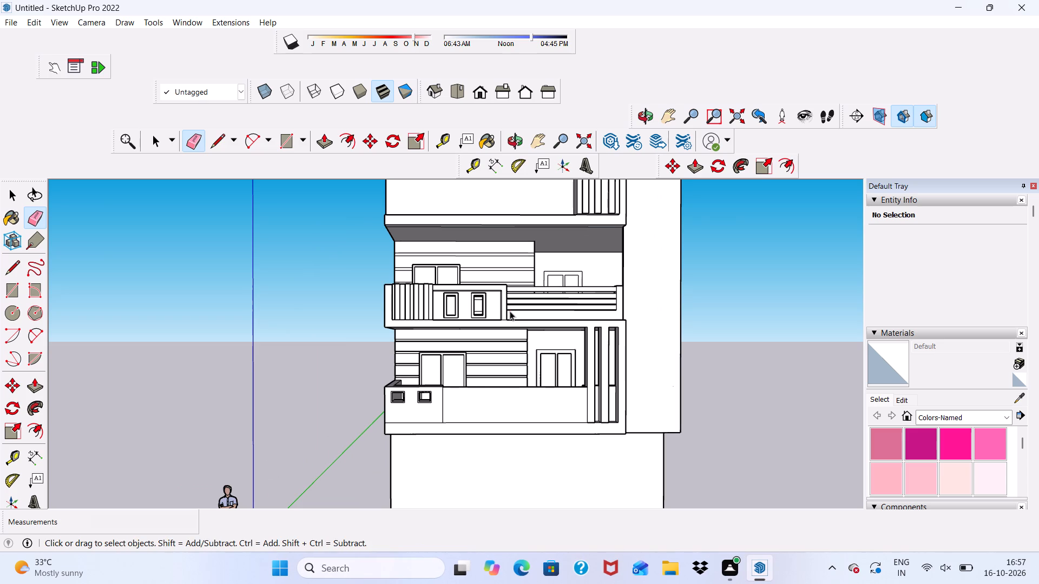
Erase the extra line running along the underside of the lowest balcony slab.
scroll(492, 314, down, 2)
scroll(522, 452, up, 5)
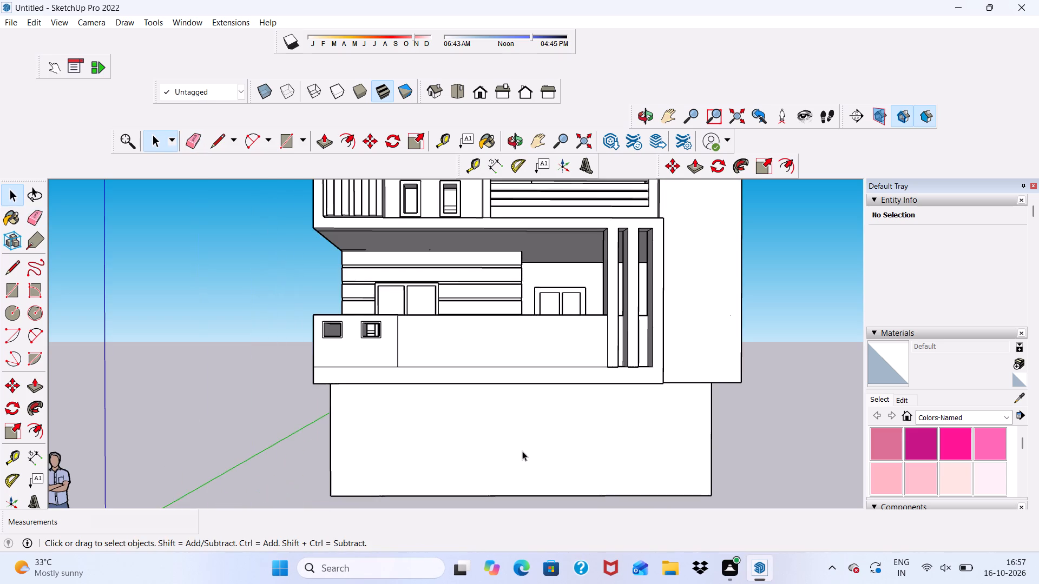
middle_drag(522, 450, 540, 297)
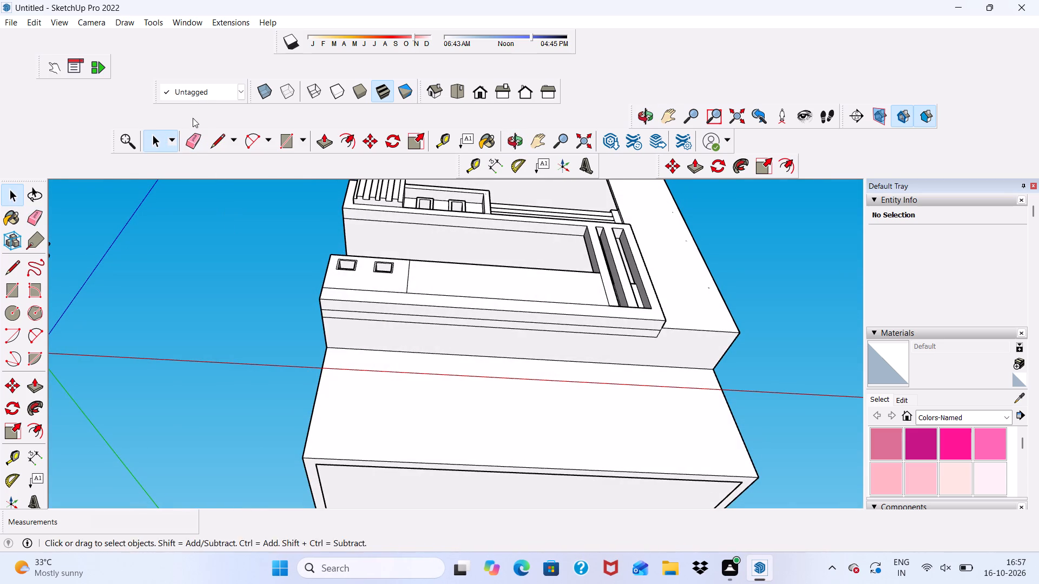
click(192, 140)
scroll(422, 337, up, 9)
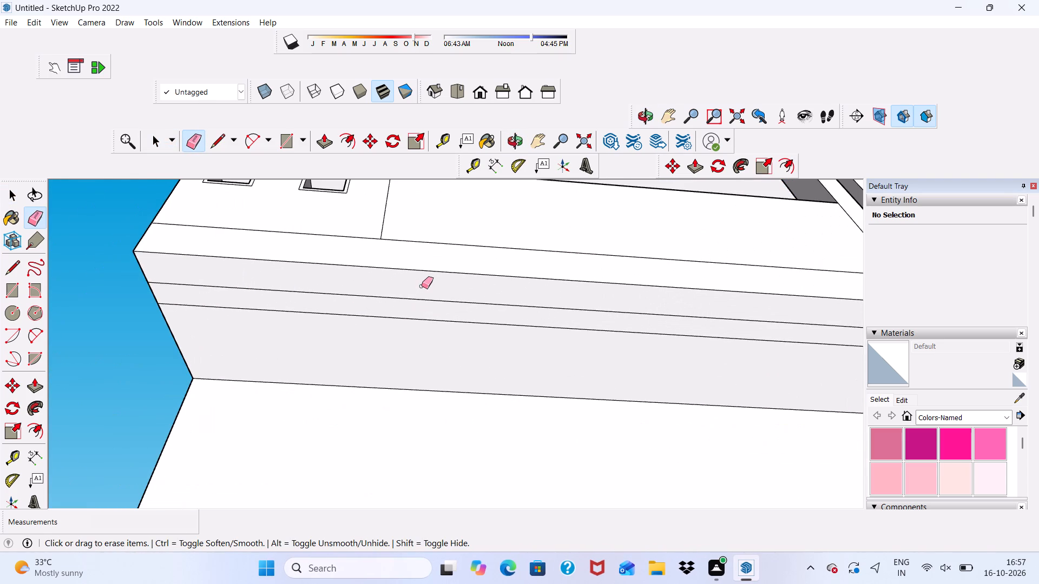
drag(422, 286, 420, 316)
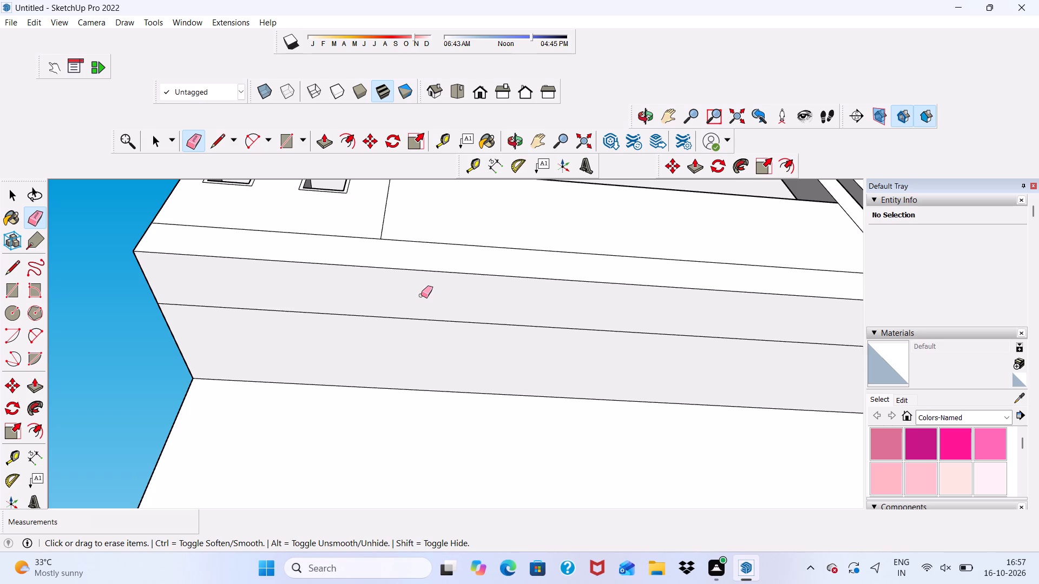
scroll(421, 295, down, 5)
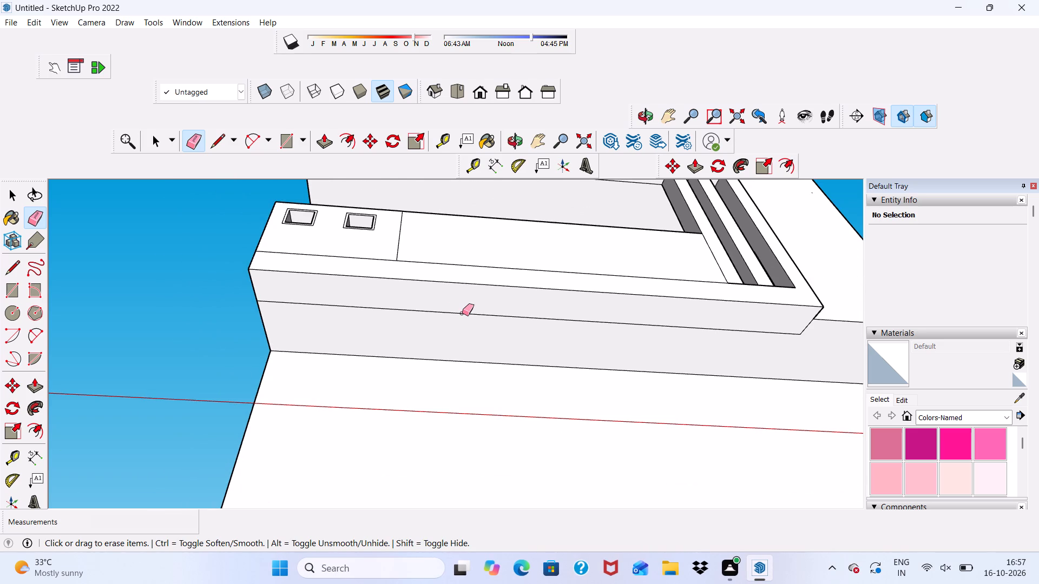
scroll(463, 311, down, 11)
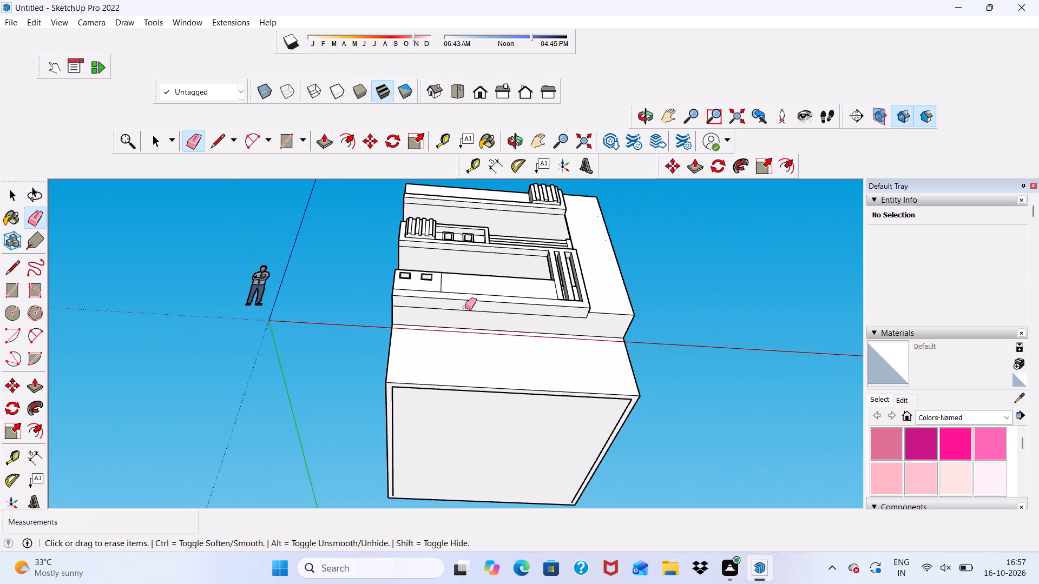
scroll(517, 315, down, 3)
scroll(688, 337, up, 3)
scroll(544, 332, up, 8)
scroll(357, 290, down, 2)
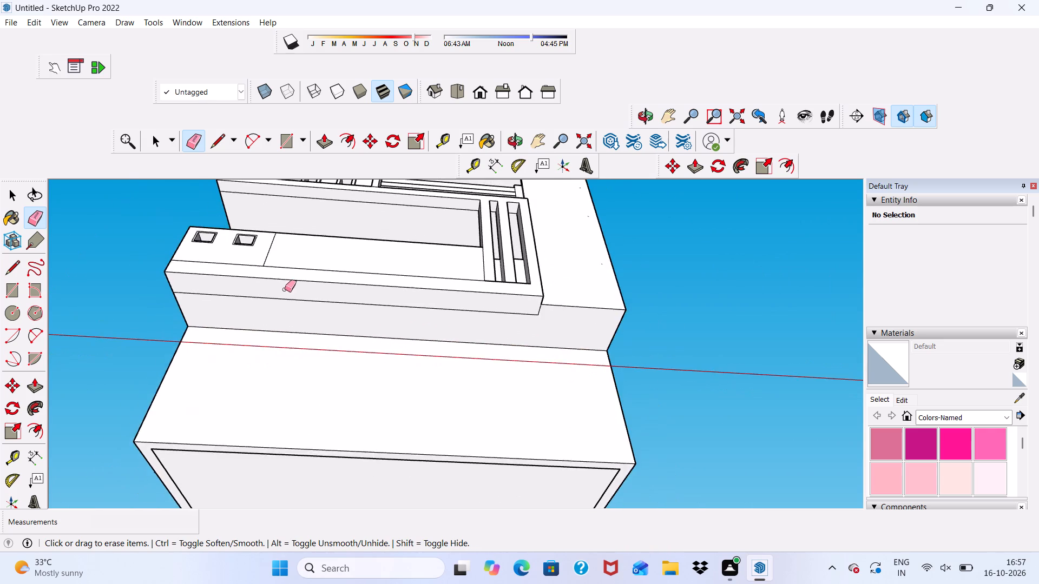
Examine the front facade from the underside of the lowest balcony up to the roof parapet.
middle_drag(287, 289, 254, 466)
scroll(293, 365, down, 4)
middle_drag(372, 505, 384, 358)
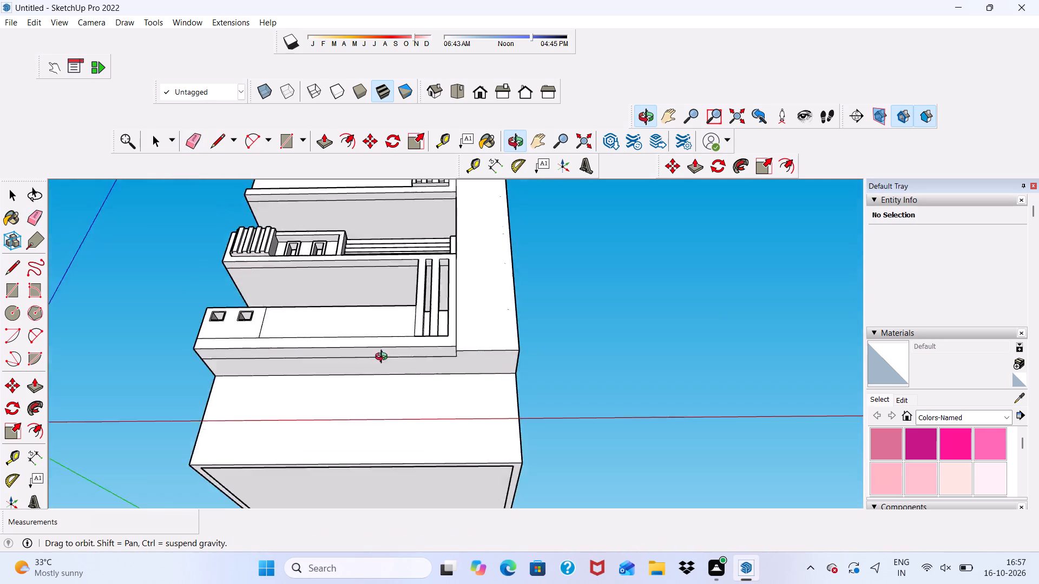
middle_drag(384, 358, 399, 475)
scroll(382, 384, up, 4)
scroll(357, 291, down, 12)
scroll(403, 227, up, 6)
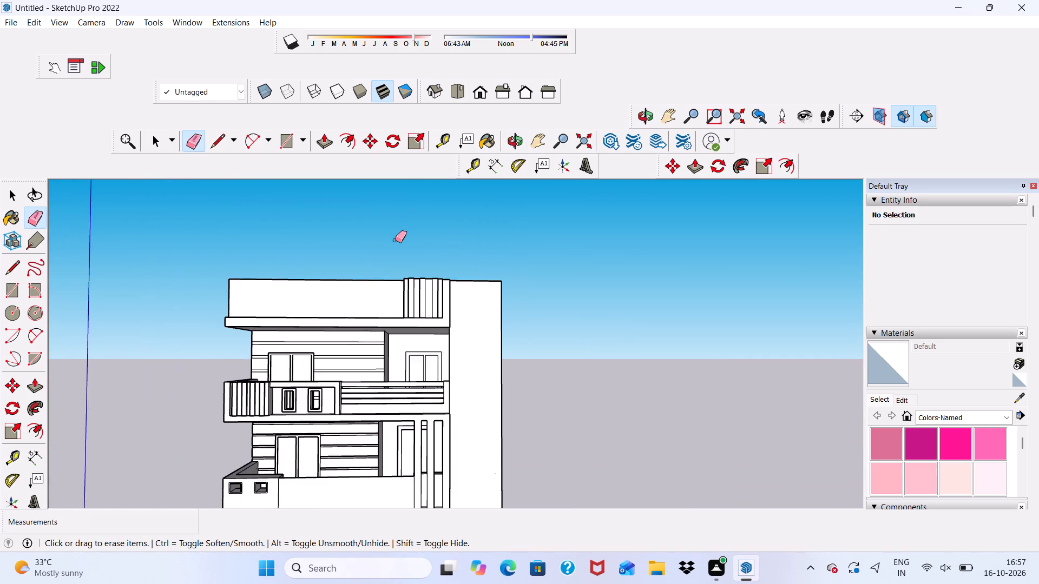
scroll(395, 240, up, 1)
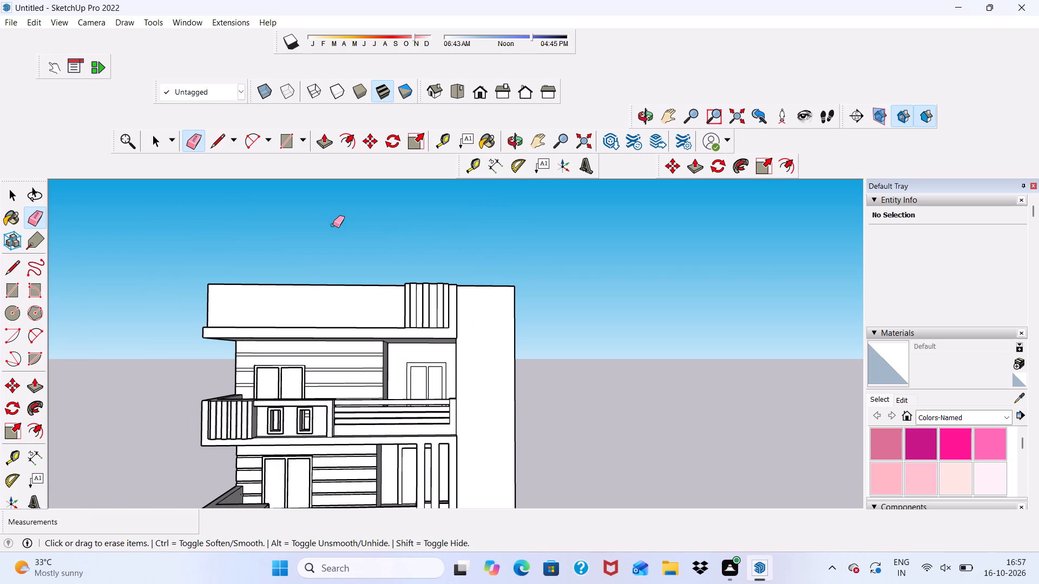
key(space)
Draw a rectangle about 11 13/16" by 6 3/16" at the top of the ribbed block's side face on the roof parapet.
scroll(393, 275, up, 5)
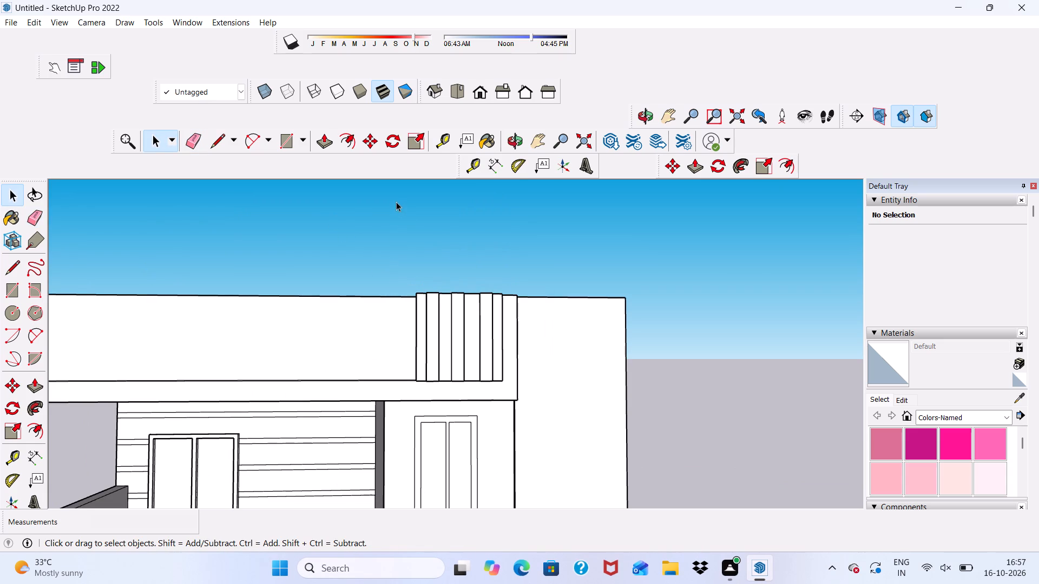
middle_drag(400, 304, 556, 314)
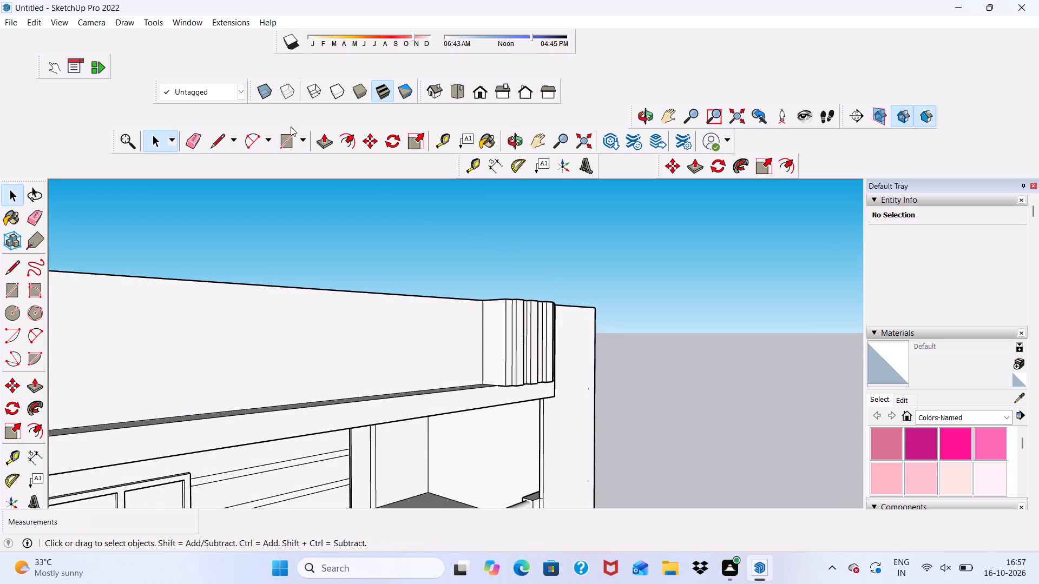
click(291, 136)
scroll(532, 318, up, 11)
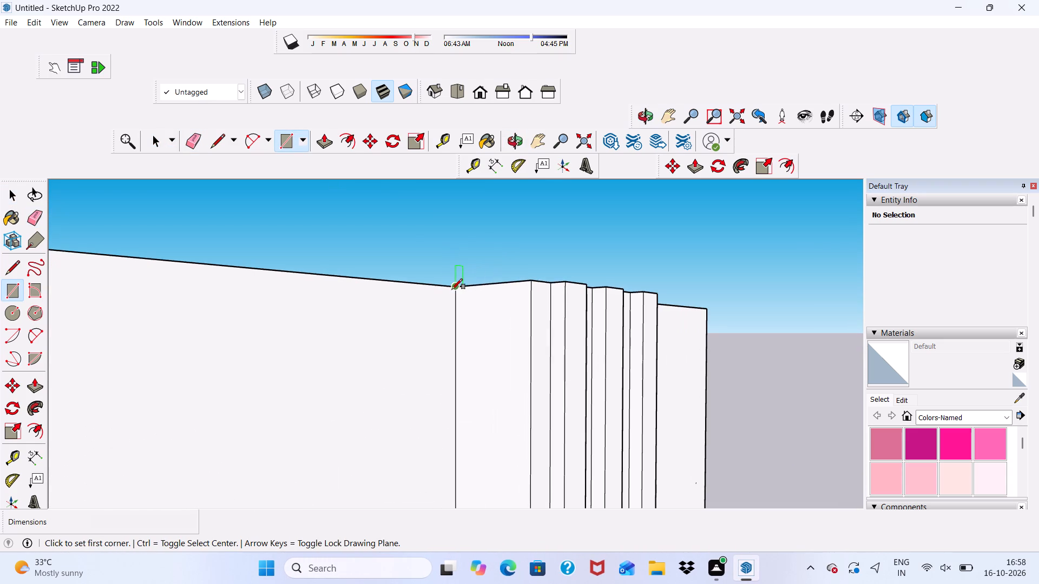
click(455, 290)
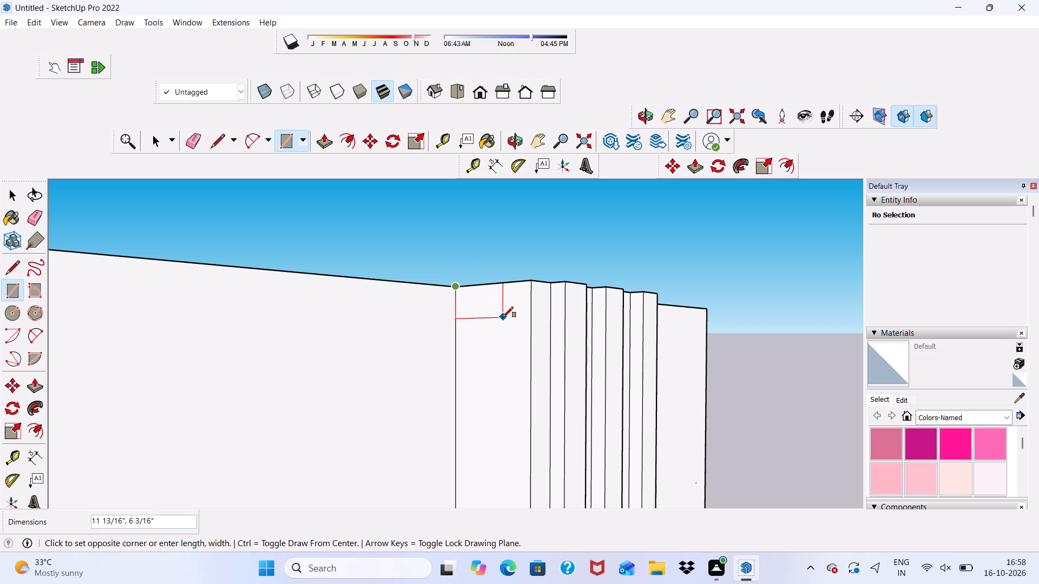
click(503, 317)
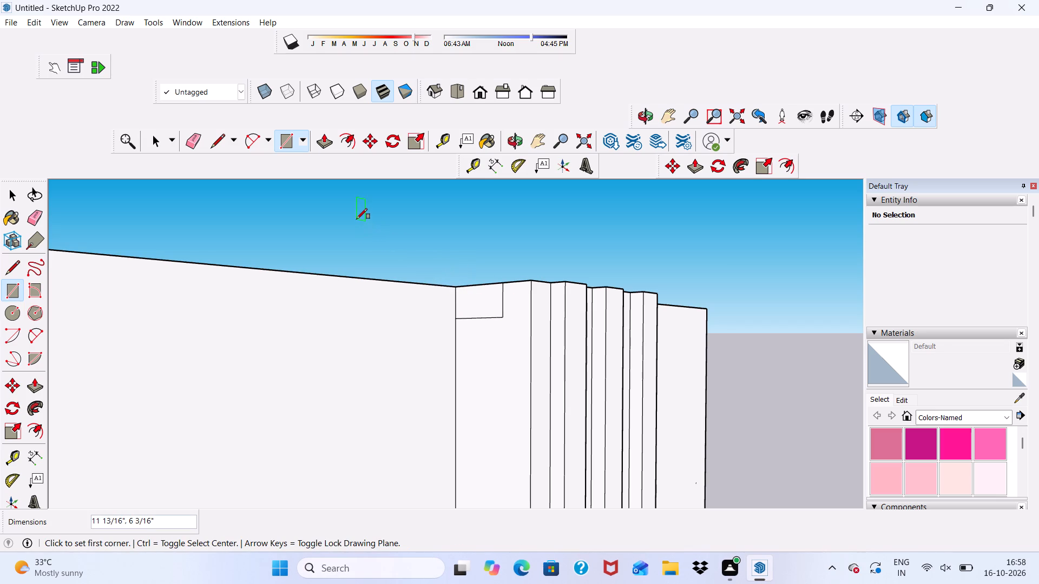
Push/Pull the small rectangle about 7' 11" along the parapet into a horizontal bar.
click(318, 135)
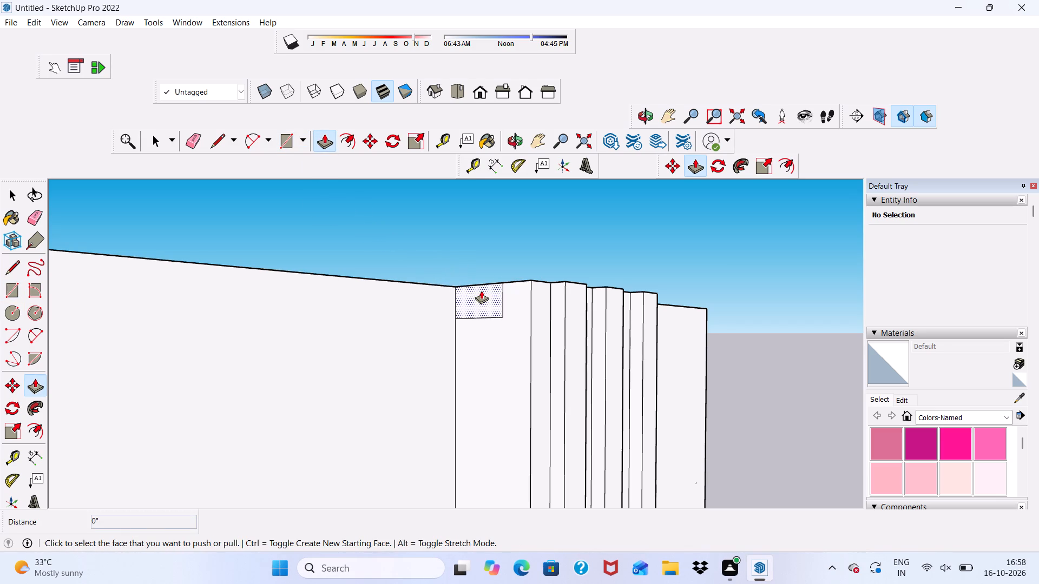
click(481, 290)
scroll(304, 306, down, 11)
middle_drag(226, 273, 370, 364)
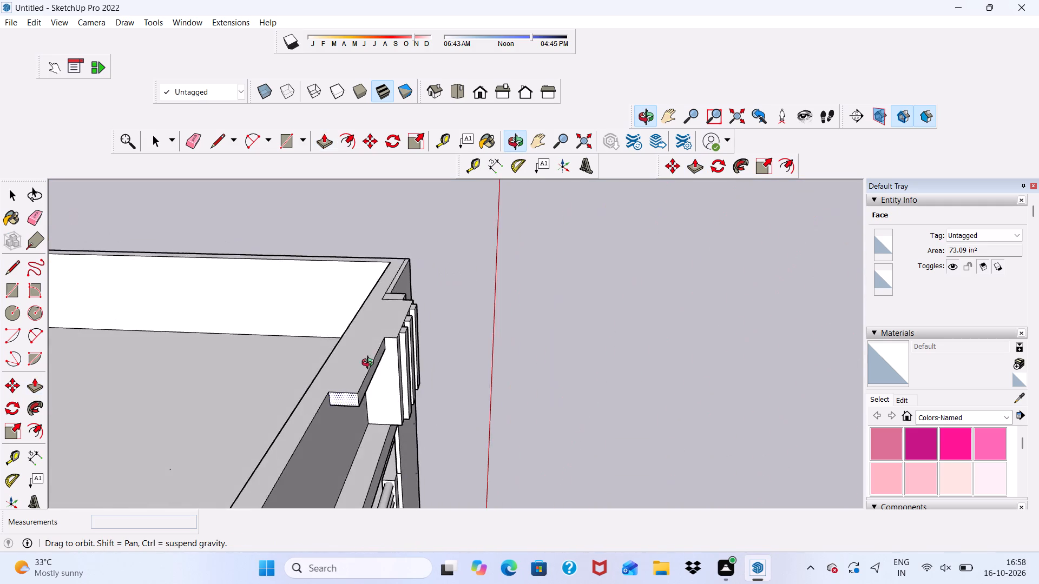
middle_drag(370, 364, 286, 351)
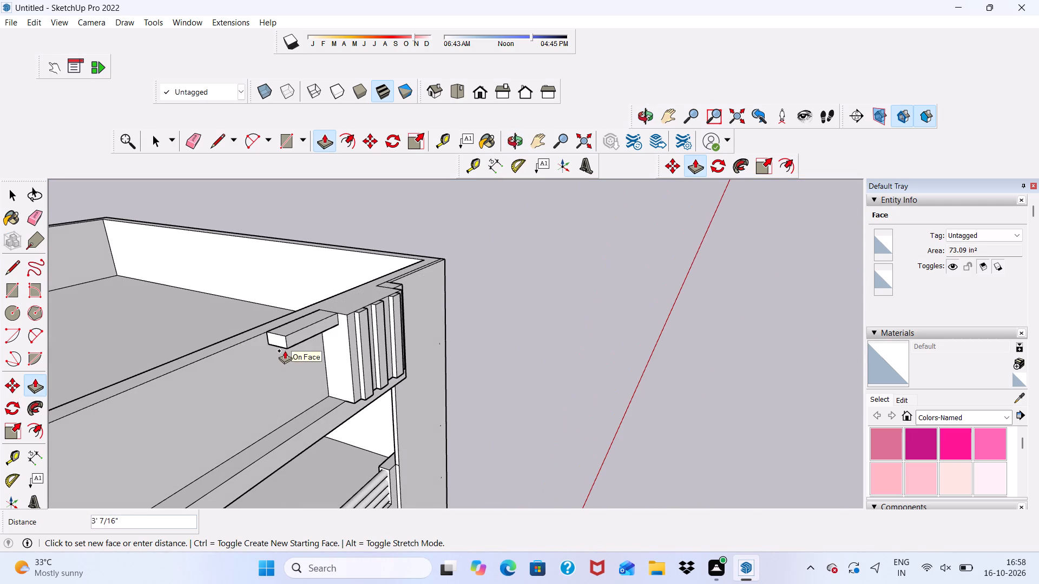
scroll(226, 346, down, 6)
middle_drag(226, 346, 79, 311)
scroll(174, 310, up, 8)
scroll(181, 295, down, 3)
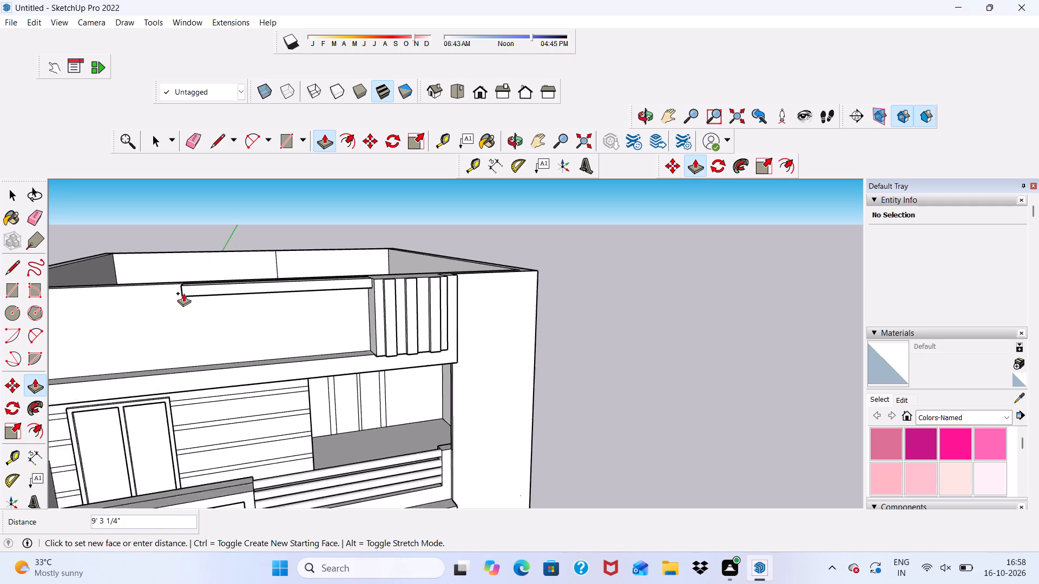
scroll(183, 293, down, 2)
scroll(196, 293, up, 1)
click(210, 294)
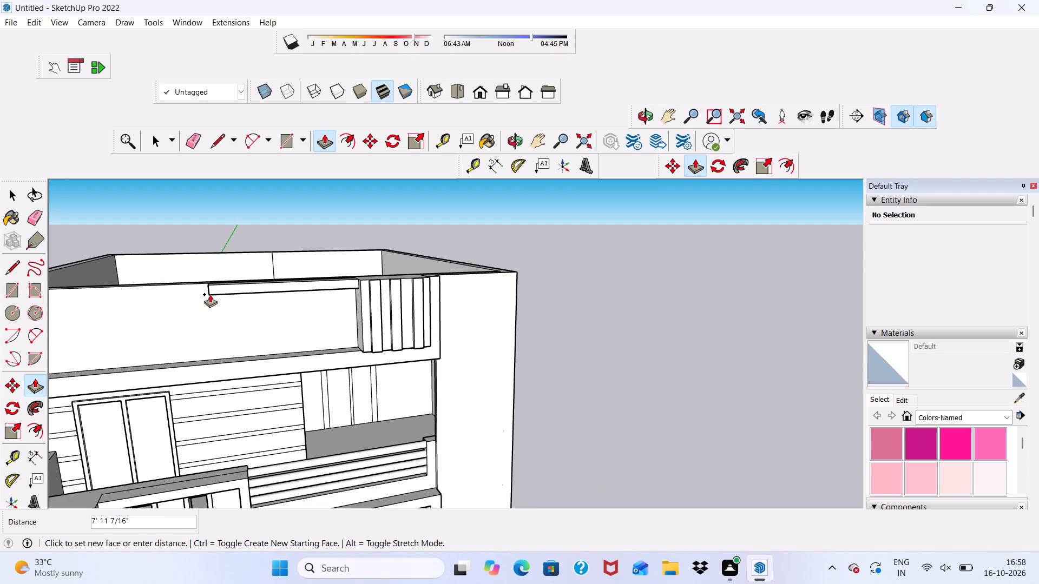
Draw a rectangle about 11 13/16" by 9" on the bar's underside at its free end.
middle_drag(257, 337, 266, 234)
scroll(208, 109, up, 1)
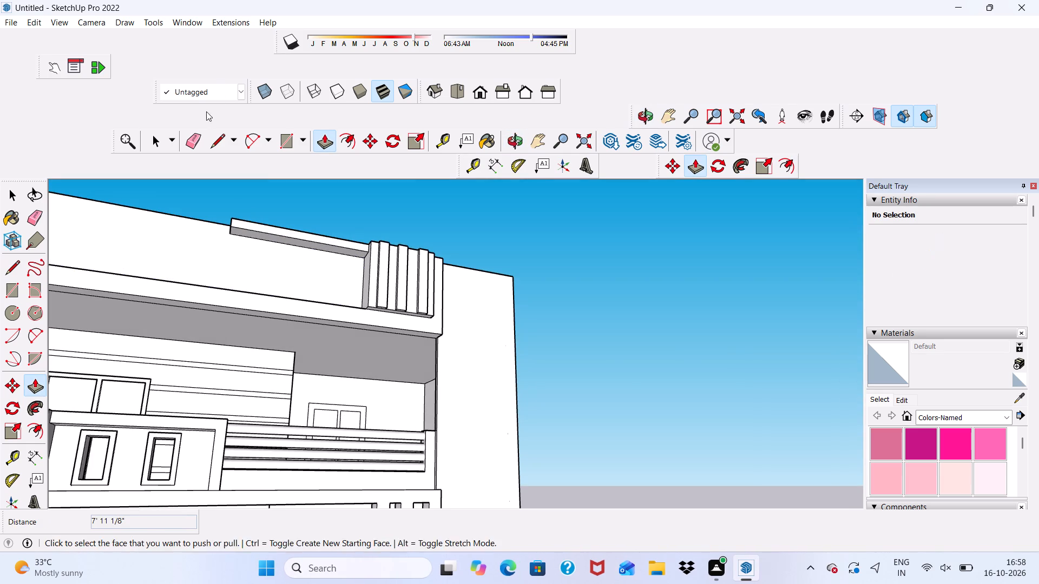
scroll(206, 111, up, 1)
click(283, 137)
scroll(255, 216, up, 5)
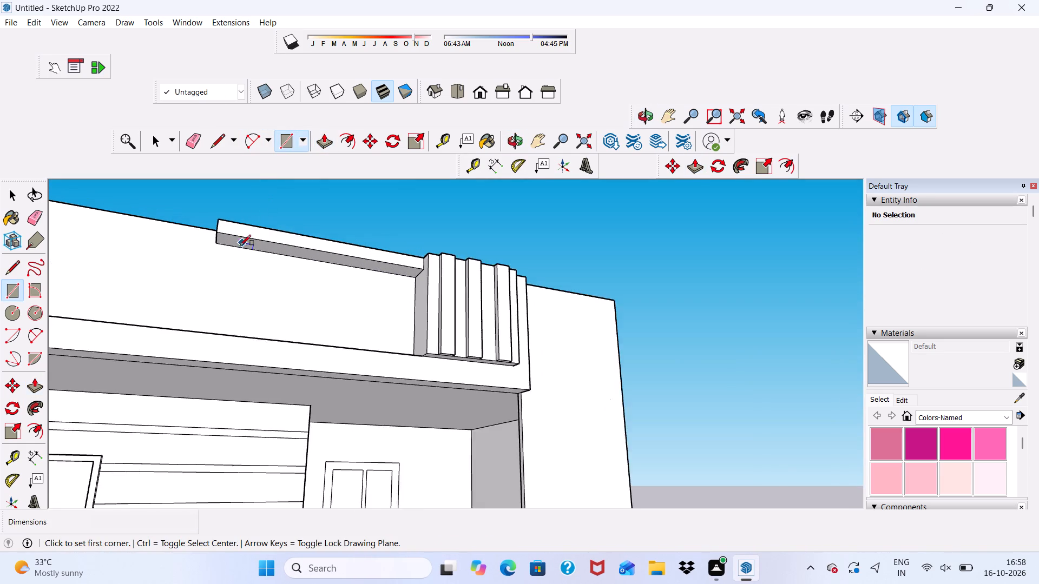
scroll(240, 245, up, 8)
click(205, 232)
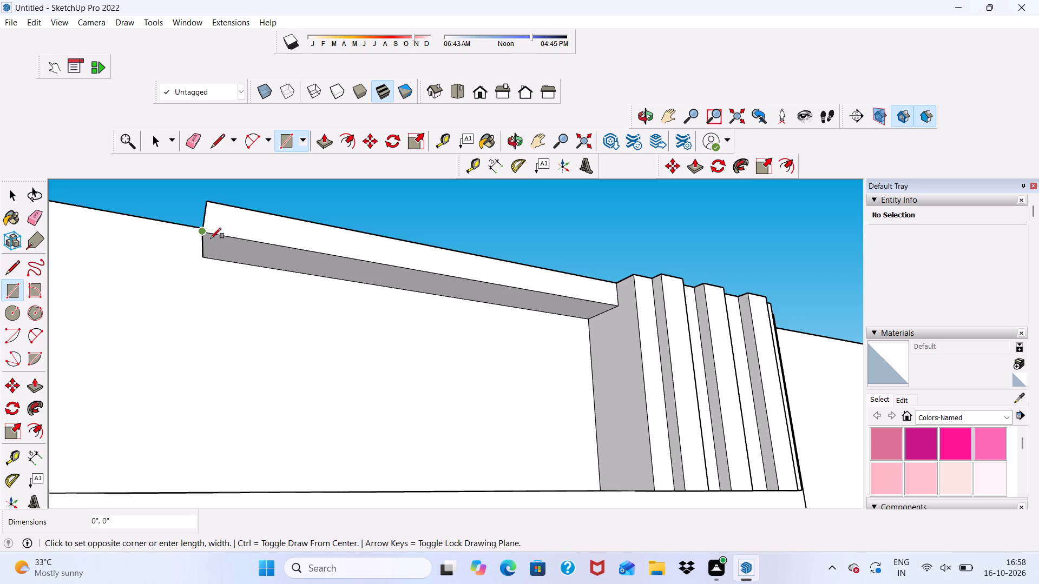
click(252, 262)
Push/Pull the end rectangle 3' 9" down to the slab ledge to complete the frame's upright.
click(325, 138)
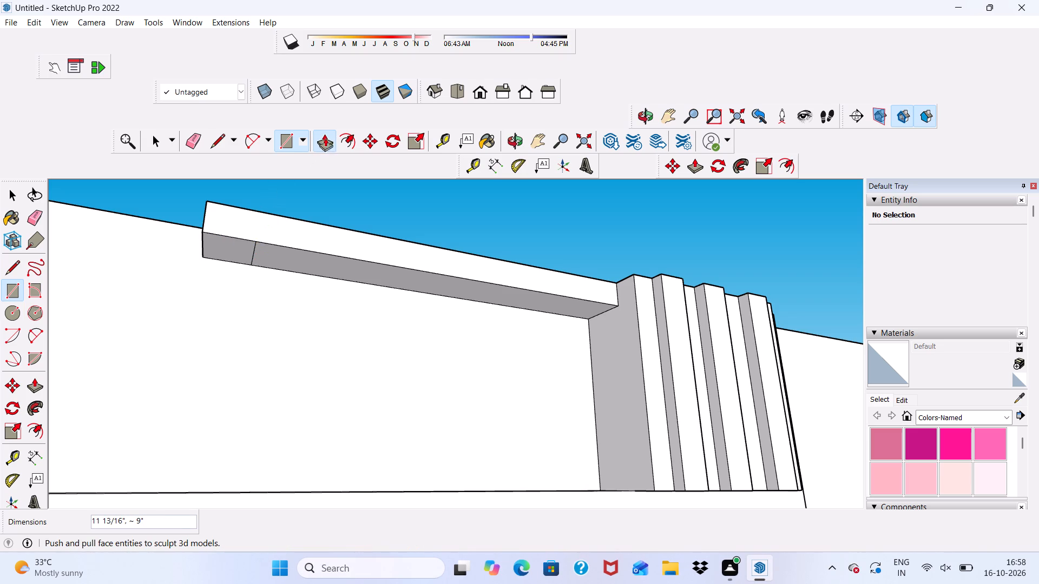
click(225, 241)
scroll(250, 323, down, 5)
middle_drag(281, 335, 204, 437)
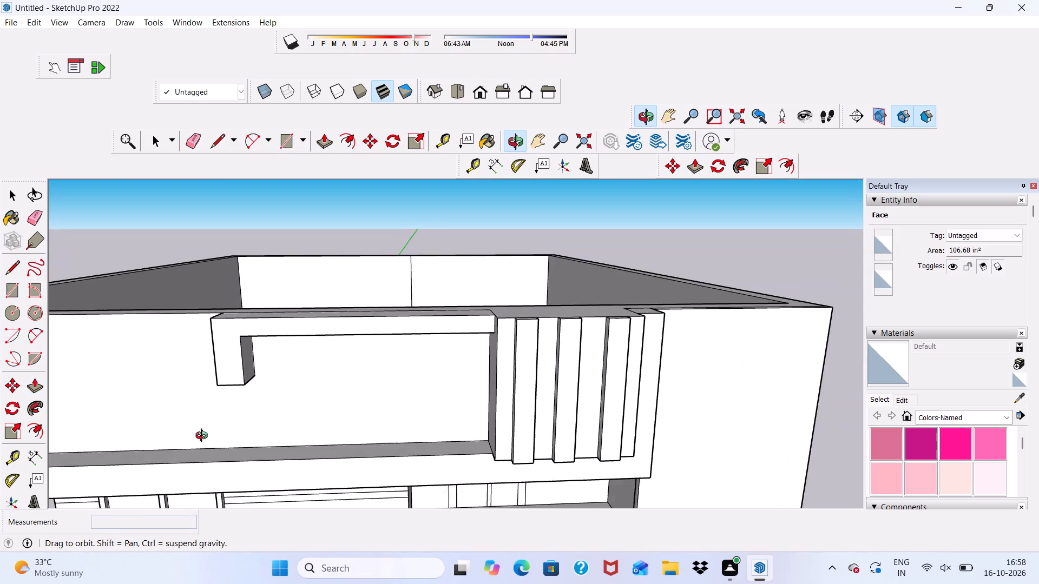
middle_drag(204, 437, 199, 437)
click(268, 457)
Draw a tall rectangle about 1' 1" wide on the recessed wall inside the new frame, near the upright.
scroll(270, 370, down, 1)
middle_drag(270, 370, 271, 354)
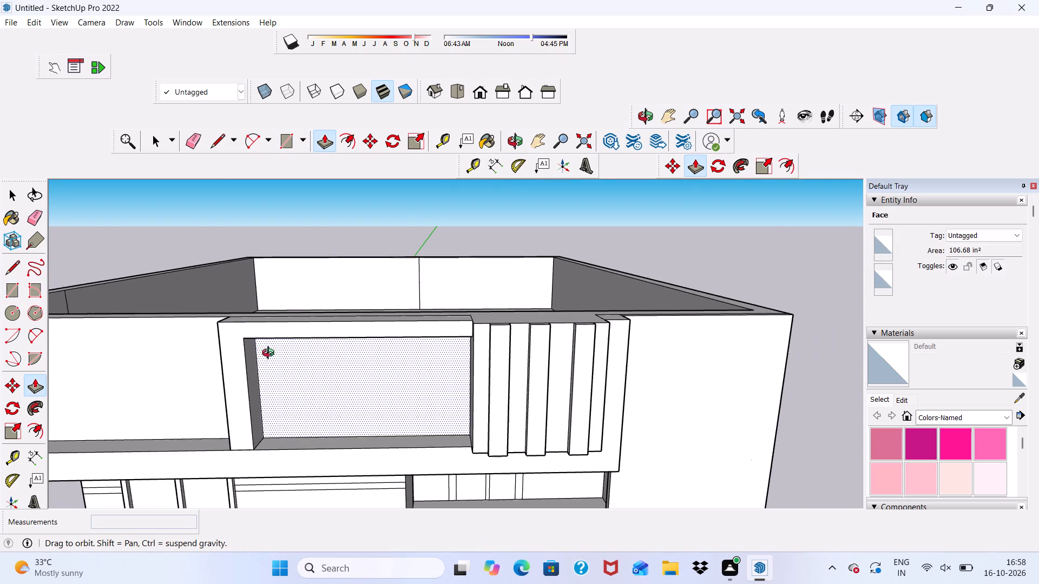
middle_drag(271, 354, 261, 289)
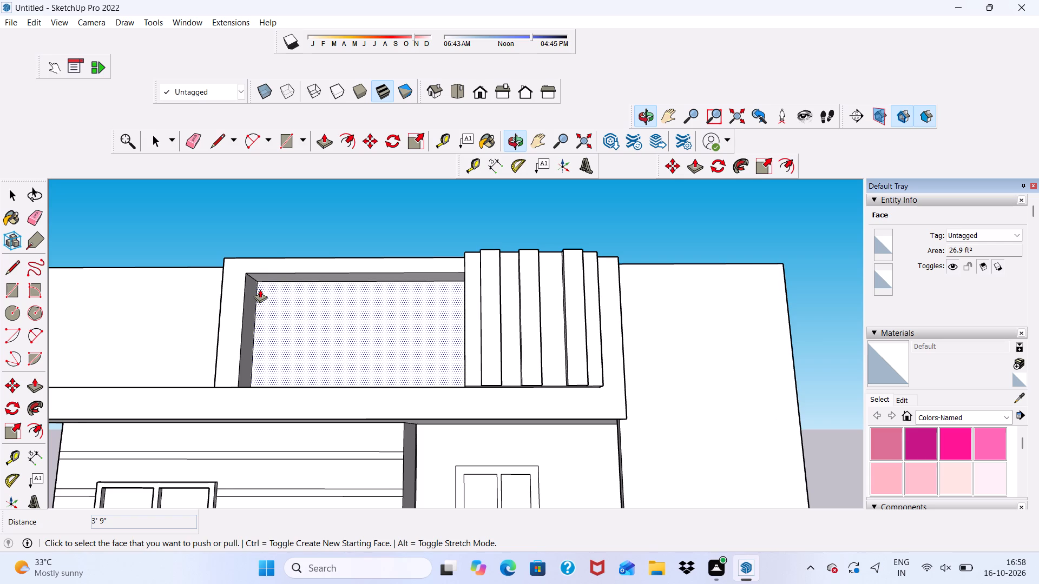
key(space)
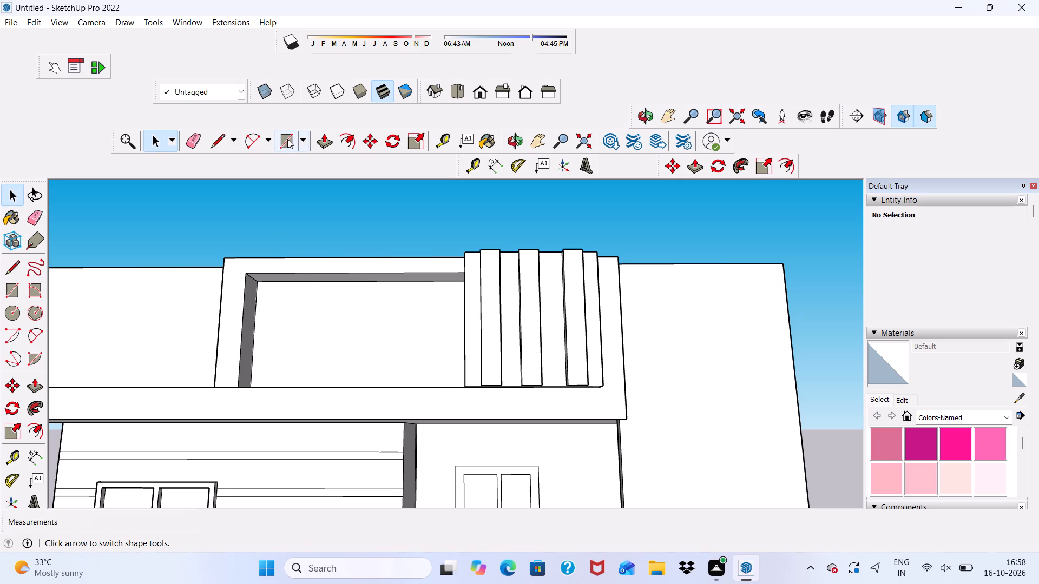
click(288, 140)
scroll(363, 321, up, 3)
scroll(365, 316, down, 1)
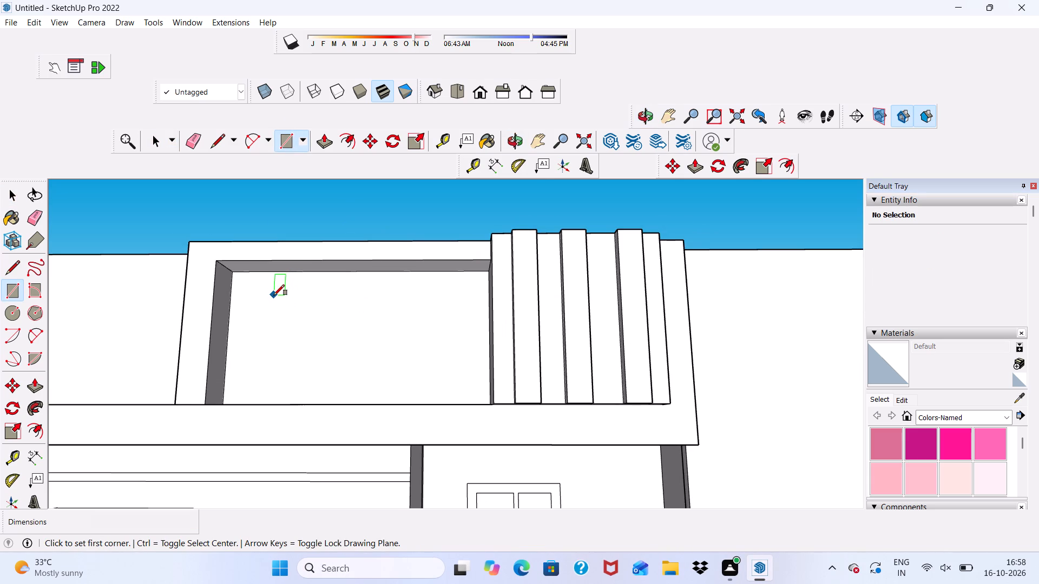
scroll(274, 295, up, 1)
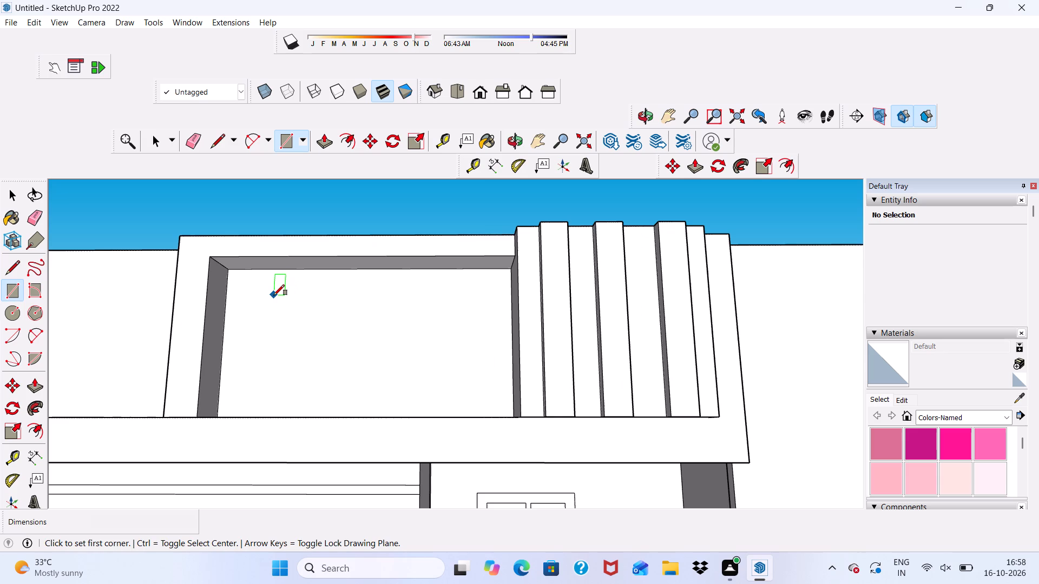
click(270, 295)
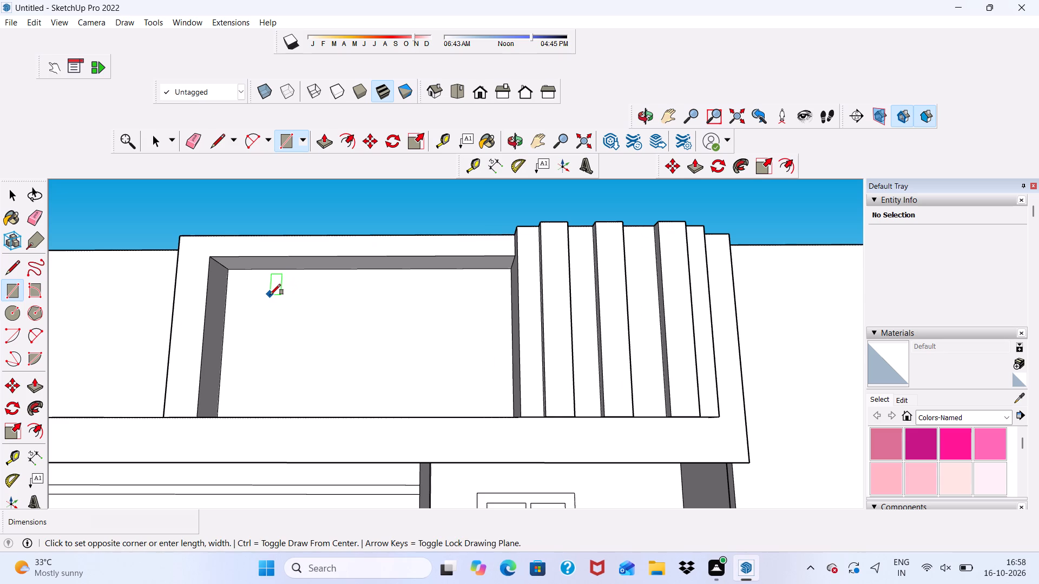
scroll(316, 323, down, 5)
scroll(339, 295, up, 3)
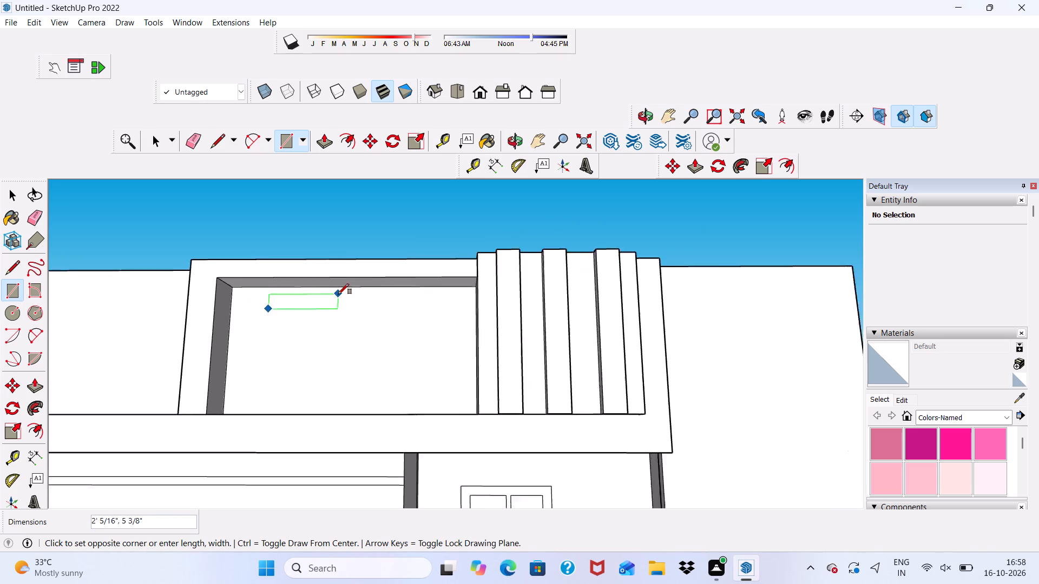
scroll(338, 294, up, 1)
scroll(293, 329, up, 7)
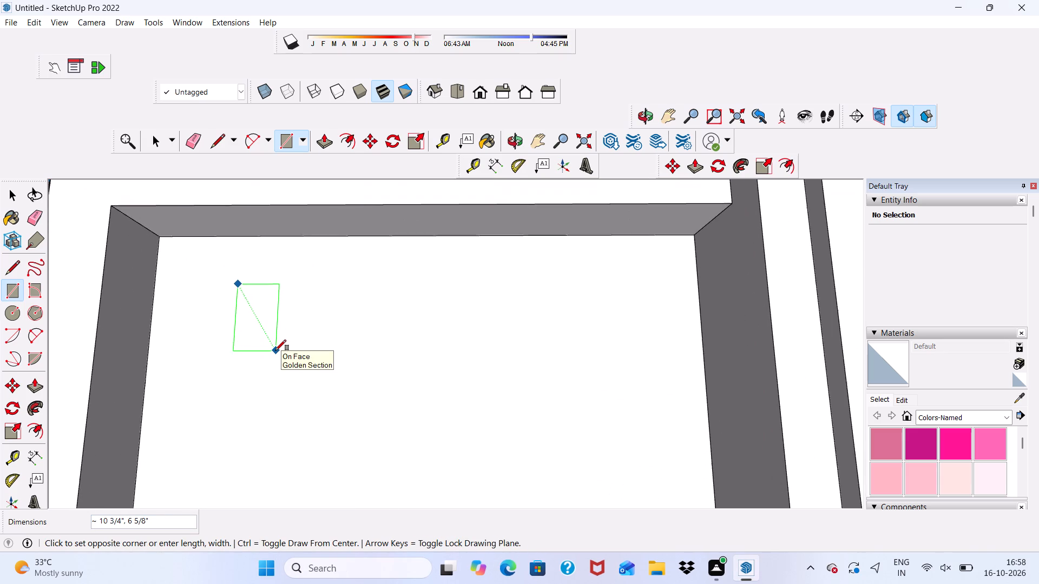
scroll(277, 359, down, 1)
middle_drag(290, 372, 327, 376)
scroll(291, 322, down, 3)
scroll(300, 424, up, 6)
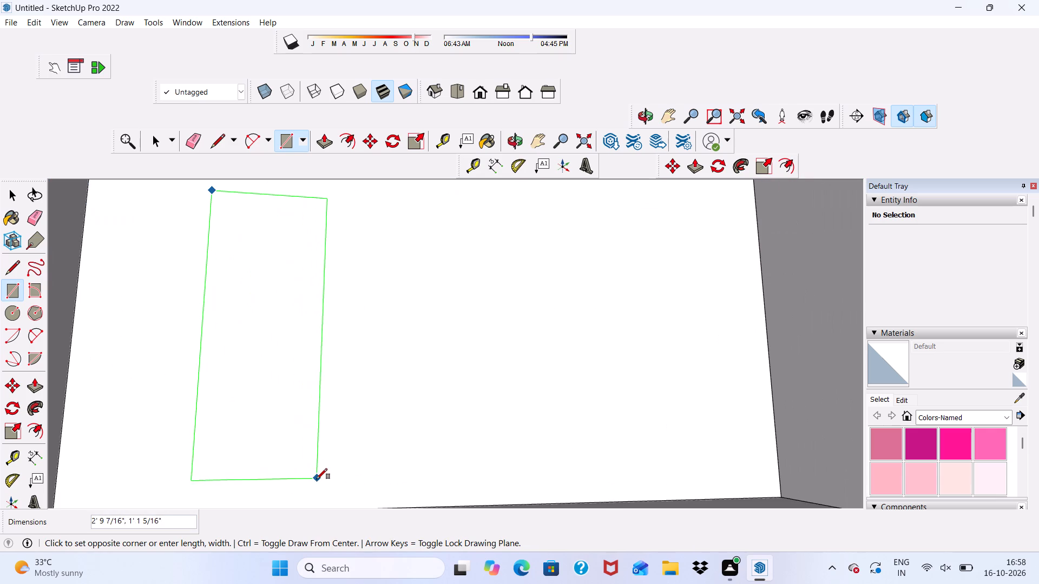
click(321, 498)
Copy the tall rectangle 2' 4 1/4" along the red axis toward the ribbed block.
scroll(297, 377, down, 6)
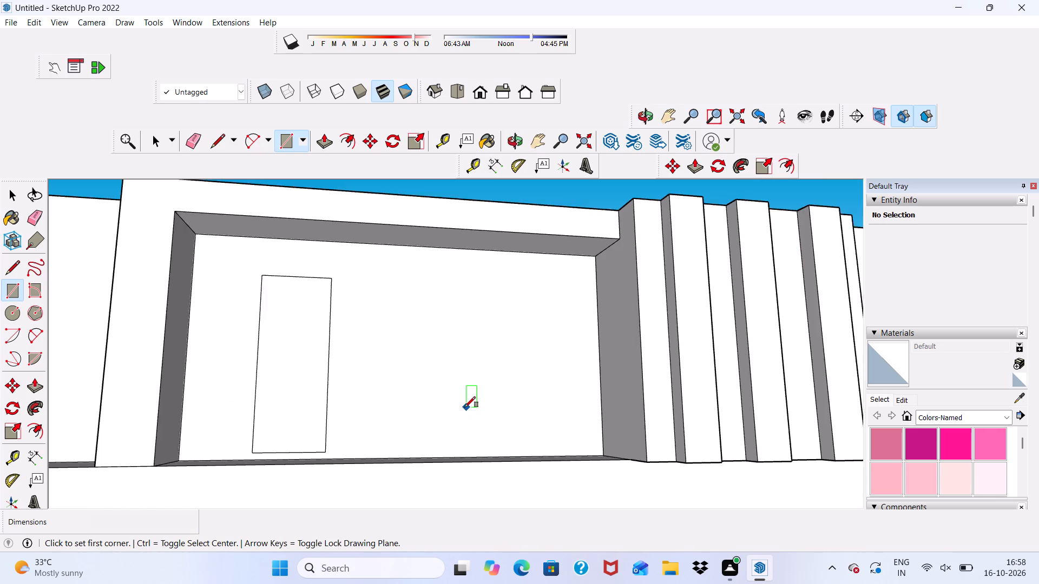
scroll(465, 407, down, 1)
middle_drag(465, 407, 403, 435)
click(391, 410)
key(space)
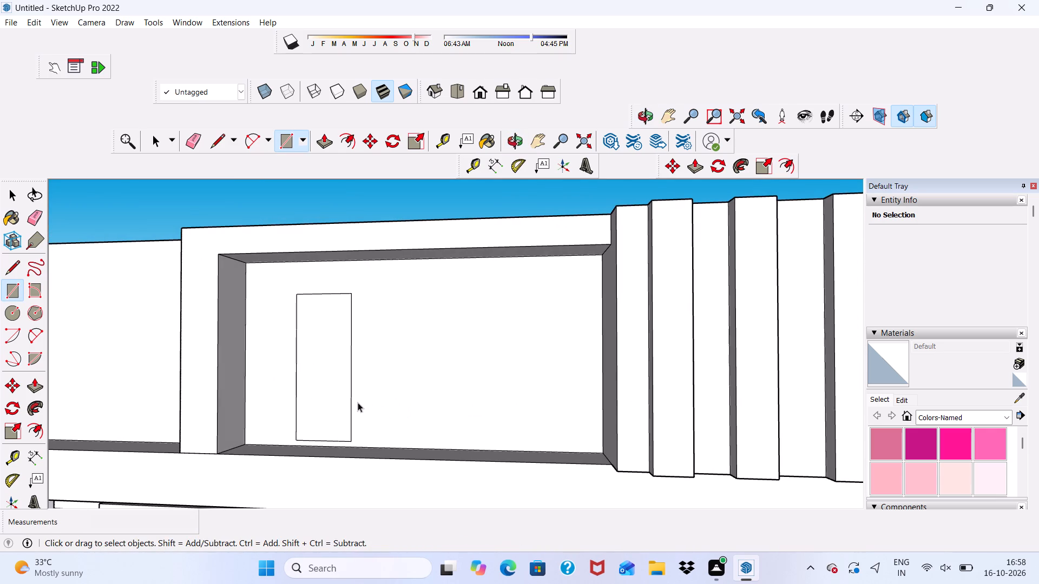
double_click(324, 383)
click(368, 130)
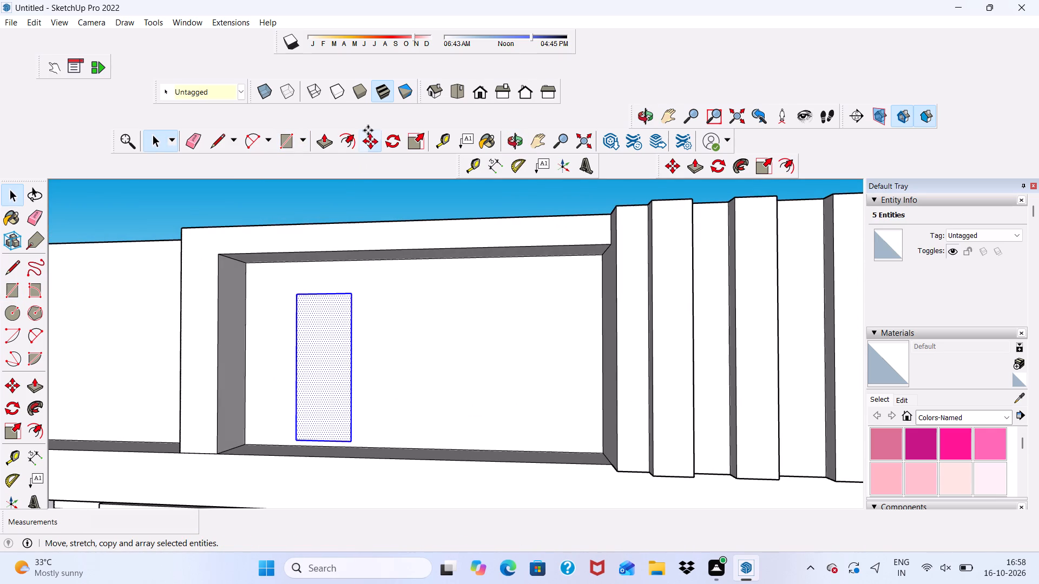
click(322, 339)
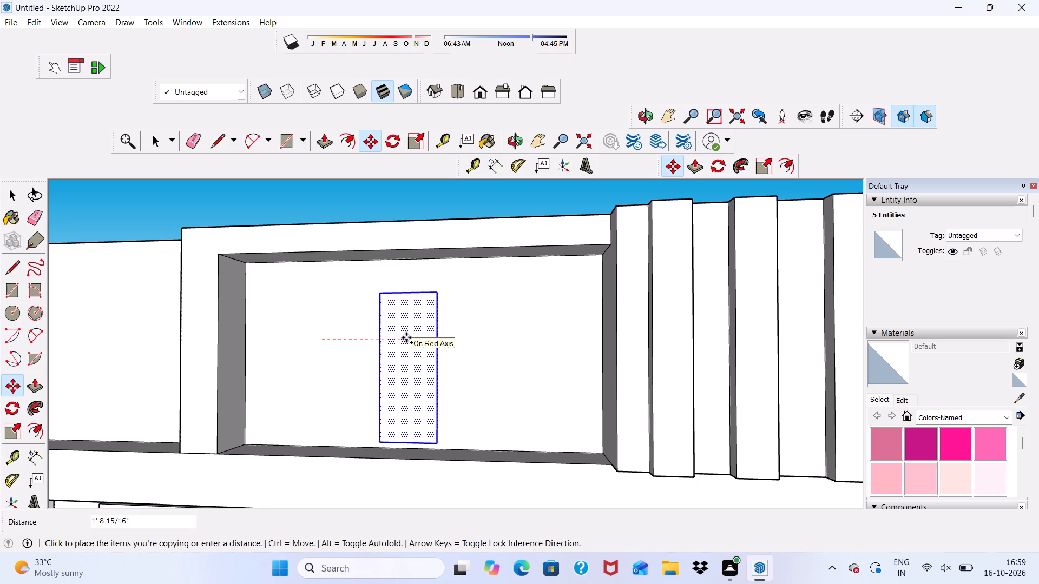
click(437, 339)
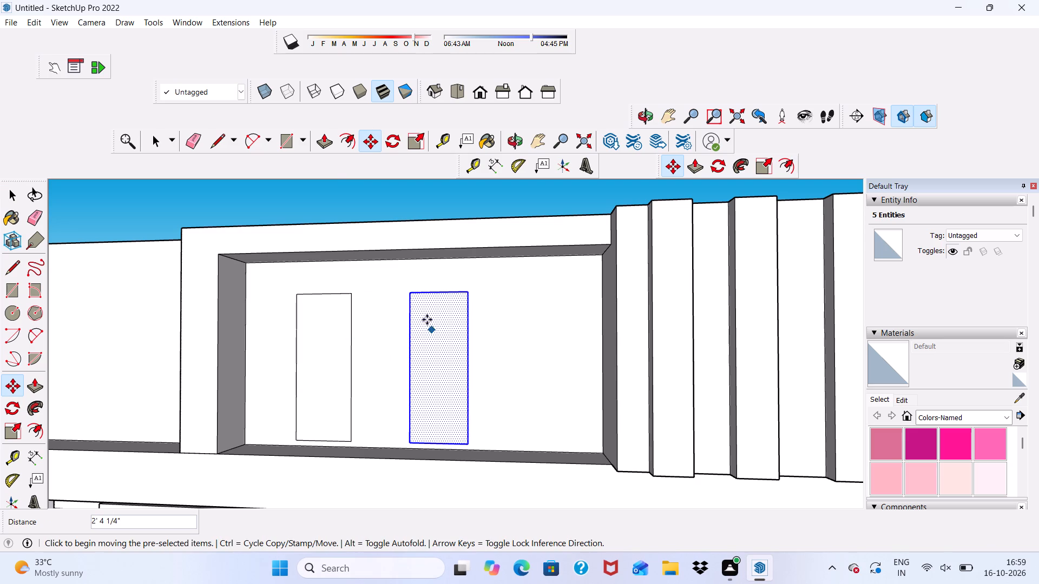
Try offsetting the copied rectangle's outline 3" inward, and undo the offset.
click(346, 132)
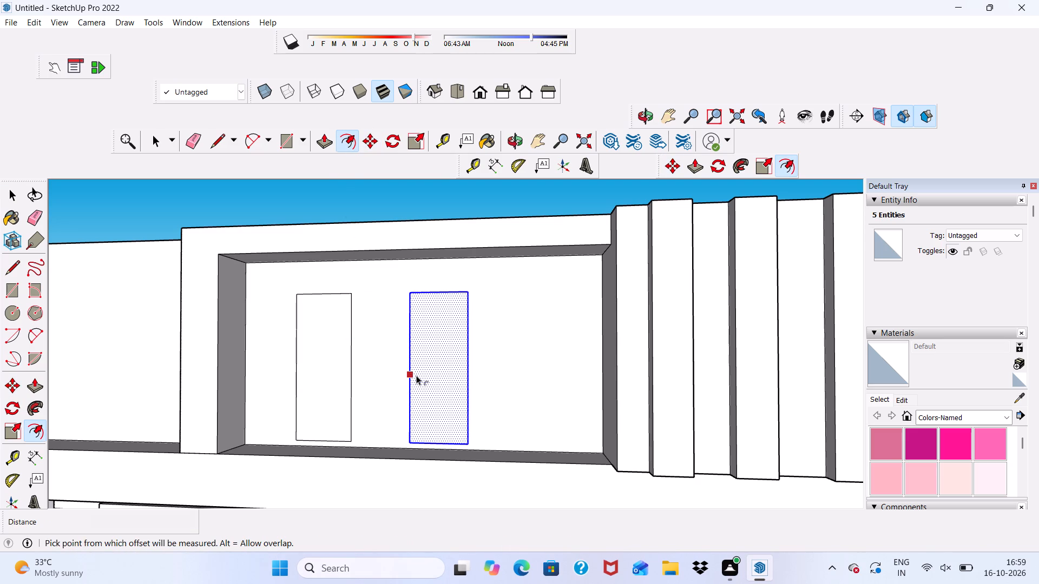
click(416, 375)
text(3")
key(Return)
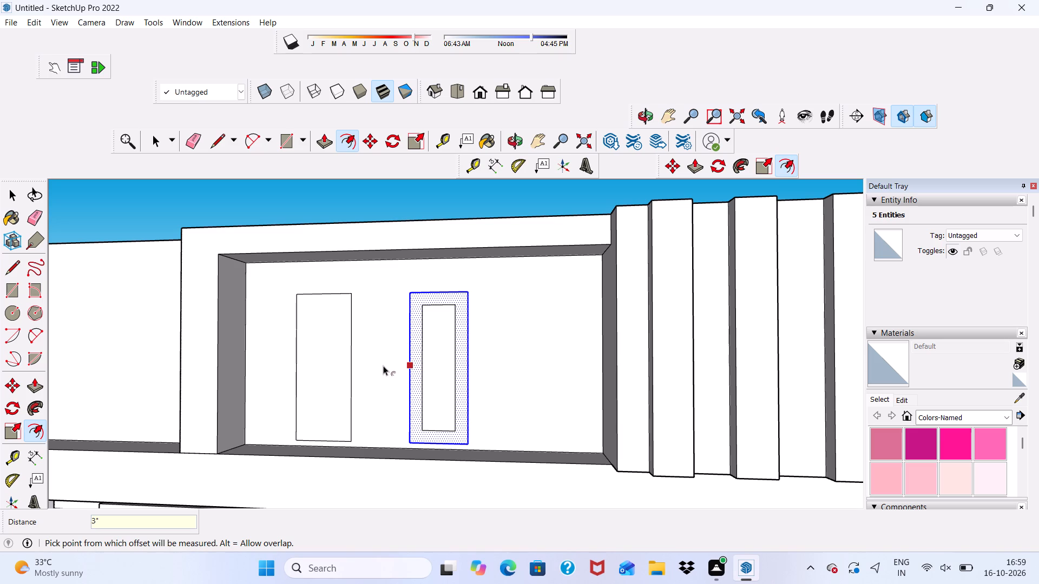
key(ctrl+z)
Offset the copied rectangle's outline outward by about 1 7/8".
drag(369, 357, 402, 353)
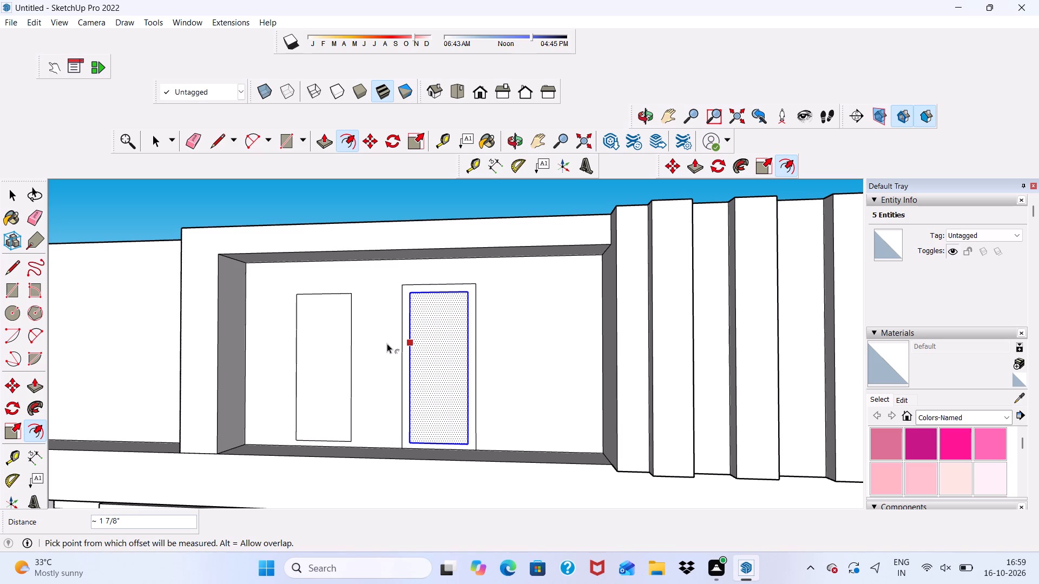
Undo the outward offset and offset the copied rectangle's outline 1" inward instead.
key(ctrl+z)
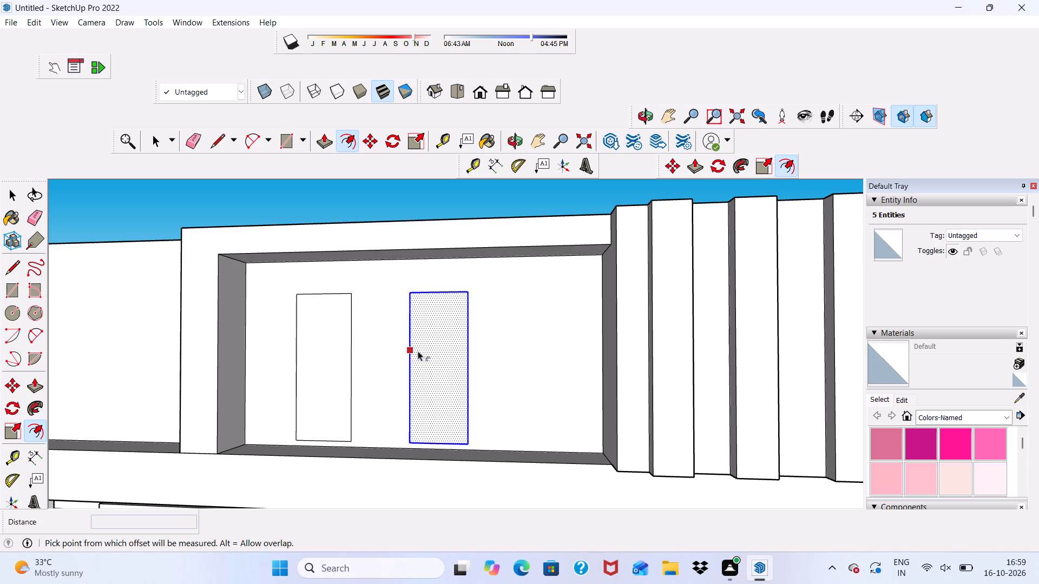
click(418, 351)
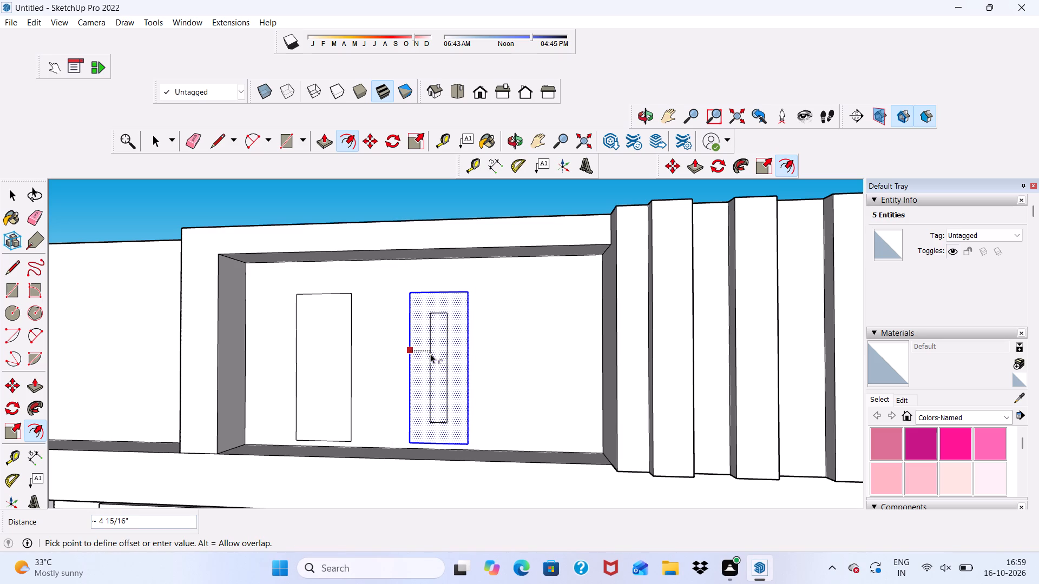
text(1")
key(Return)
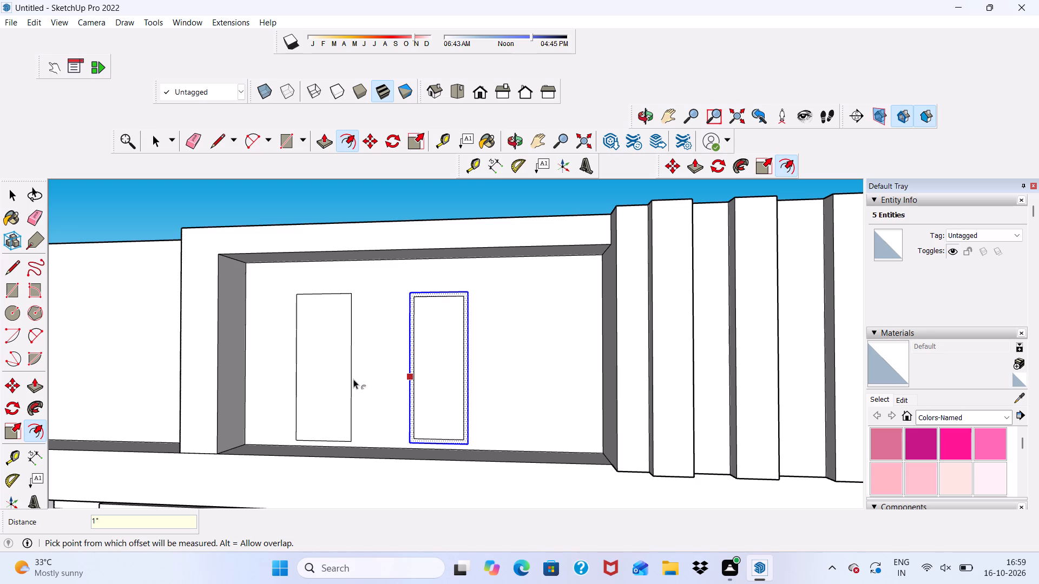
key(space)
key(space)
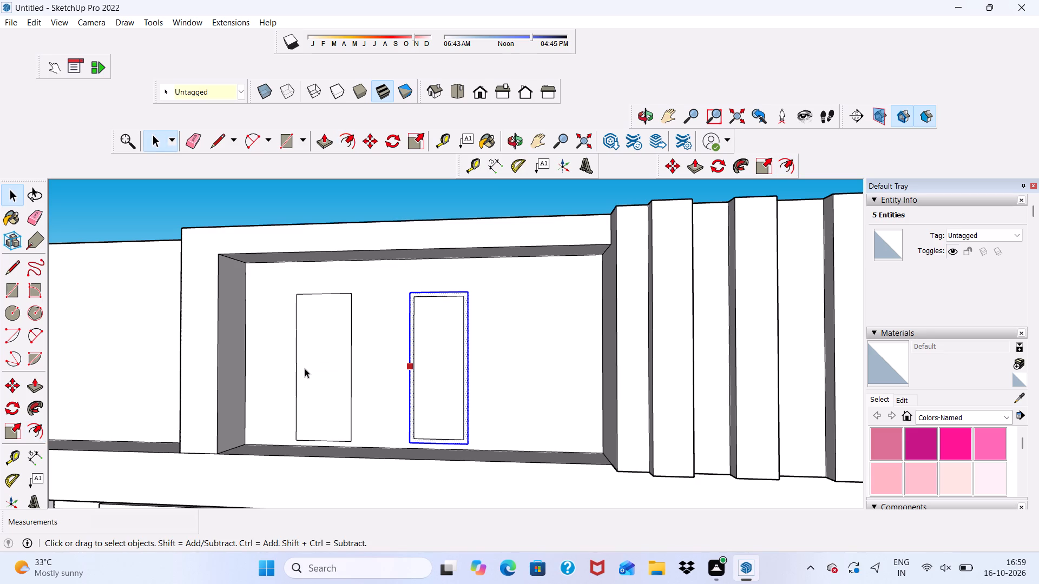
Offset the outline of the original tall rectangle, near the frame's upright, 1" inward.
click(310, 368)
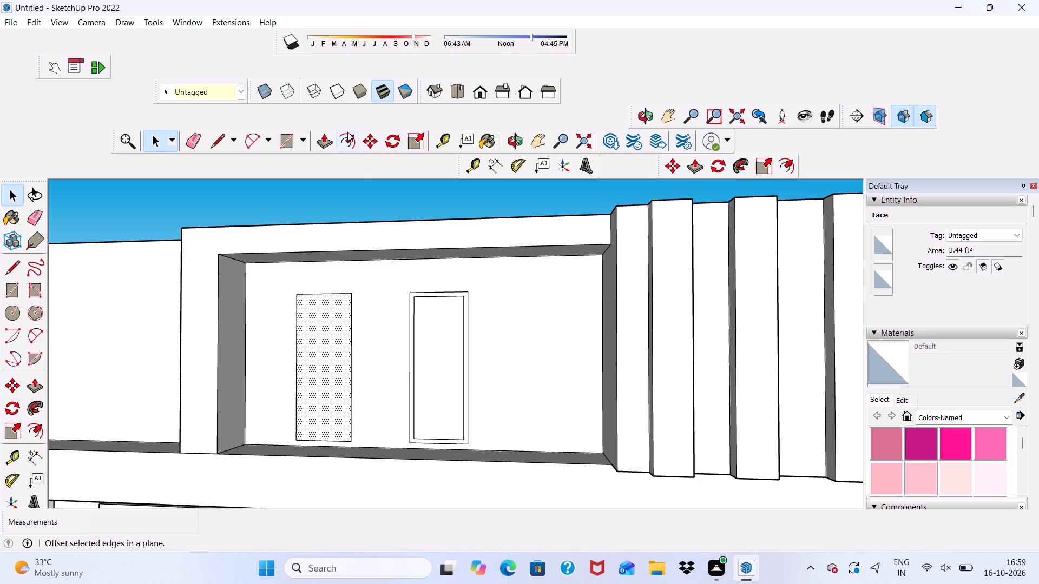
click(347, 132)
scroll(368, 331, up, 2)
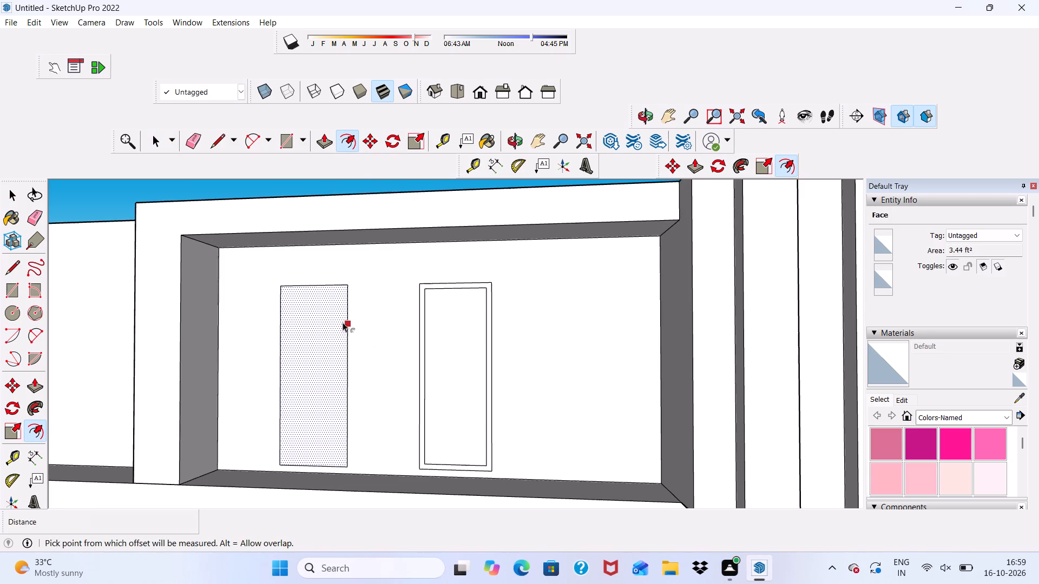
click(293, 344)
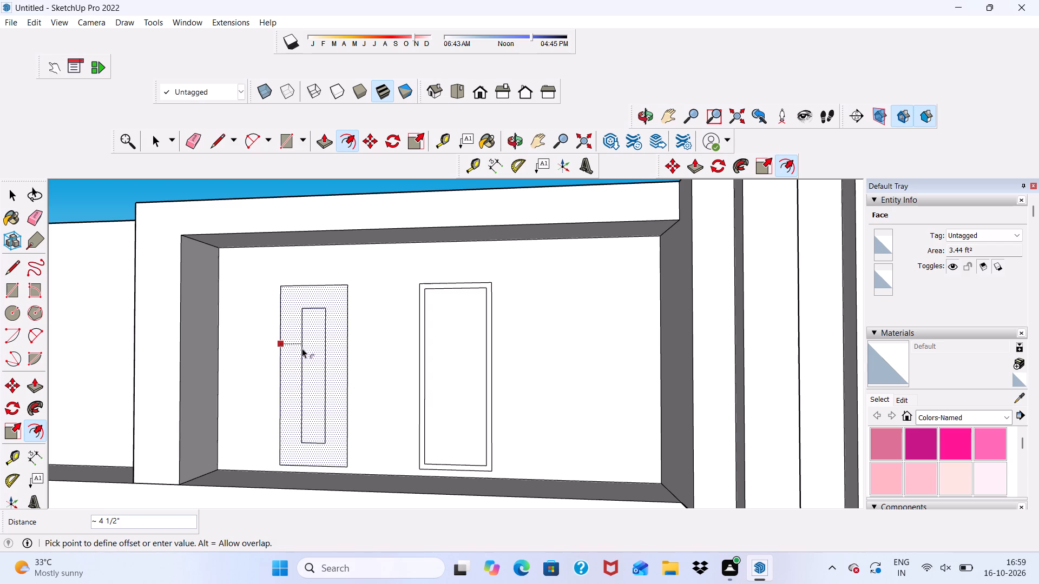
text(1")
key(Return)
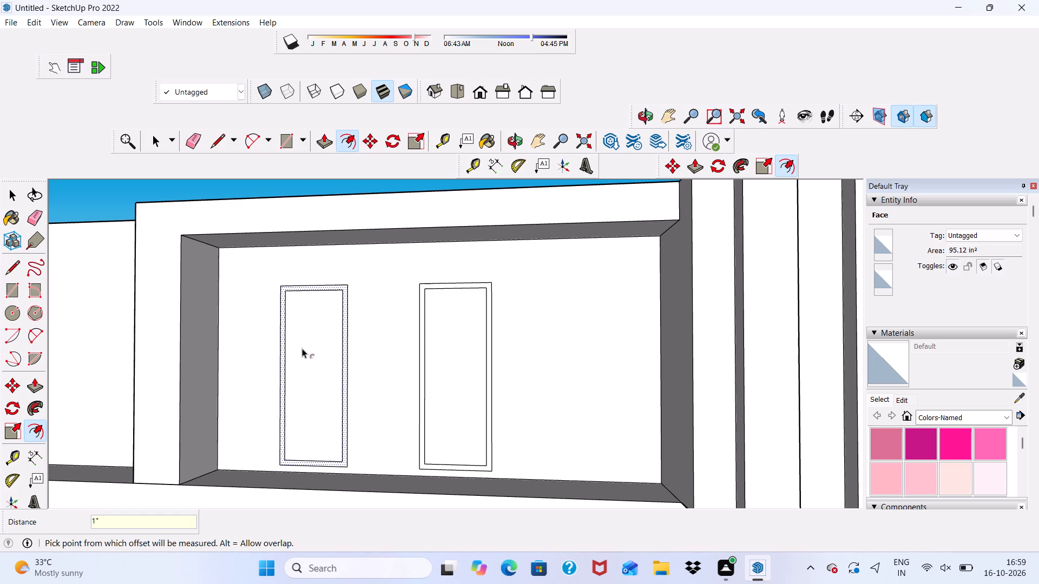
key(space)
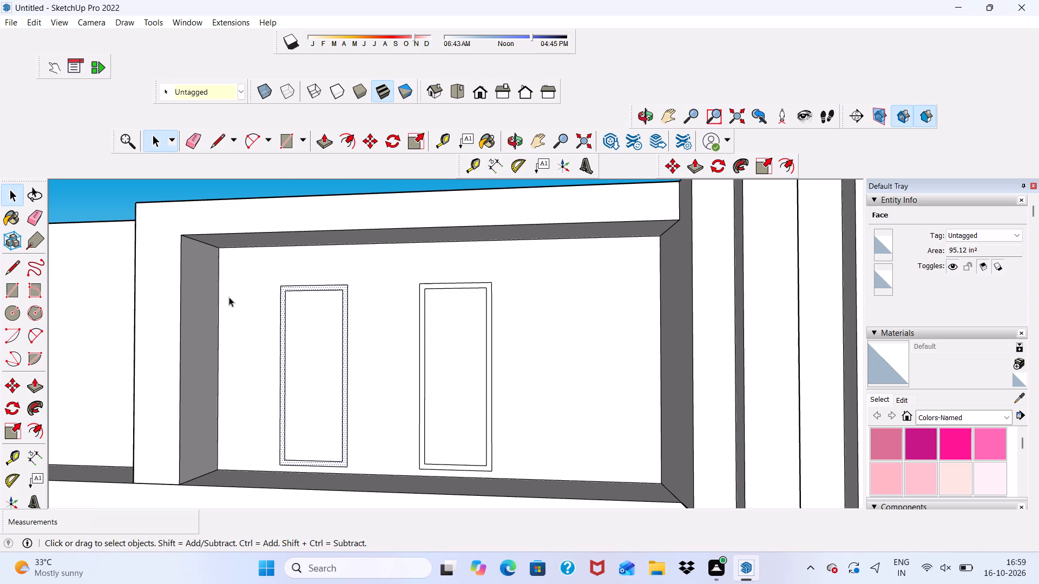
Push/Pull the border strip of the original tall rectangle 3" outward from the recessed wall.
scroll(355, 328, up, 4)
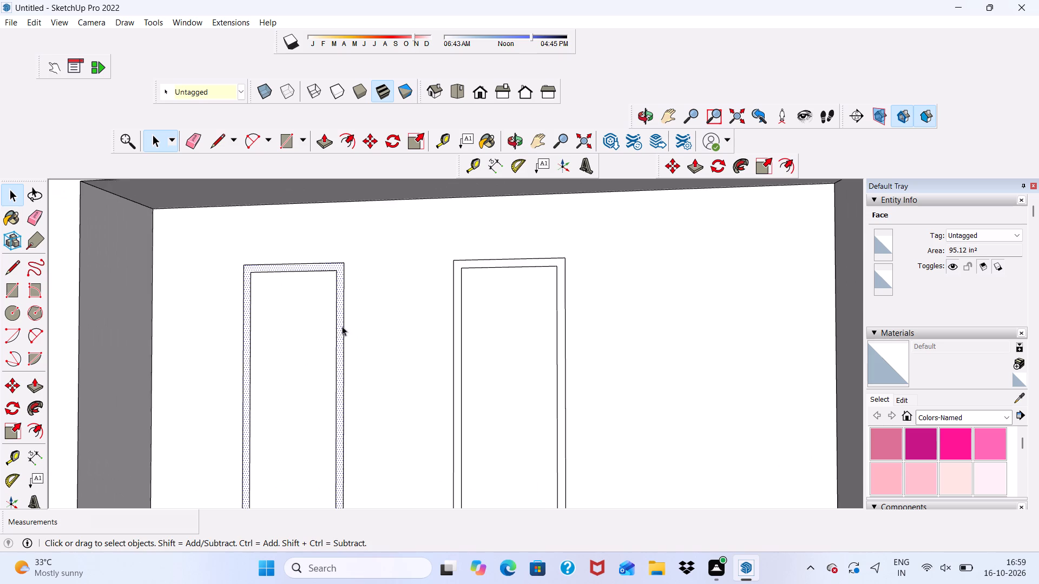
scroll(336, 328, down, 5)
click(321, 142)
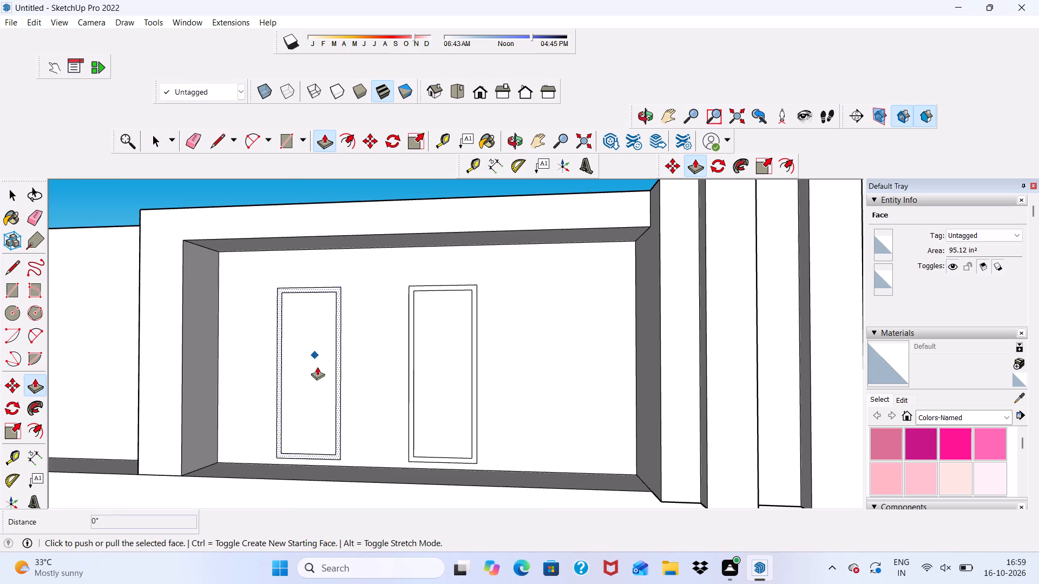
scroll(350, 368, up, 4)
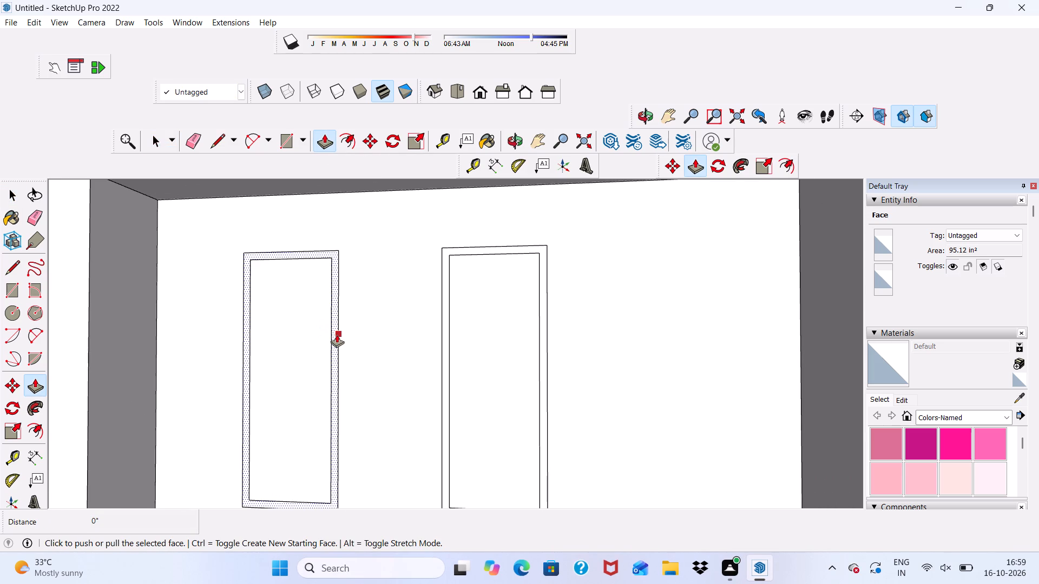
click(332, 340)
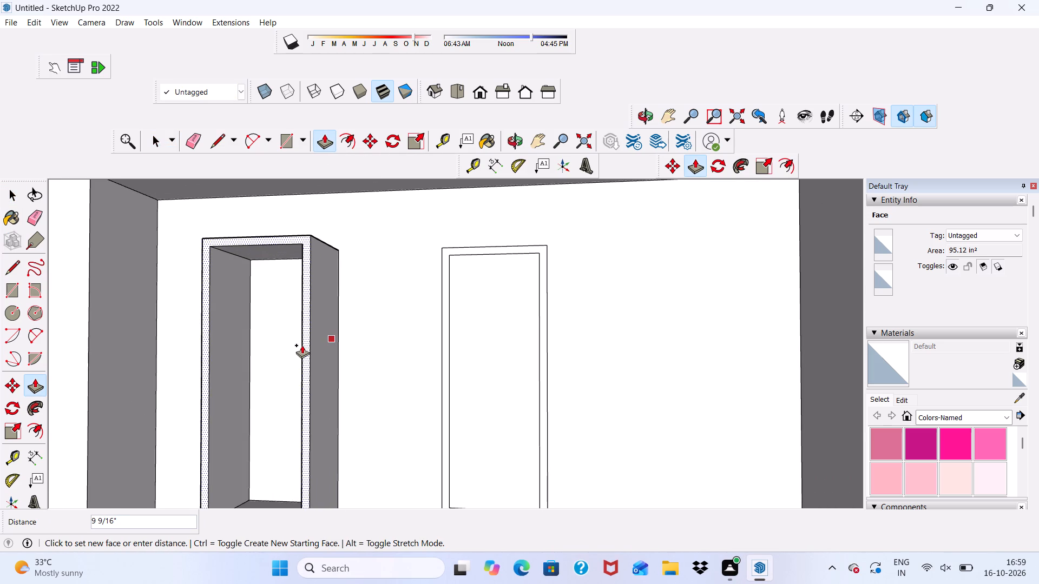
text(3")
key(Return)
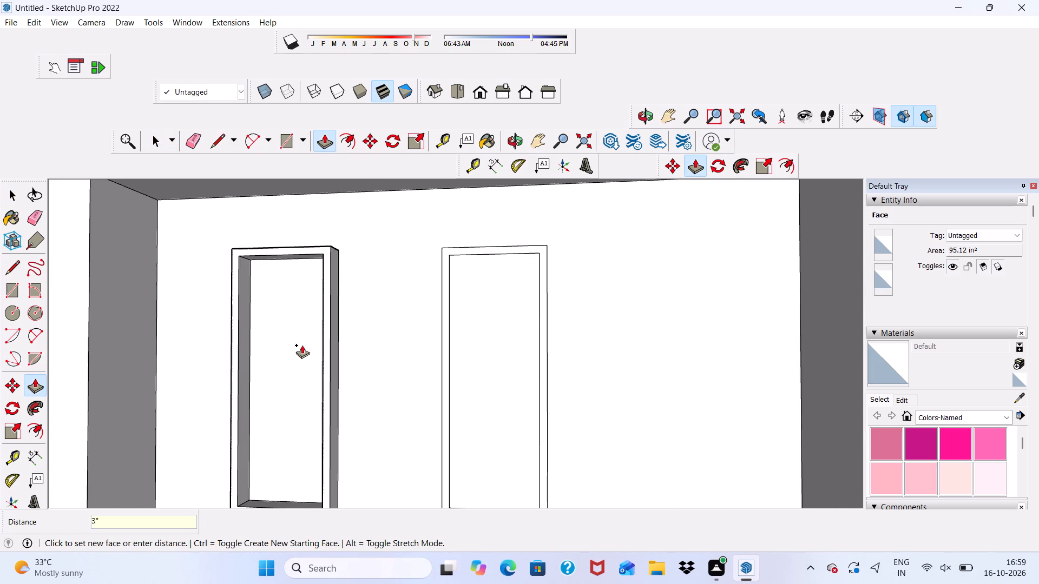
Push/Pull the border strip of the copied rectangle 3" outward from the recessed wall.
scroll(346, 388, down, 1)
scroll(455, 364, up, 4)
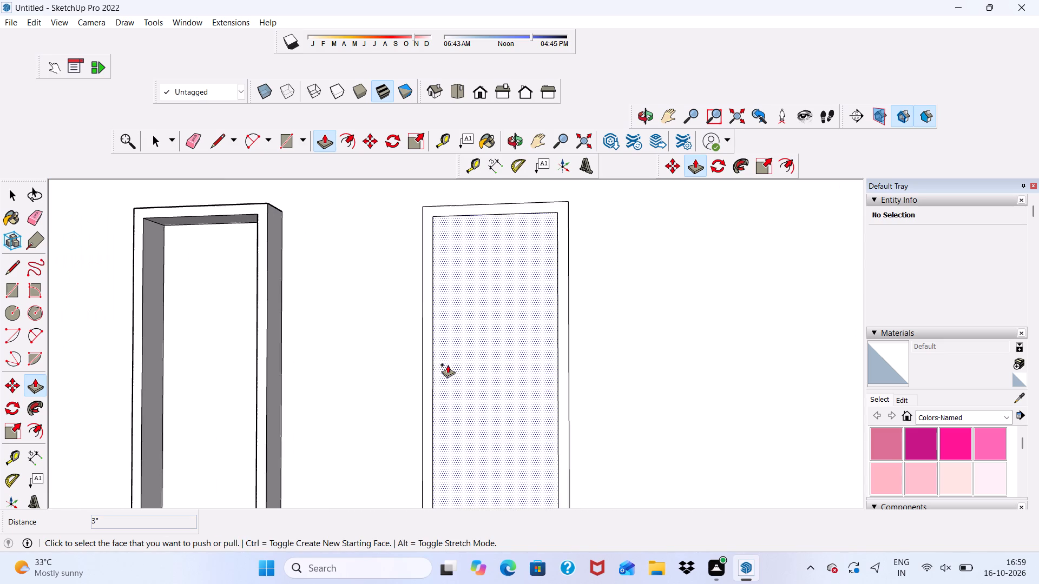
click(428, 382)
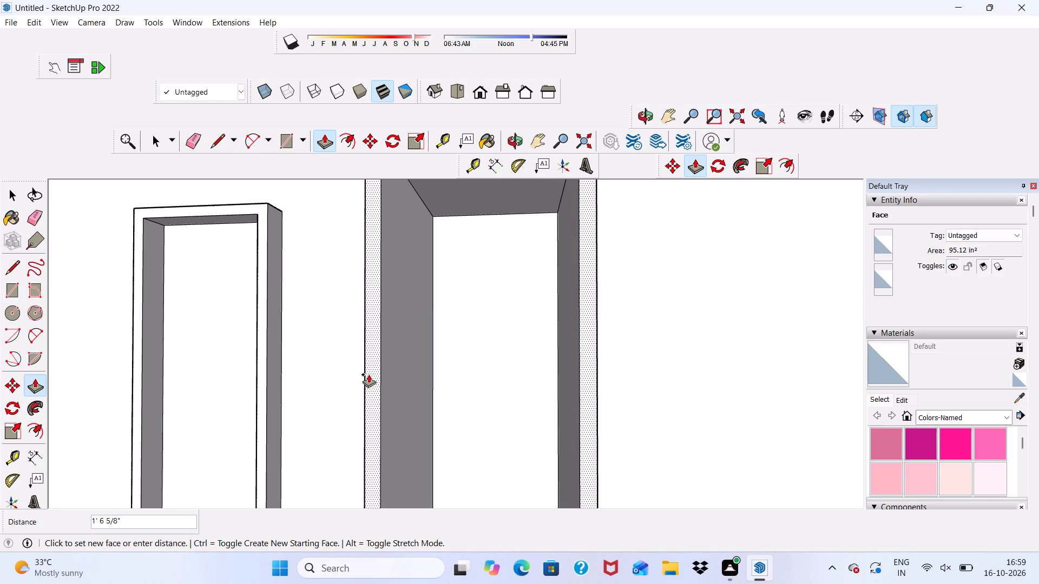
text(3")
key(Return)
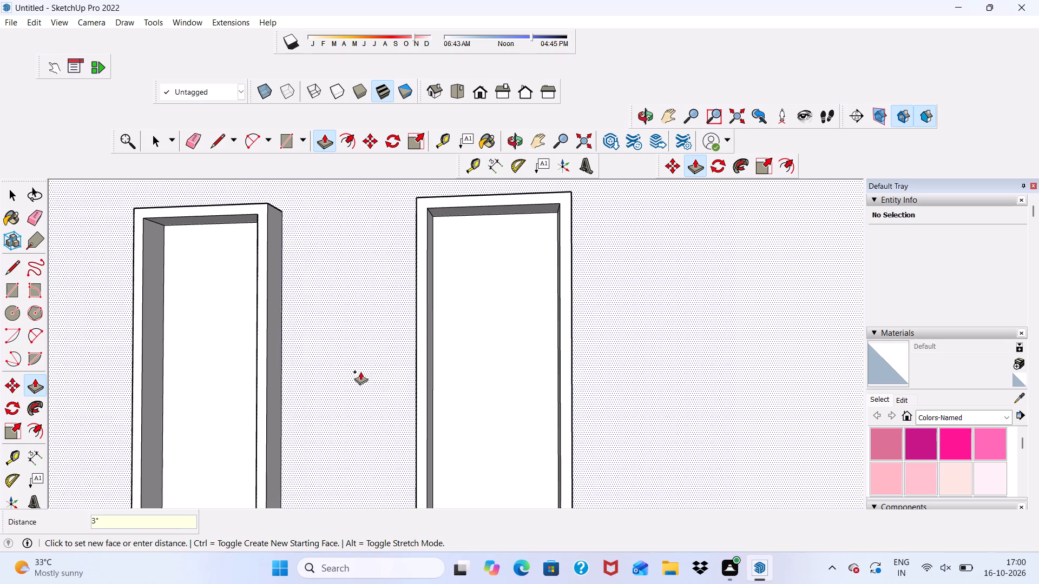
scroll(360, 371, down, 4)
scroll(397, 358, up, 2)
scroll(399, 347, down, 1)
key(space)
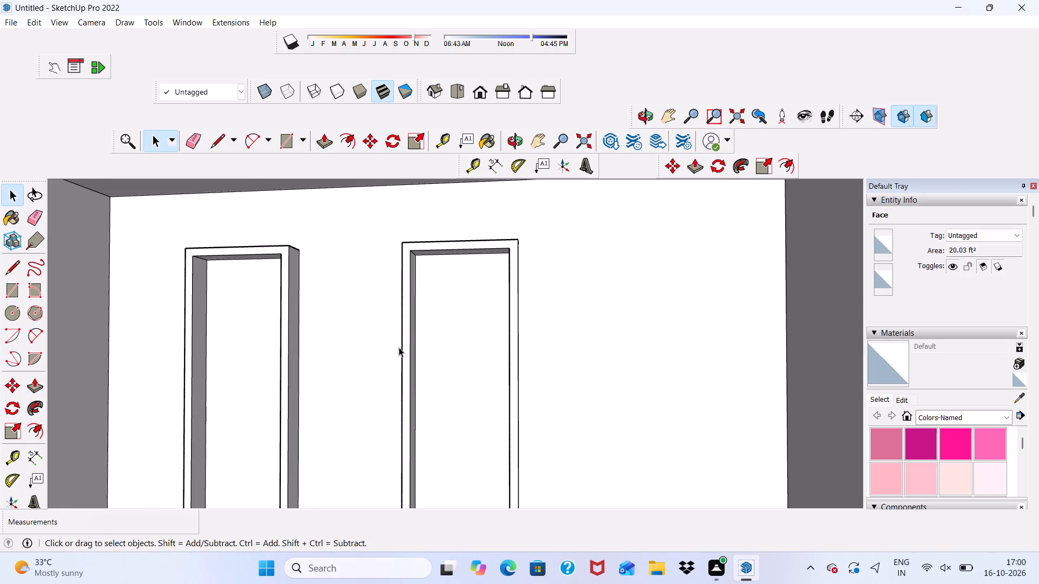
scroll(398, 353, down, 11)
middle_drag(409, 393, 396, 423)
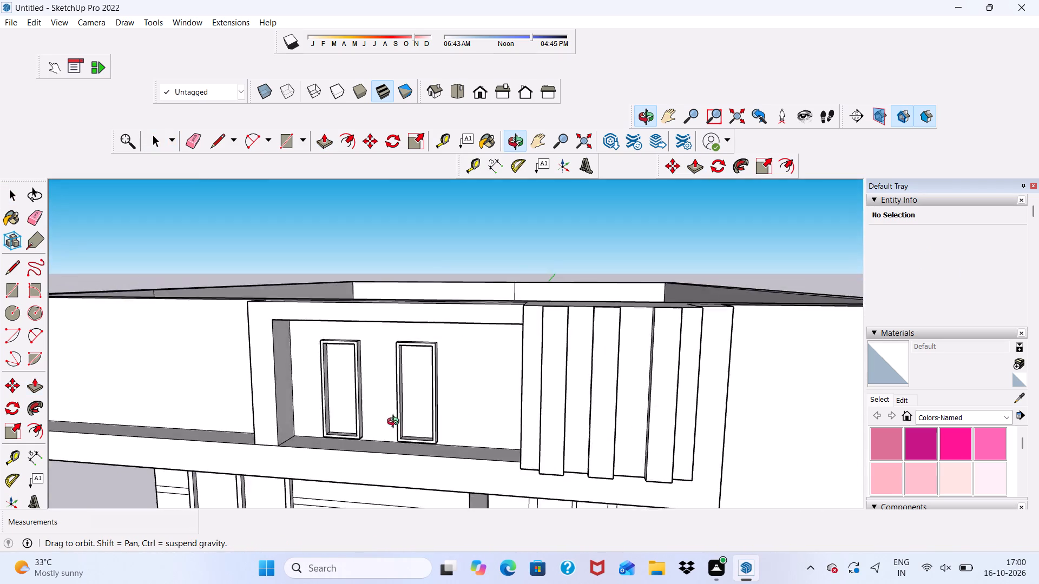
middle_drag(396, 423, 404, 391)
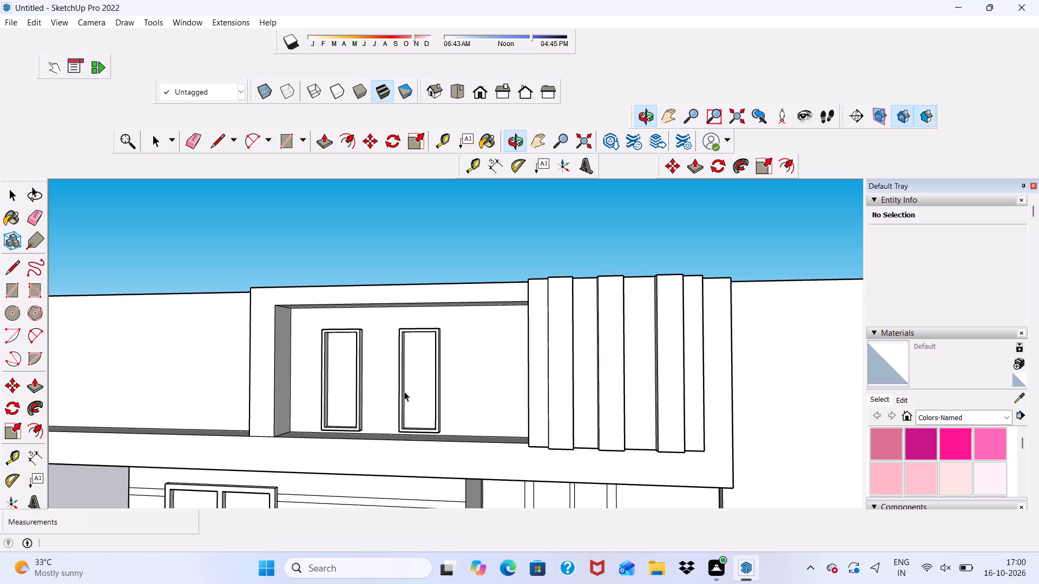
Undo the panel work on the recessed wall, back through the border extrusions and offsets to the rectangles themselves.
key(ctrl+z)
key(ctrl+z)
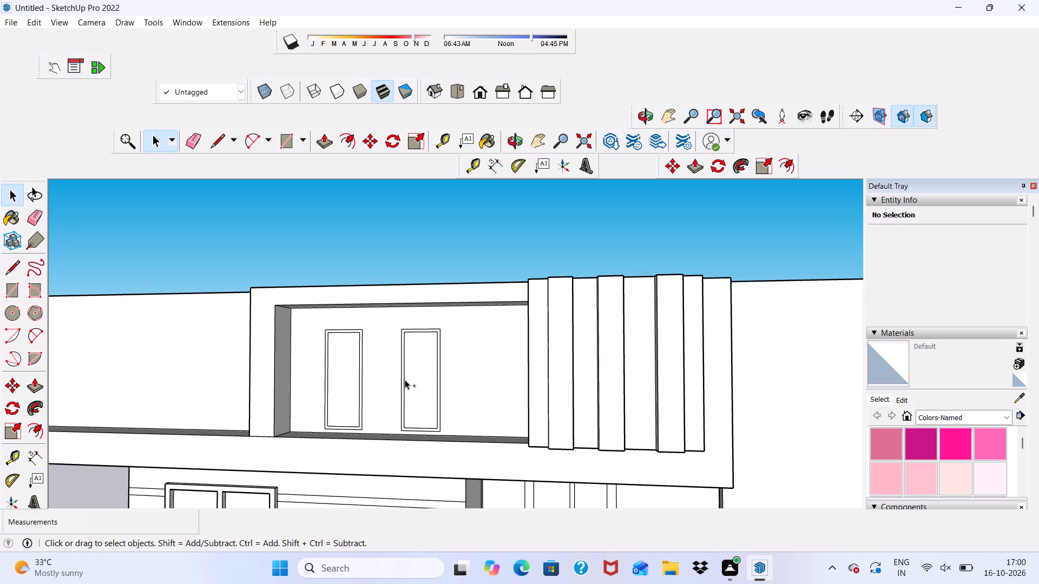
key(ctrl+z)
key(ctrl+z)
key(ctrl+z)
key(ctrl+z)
Draw a tall rectangle about 2' 7" by 1' 1 1/2" on the bare recessed wall, near the frame's upright.
scroll(343, 344, up, 1)
click(282, 145)
scroll(347, 303, up, 2)
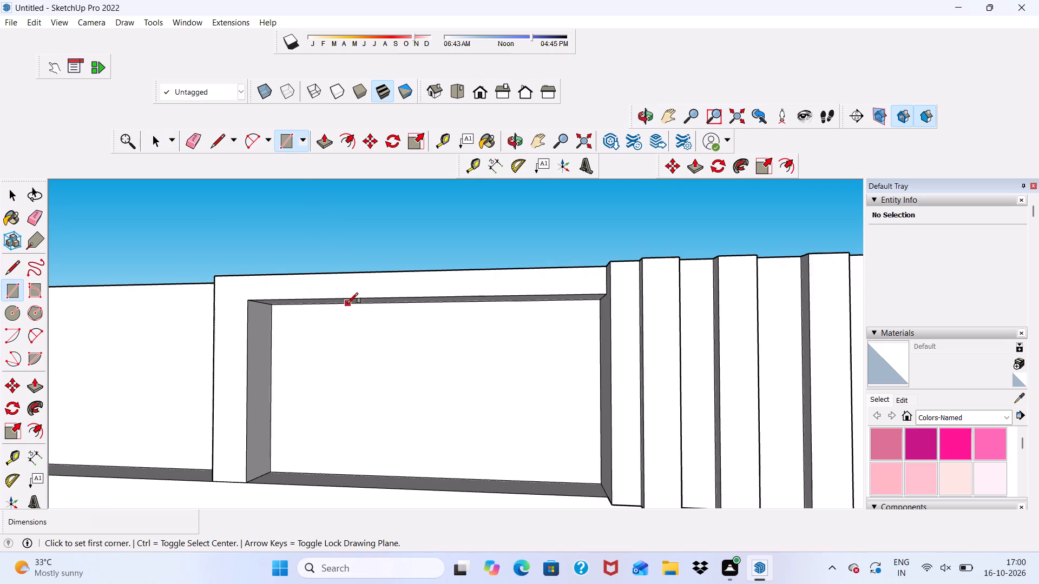
scroll(352, 317, down, 1)
middle_drag(352, 320, 366, 286)
scroll(334, 336, up, 2)
click(322, 322)
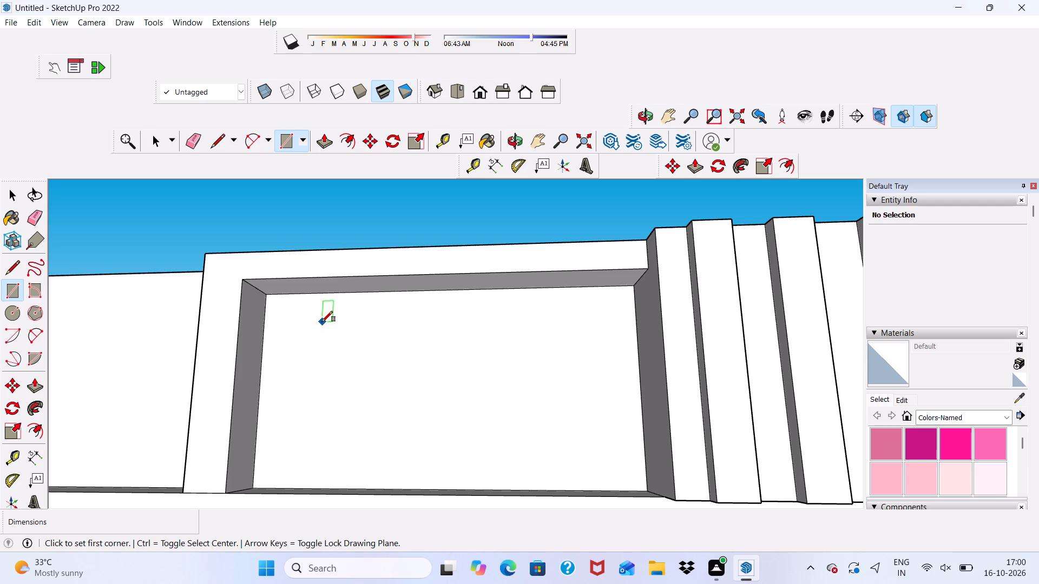
click(374, 456)
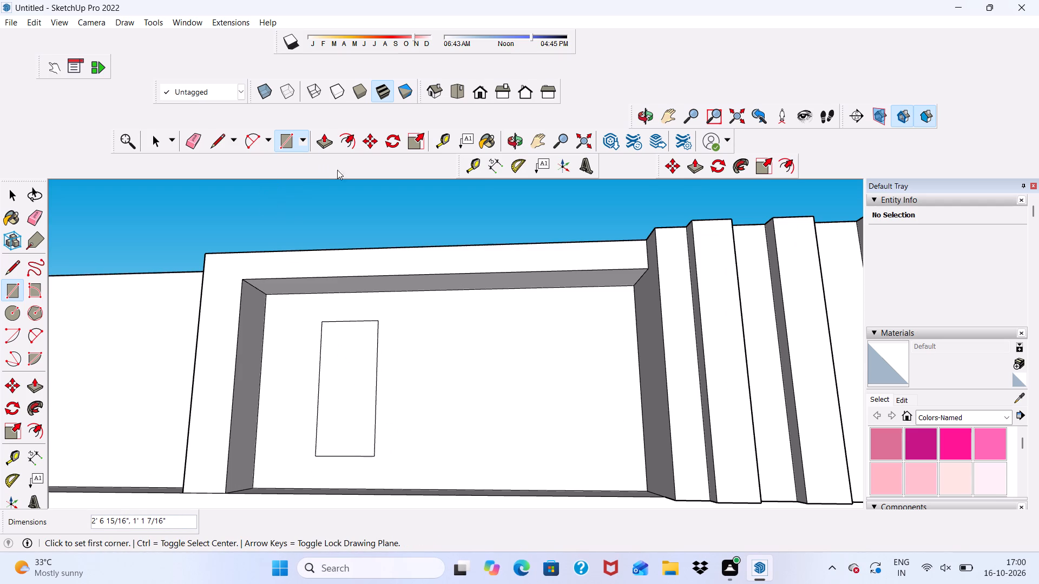
key(space)
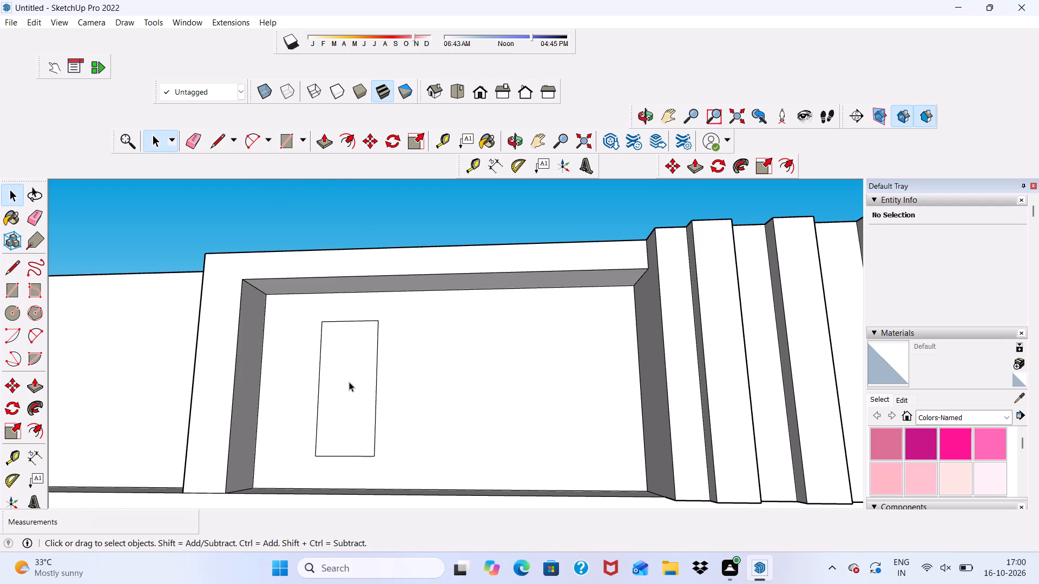
Copy the tall rectangle with its edges about 2' 3 11/16" along the red axis toward the ribbed block.
double_click(337, 375)
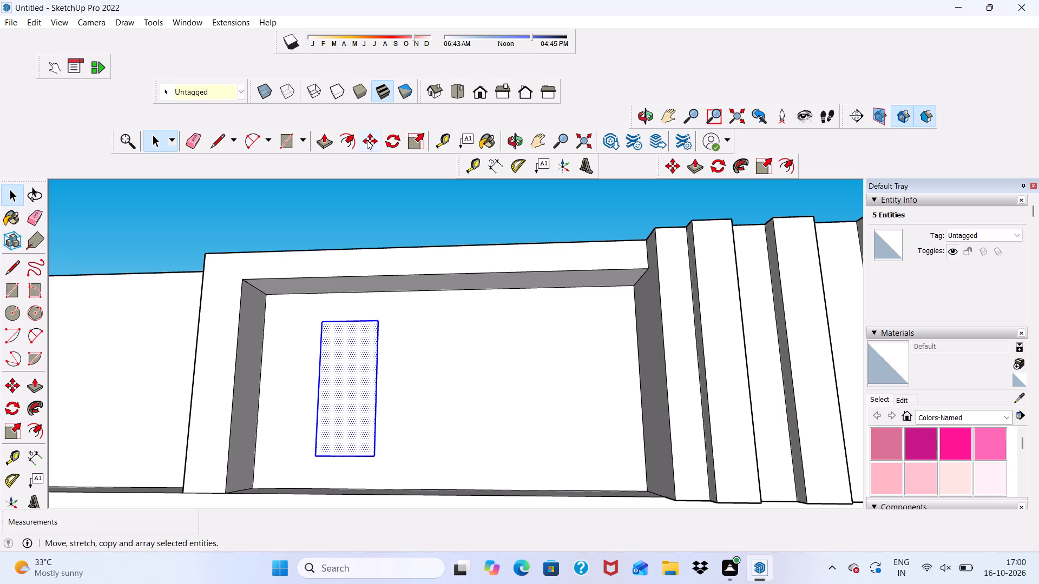
click(367, 139)
click(365, 393)
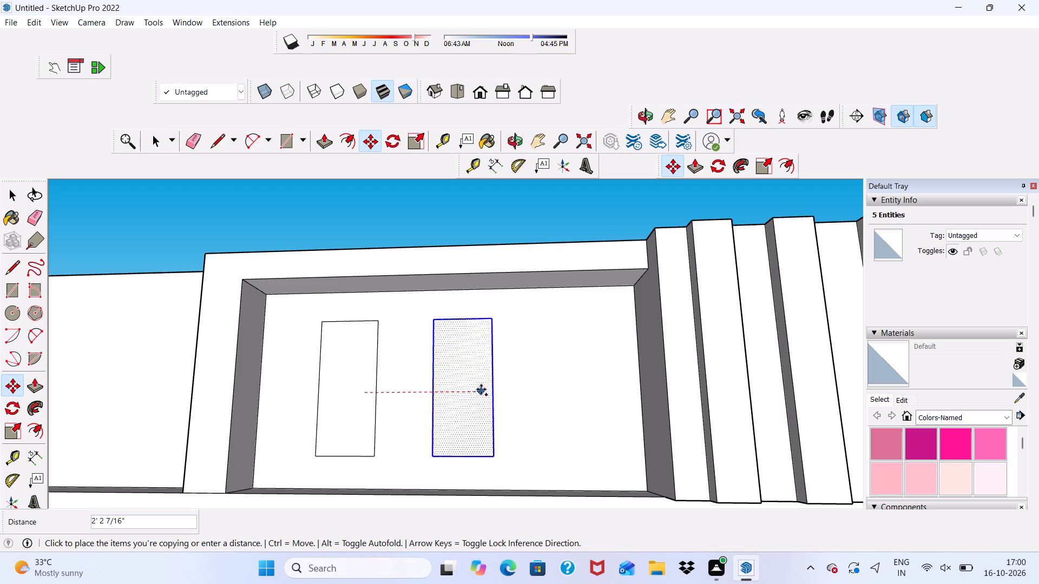
click(486, 388)
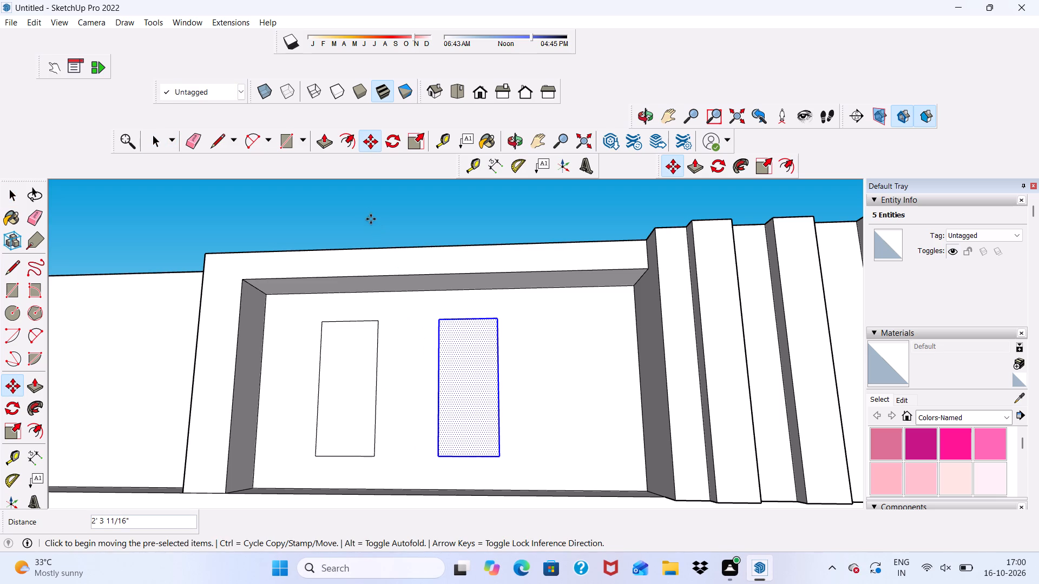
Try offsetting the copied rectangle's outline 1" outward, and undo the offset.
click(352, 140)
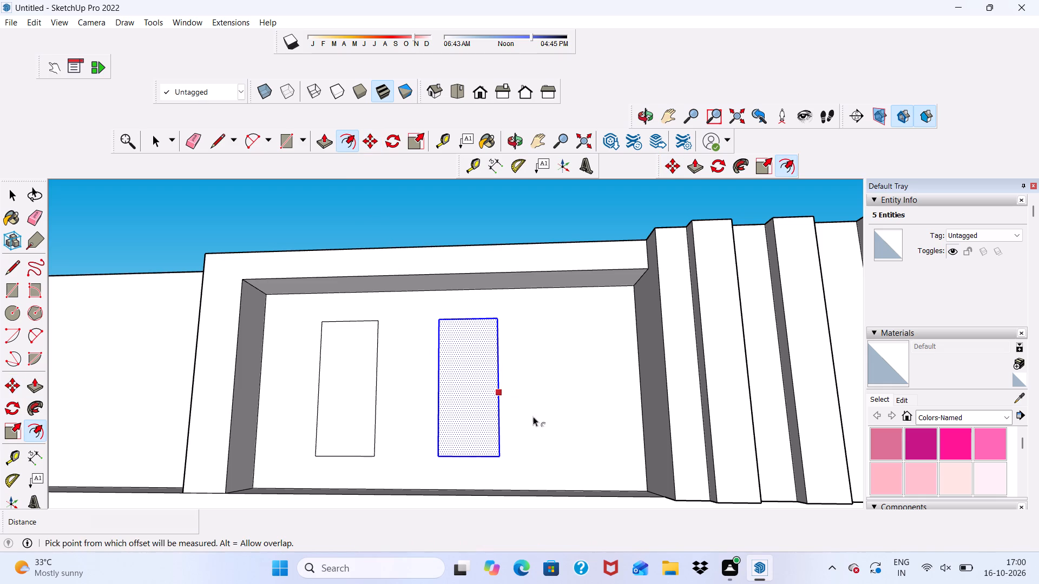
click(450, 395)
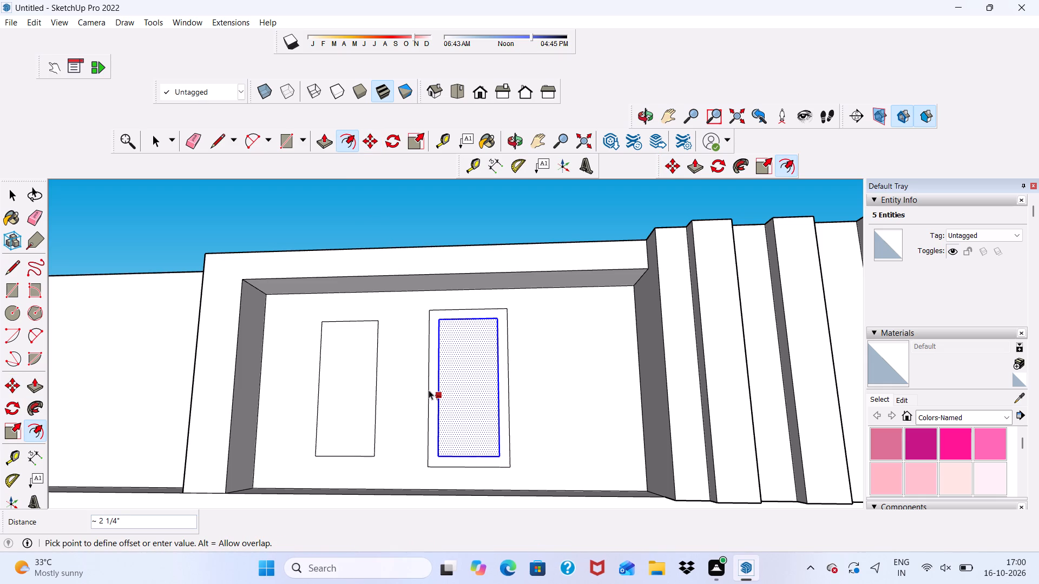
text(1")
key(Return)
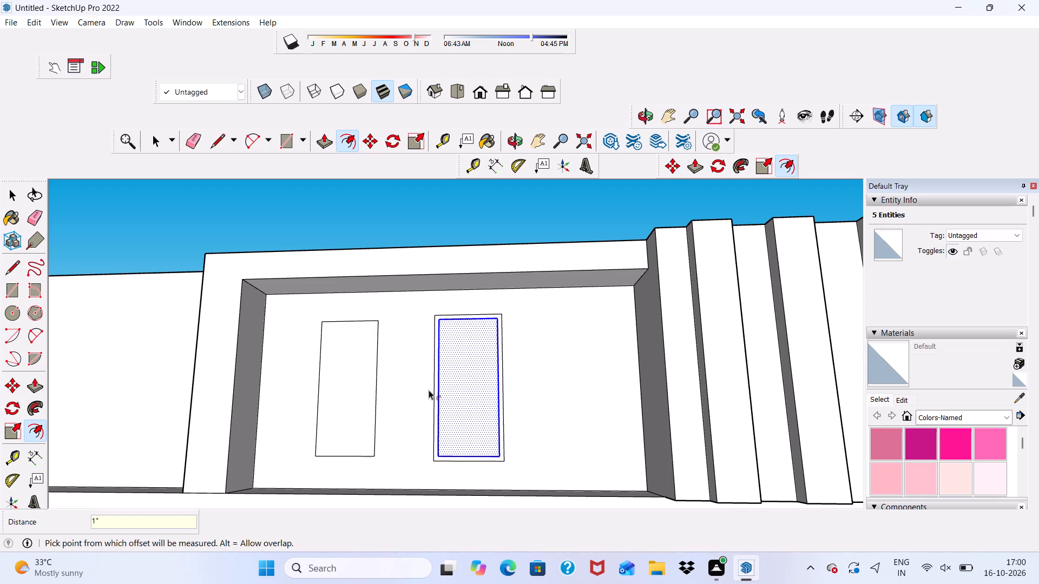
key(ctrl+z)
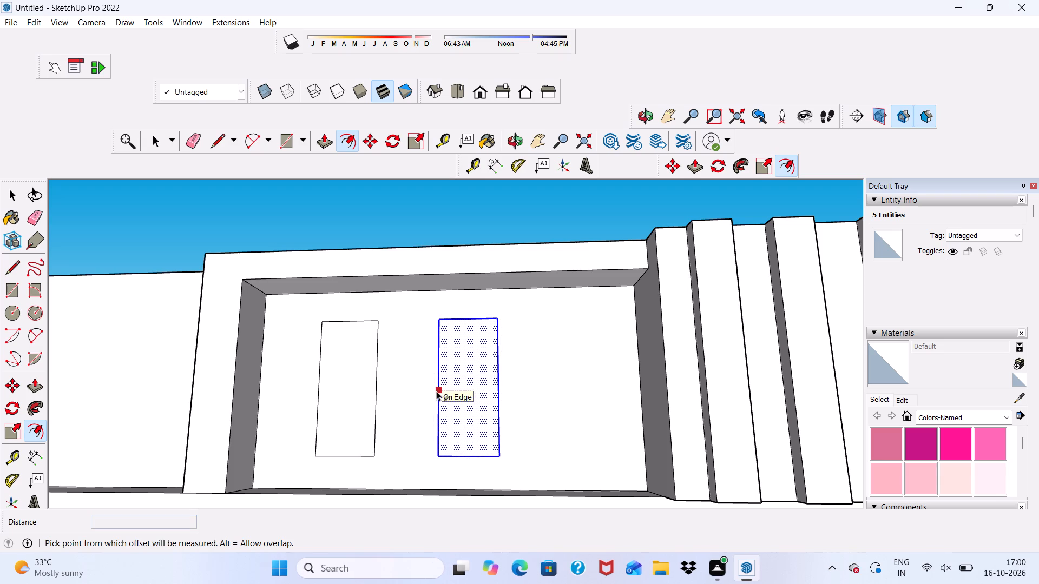
Offset the copied rectangle's outline 2" outward.
click(436, 391)
text(2")
key(Return)
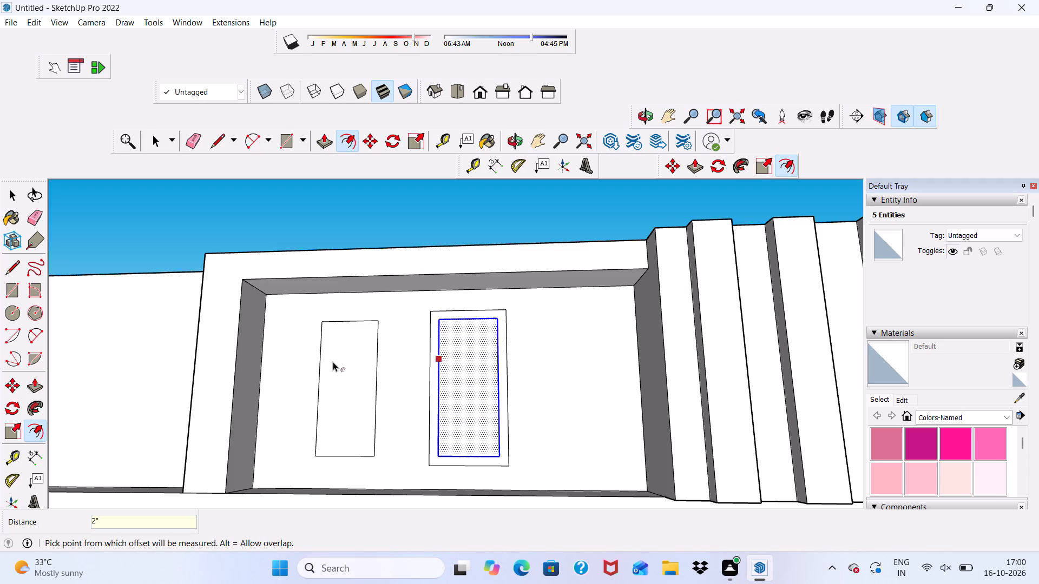
key(space)
Offset the outline of the original tall rectangle, nearest the frame's upright, 2" outward.
click(353, 385)
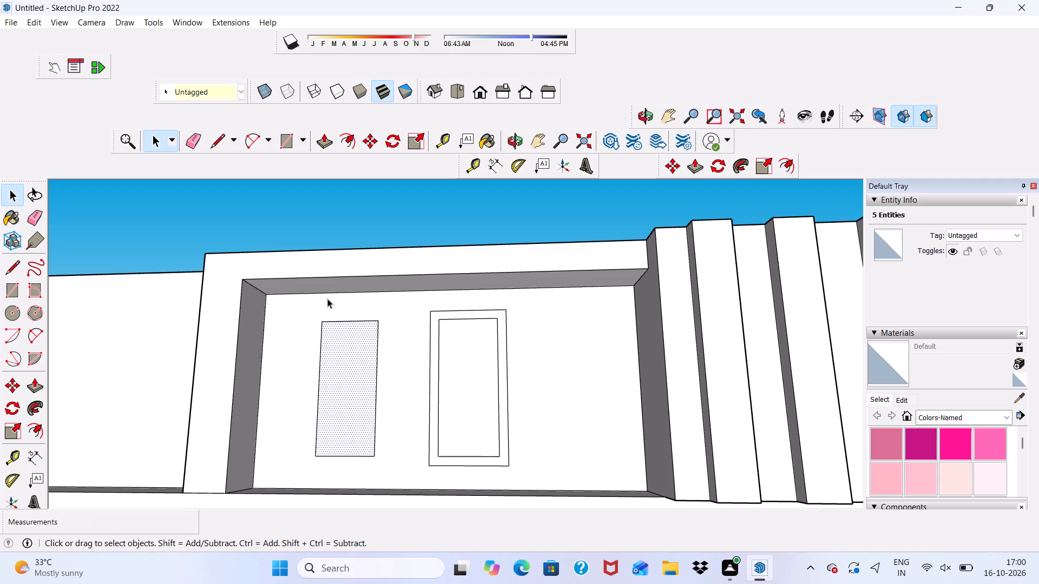
drag(345, 135, 348, 142)
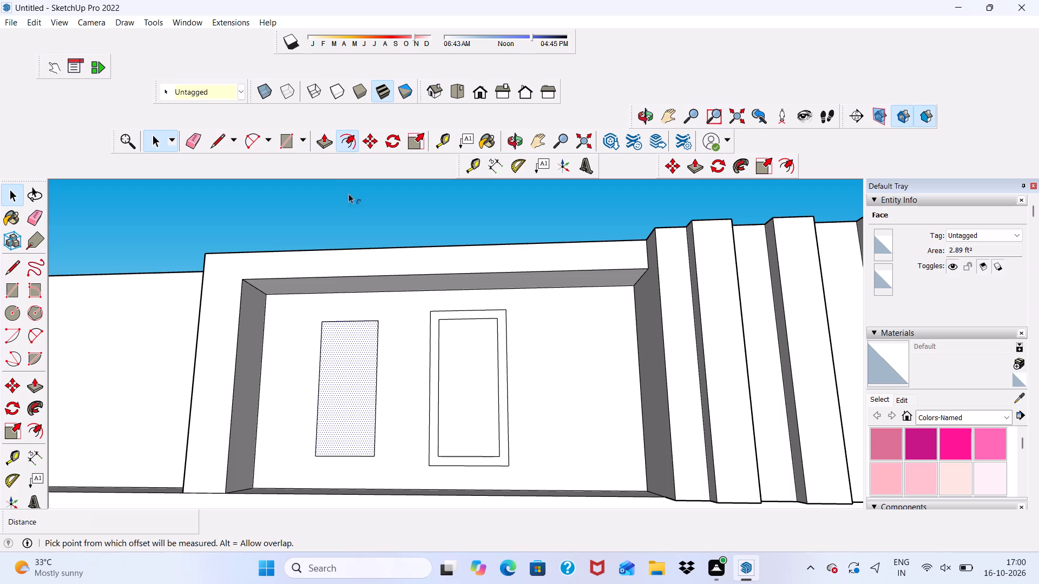
click(331, 373)
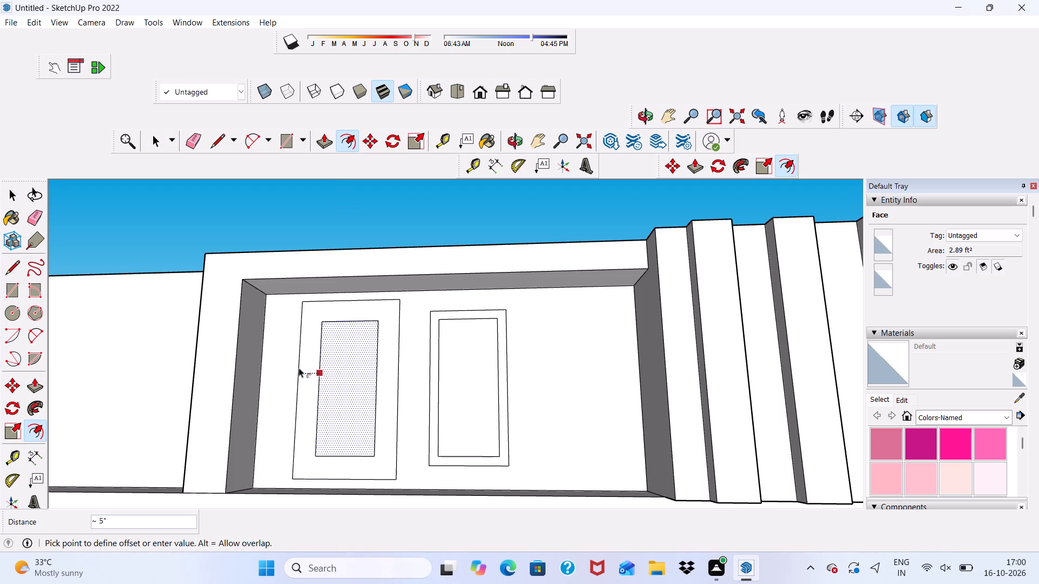
key(2)
key(shift+quotedbl)
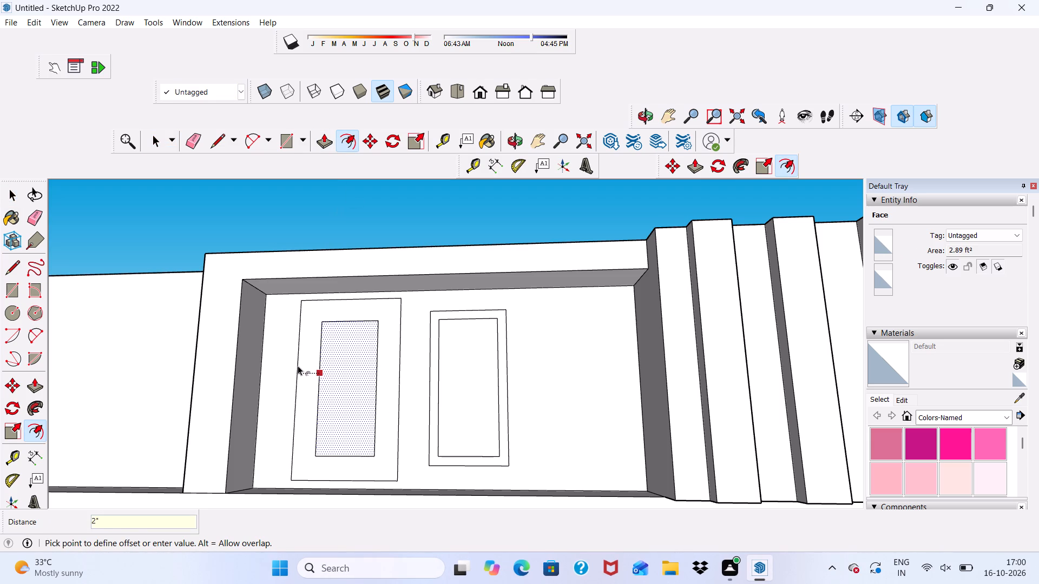
key(Return)
key(space)
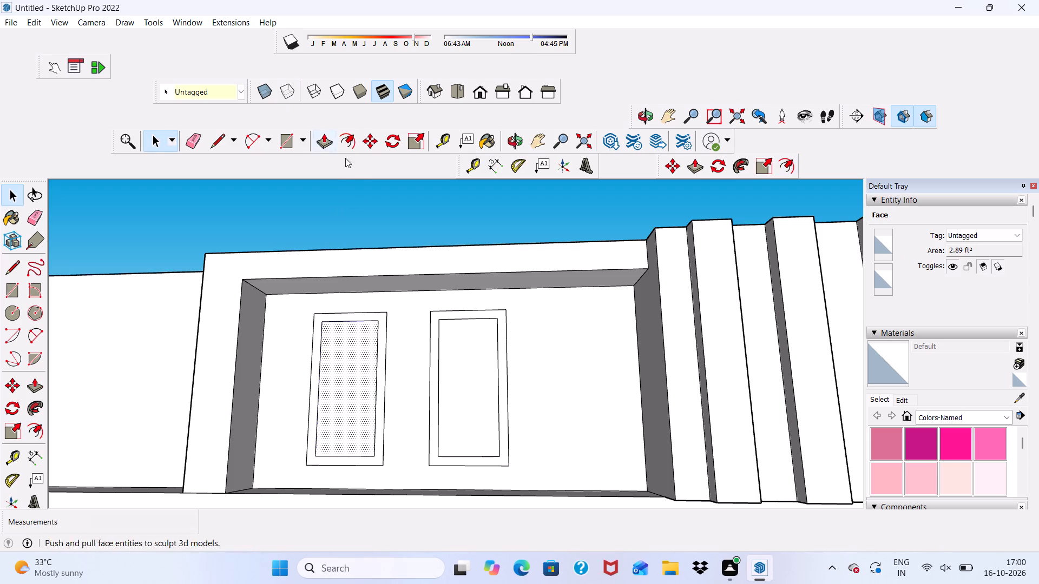
Push the inner face of the bordered rectangle nearest the frame's upright 9" through the parapet wall to cut an opening.
click(318, 137)
scroll(442, 227, down, 4)
middle_drag(490, 281, 387, 399)
scroll(363, 354, up, 4)
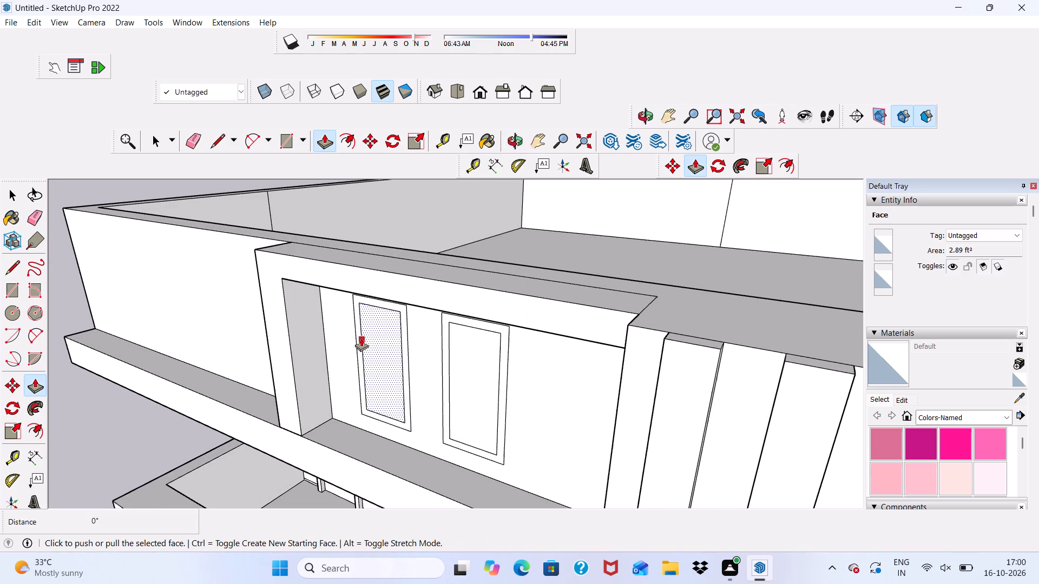
click(375, 329)
middle_drag(459, 260, 443, 327)
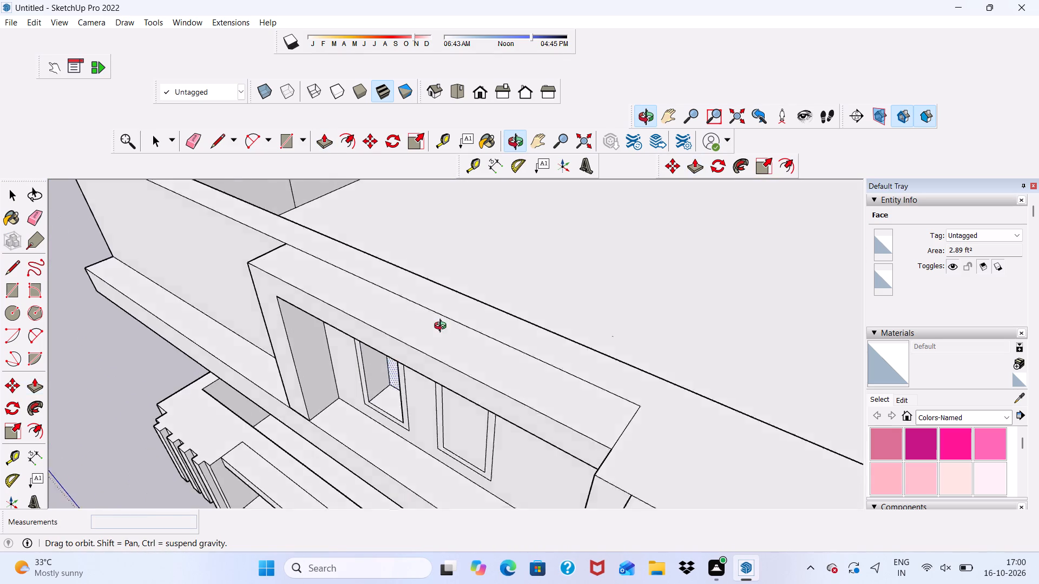
middle_drag(443, 327, 437, 332)
scroll(446, 287, up, 2)
click(461, 298)
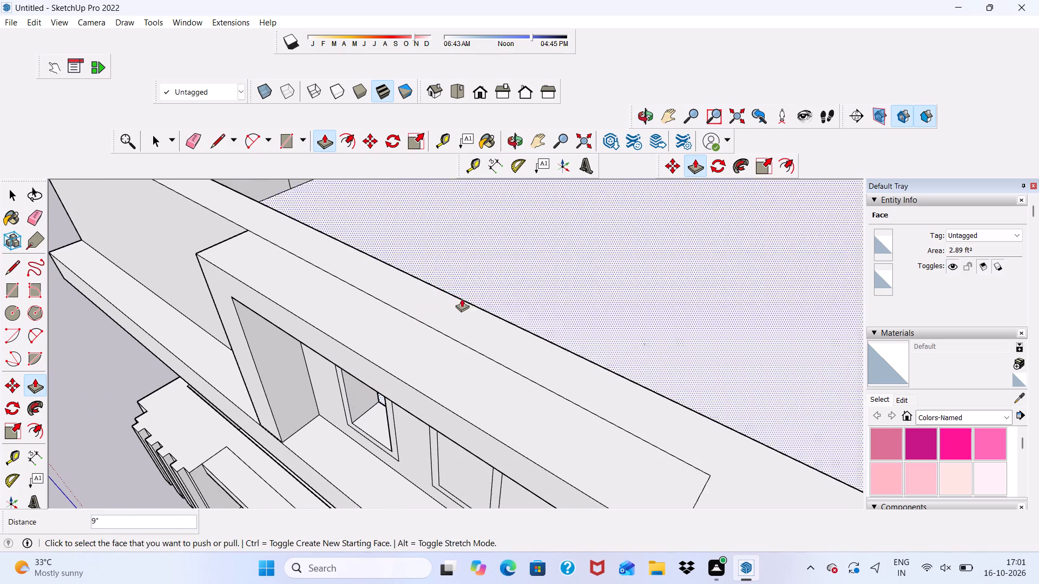
Push the inner face of the bordered rectangle nearer the ribbed block 9" through the parapet wall to cut a second opening.
scroll(455, 318, down, 2)
middle_drag(454, 326, 476, 235)
click(484, 368)
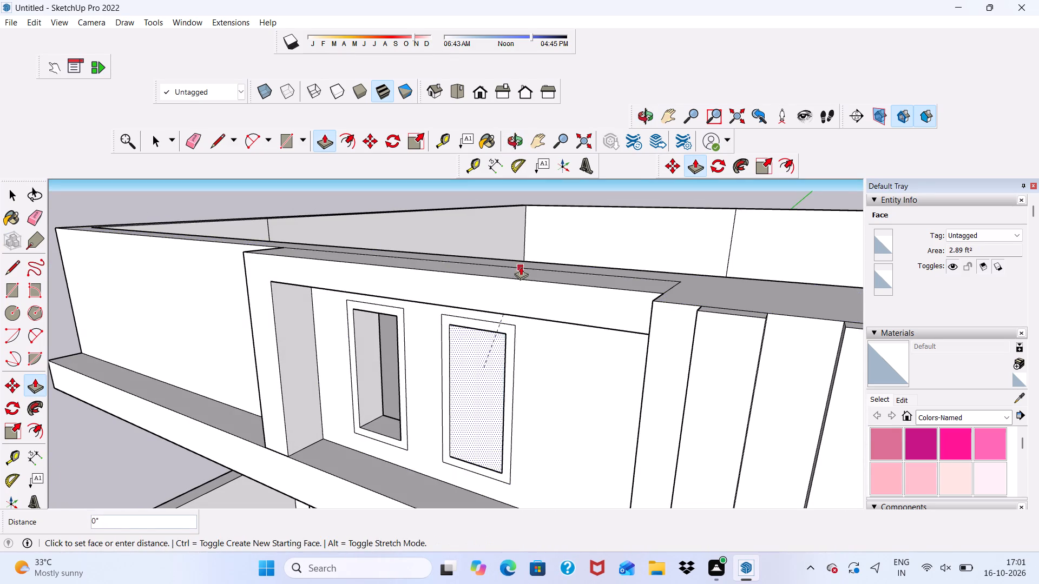
middle_drag(527, 267, 485, 371)
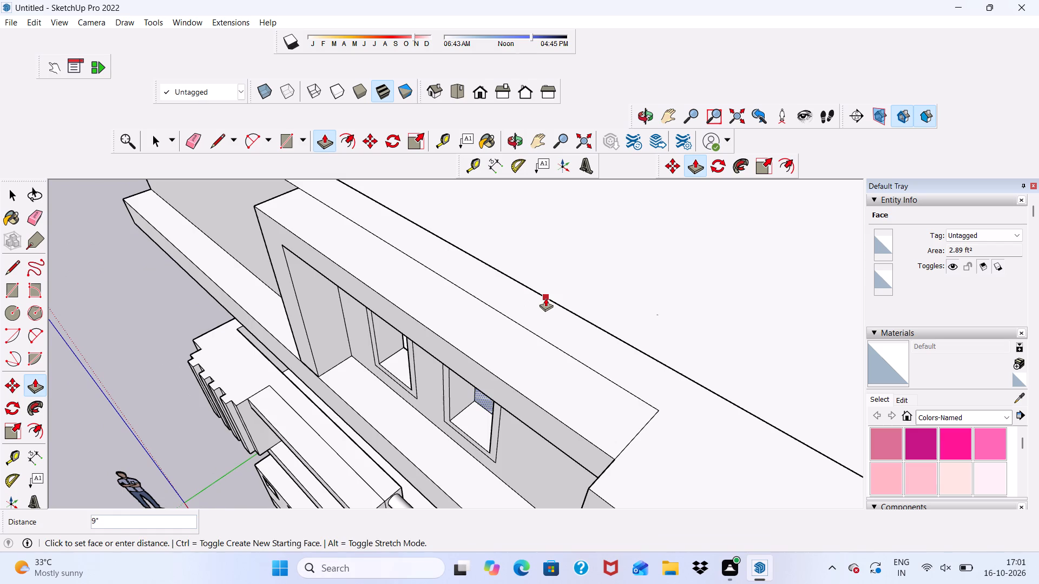
click(545, 298)
scroll(538, 322, down, 1)
middle_drag(540, 328, 716, 178)
key(space)
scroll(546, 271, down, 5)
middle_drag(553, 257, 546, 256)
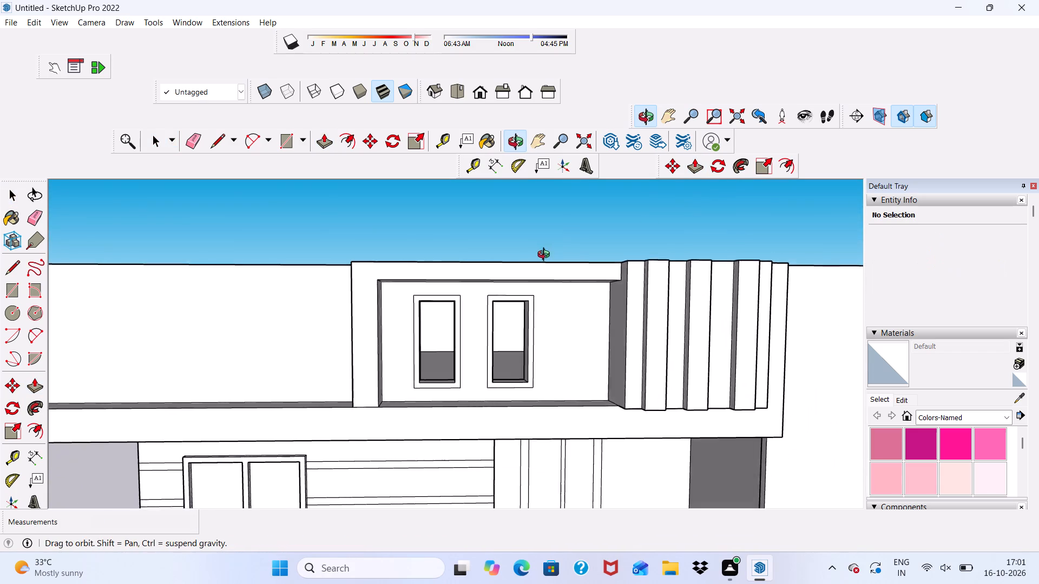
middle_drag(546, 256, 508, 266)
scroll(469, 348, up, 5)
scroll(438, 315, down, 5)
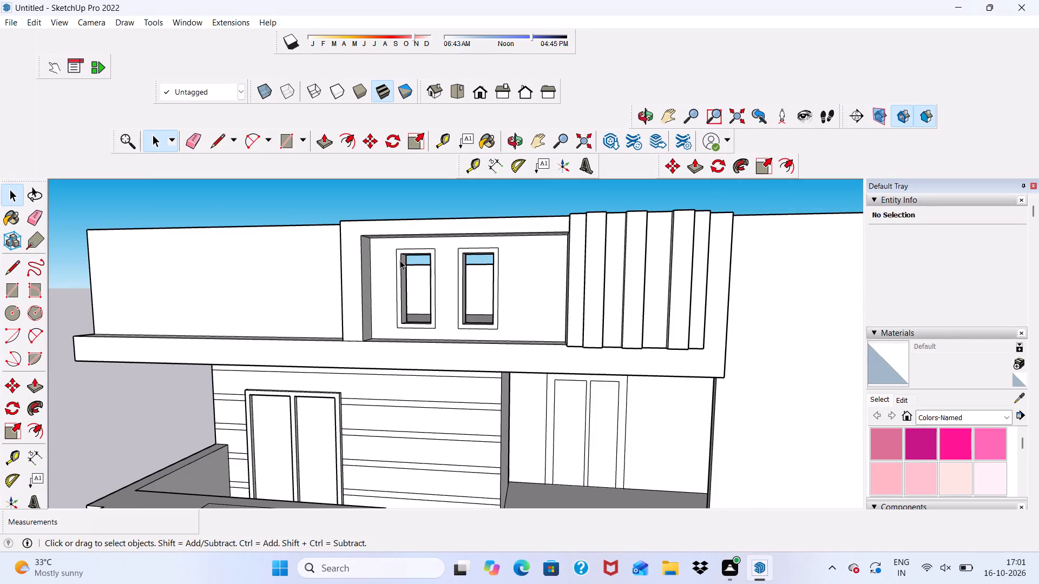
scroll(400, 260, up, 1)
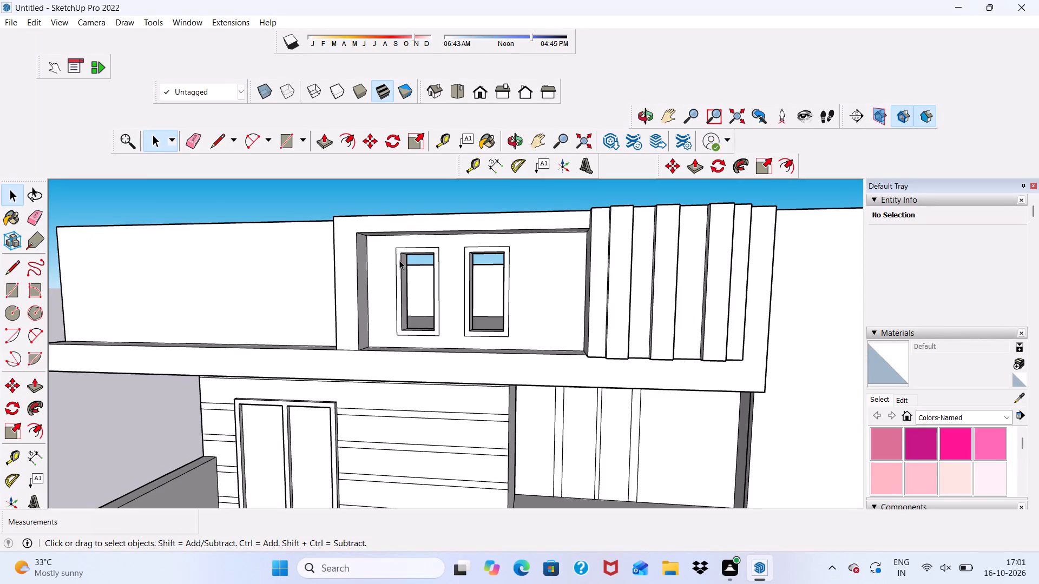
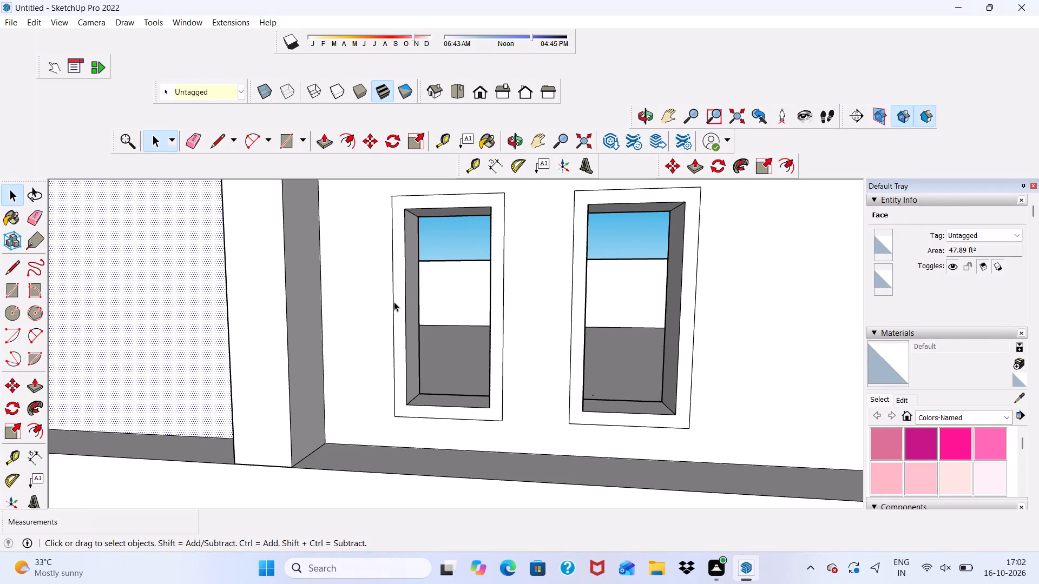
Pull the border face around the parapet opening nearest the frame's upright 2" outward.
click(397, 297)
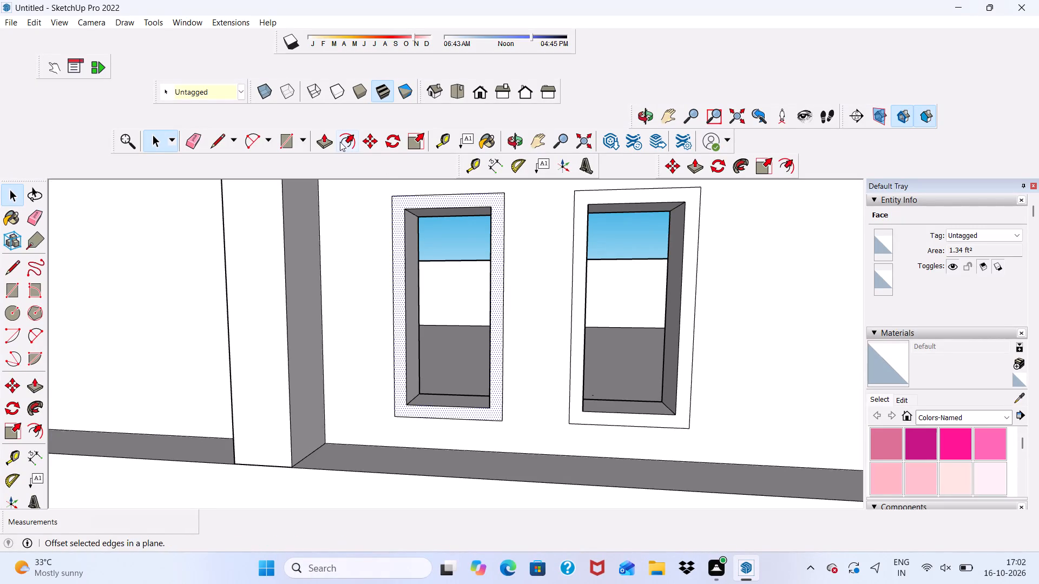
click(317, 136)
scroll(438, 325, up, 3)
scroll(386, 304, down, 6)
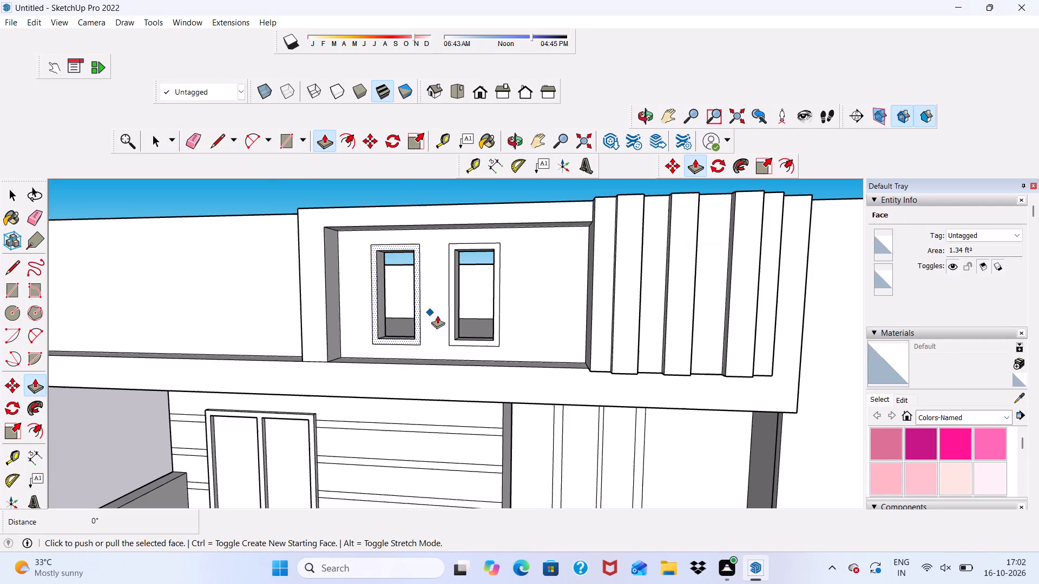
scroll(372, 297, up, 3)
click(372, 290)
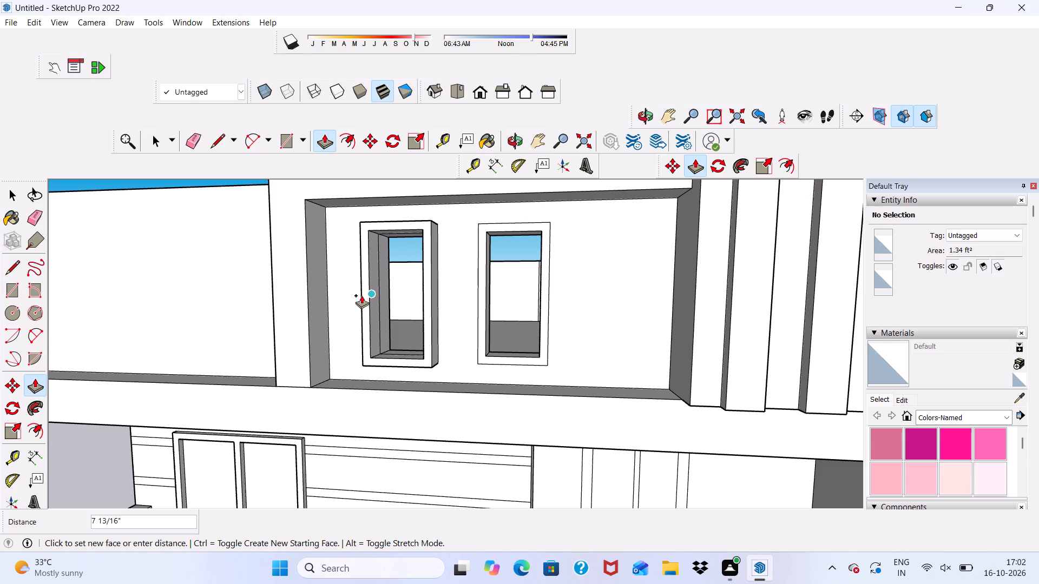
text(2")
key(Return)
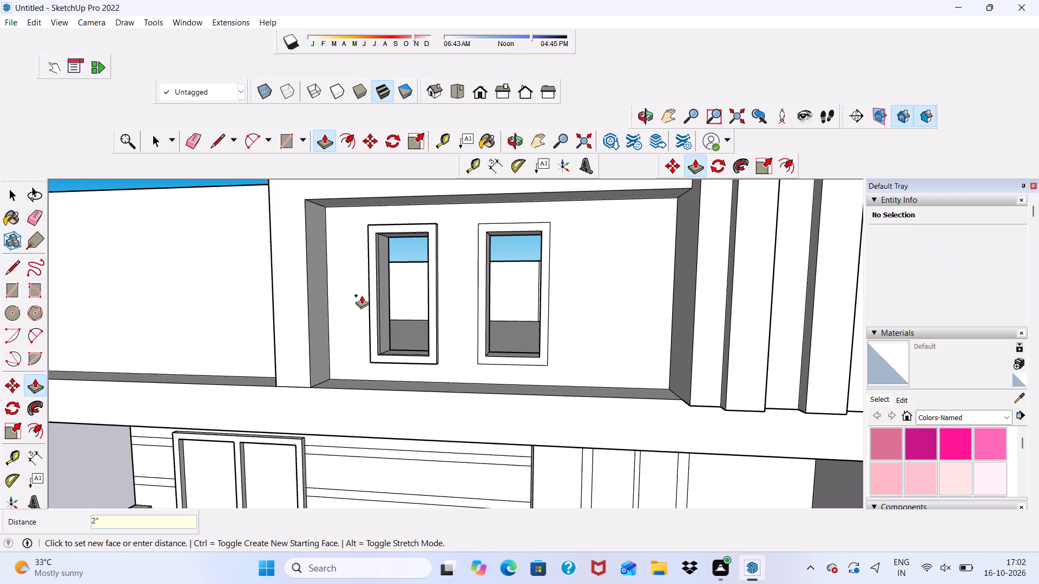
Pull the border face around the opening nearer the ribbed block outward 2", level with the first raised border.
scroll(360, 296, down, 1)
scroll(485, 317, up, 5)
scroll(400, 341, down, 4)
scroll(404, 290, down, 3)
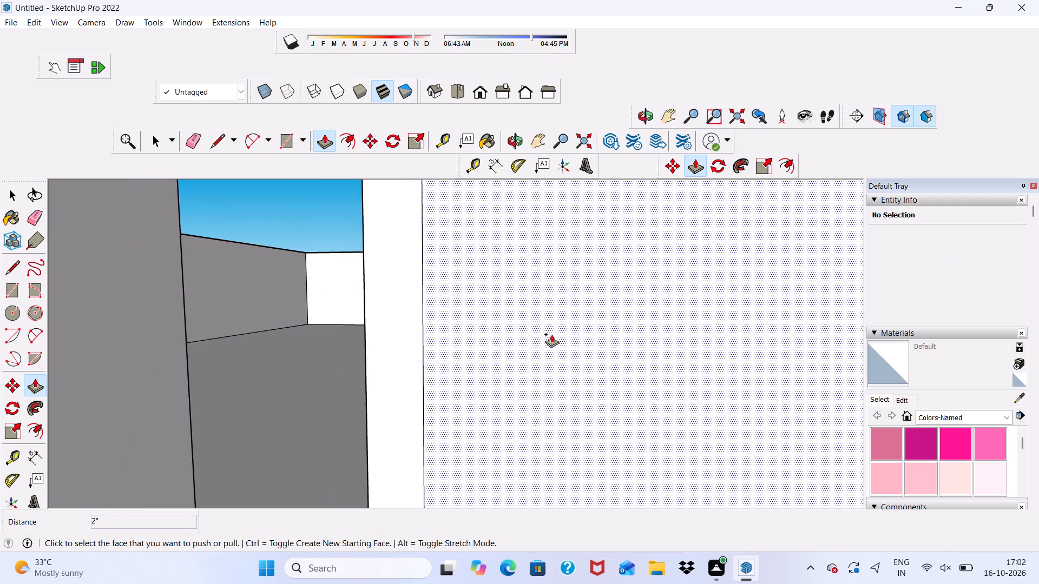
scroll(551, 334, down, 17)
scroll(409, 360, up, 6)
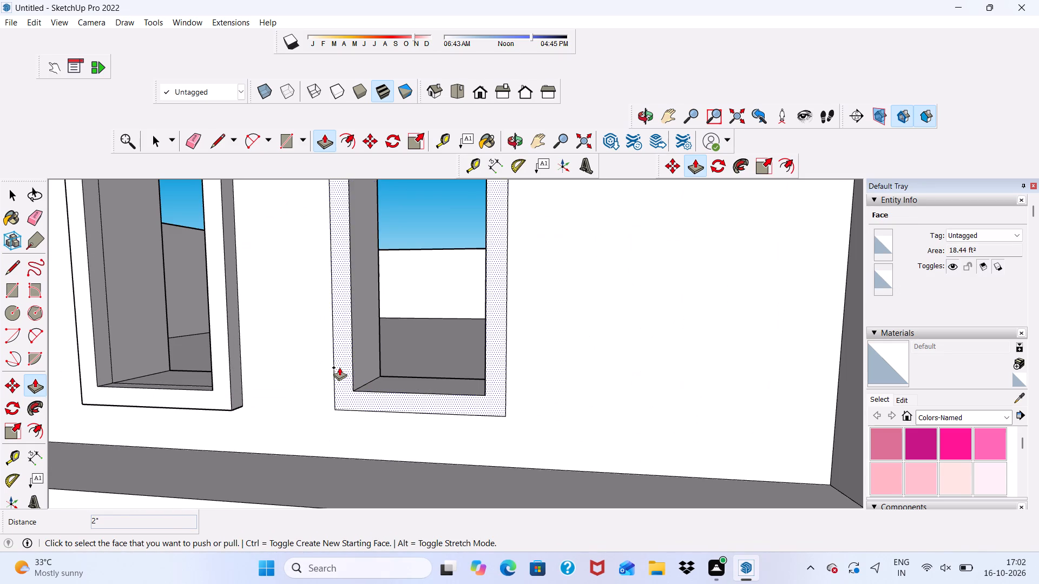
click(339, 368)
click(226, 342)
scroll(281, 335, down, 2)
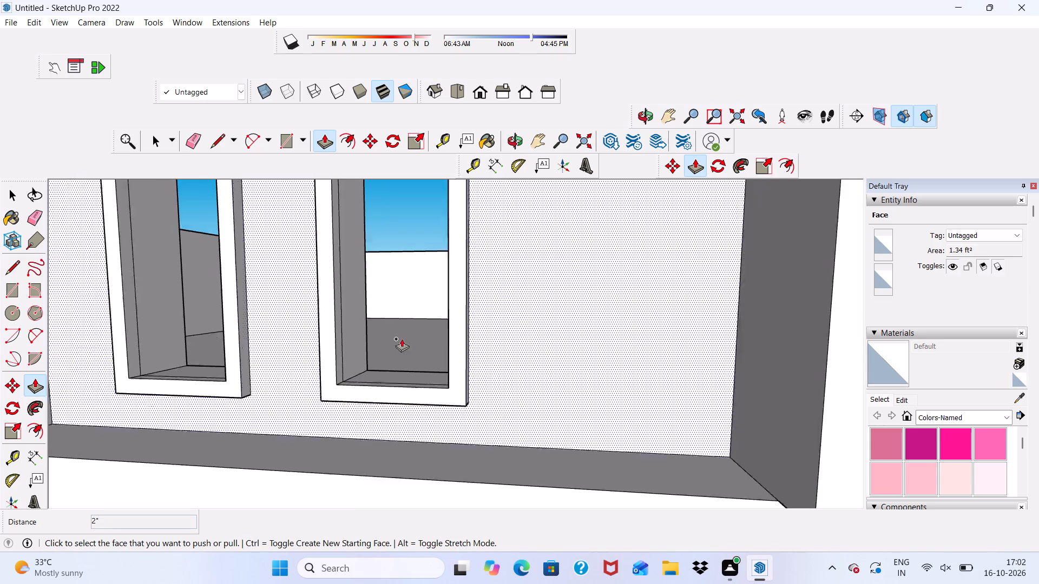
scroll(402, 339, down, 11)
middle_drag(425, 330, 491, 309)
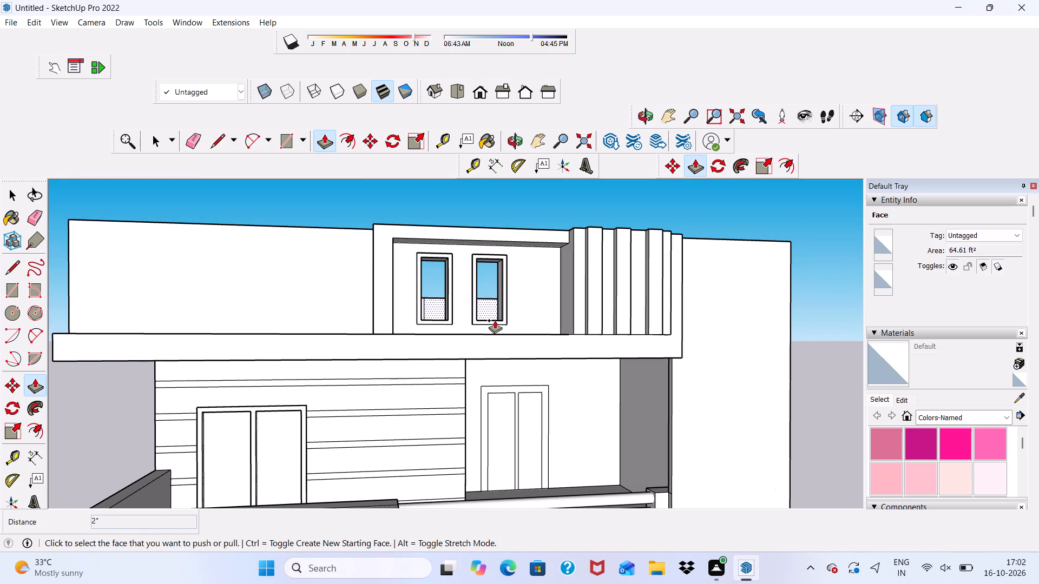
key(space)
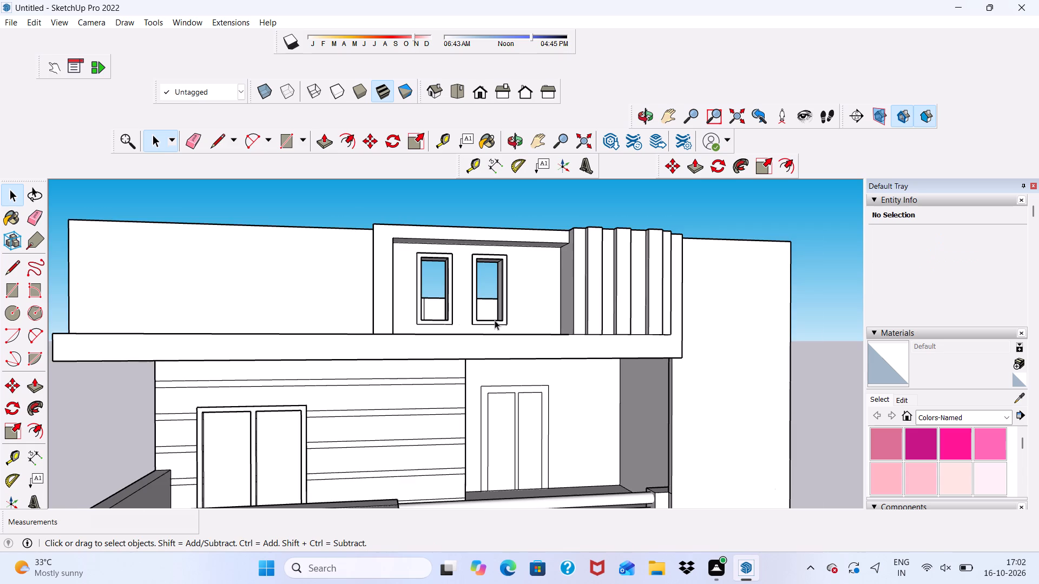
Draw a vertical rectangle about 10 5/16" wide and 4' 3 3/16" high at the outer end of the plain front parapet wall.
scroll(495, 320, up, 1)
scroll(495, 320, down, 9)
middle_drag(481, 310, 472, 294)
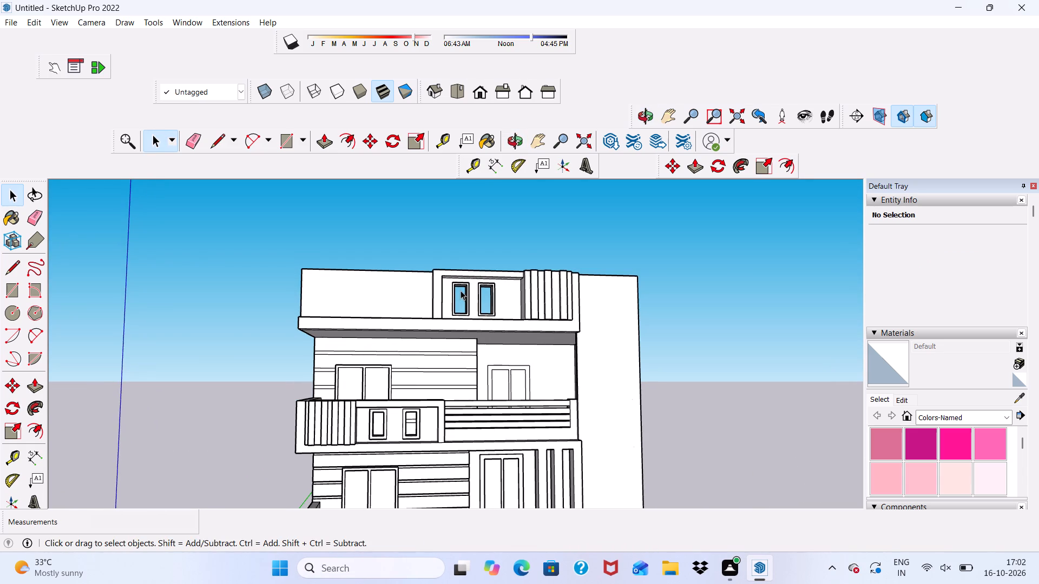
scroll(360, 269, up, 4)
scroll(360, 269, down, 1)
middle_drag(364, 273, 338, 371)
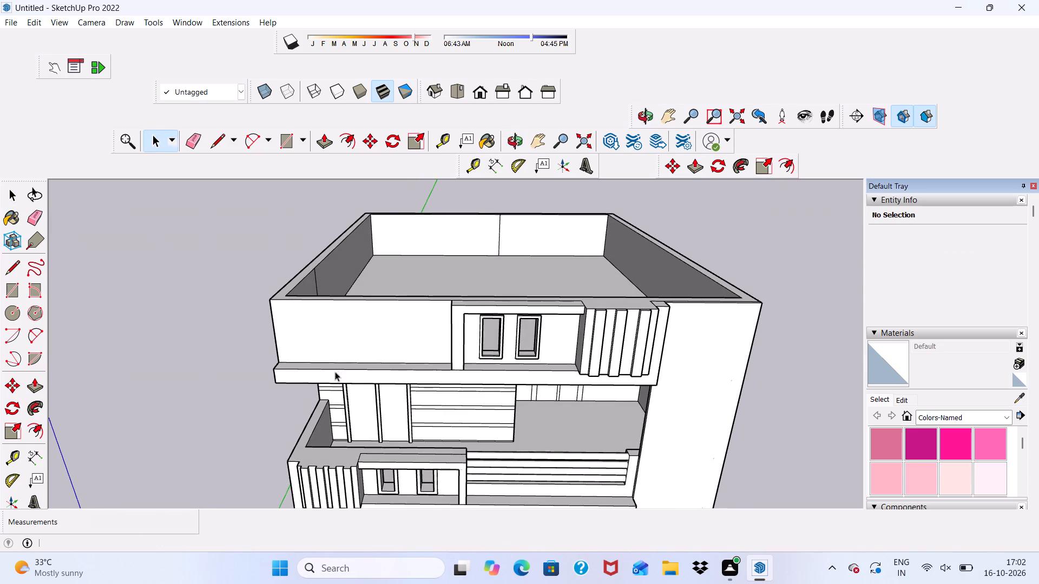
click(280, 141)
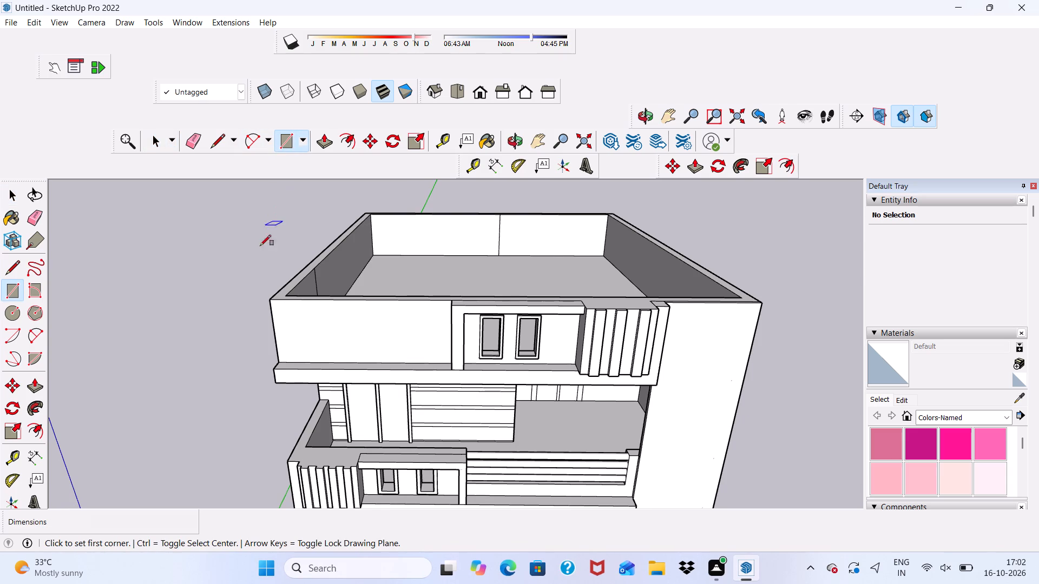
scroll(257, 277, down, 1)
middle_drag(259, 290, 284, 254)
scroll(262, 290, up, 4)
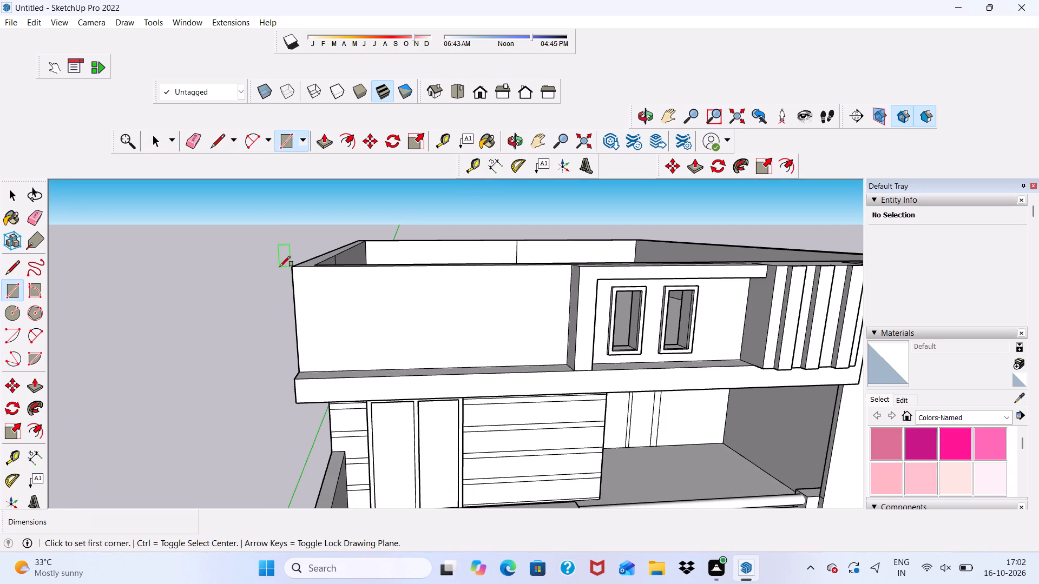
click(294, 269)
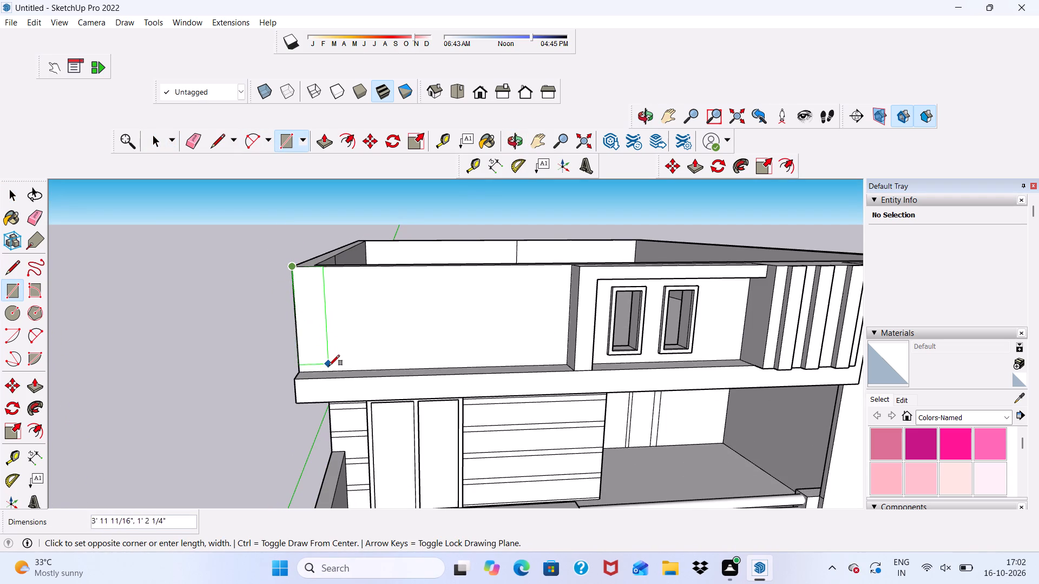
scroll(329, 369, up, 2)
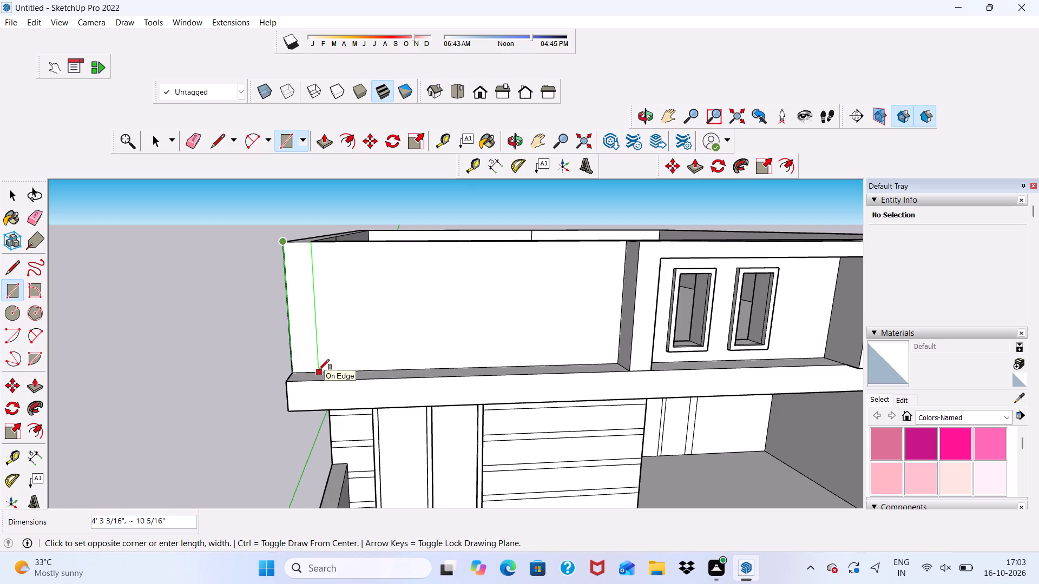
click(319, 370)
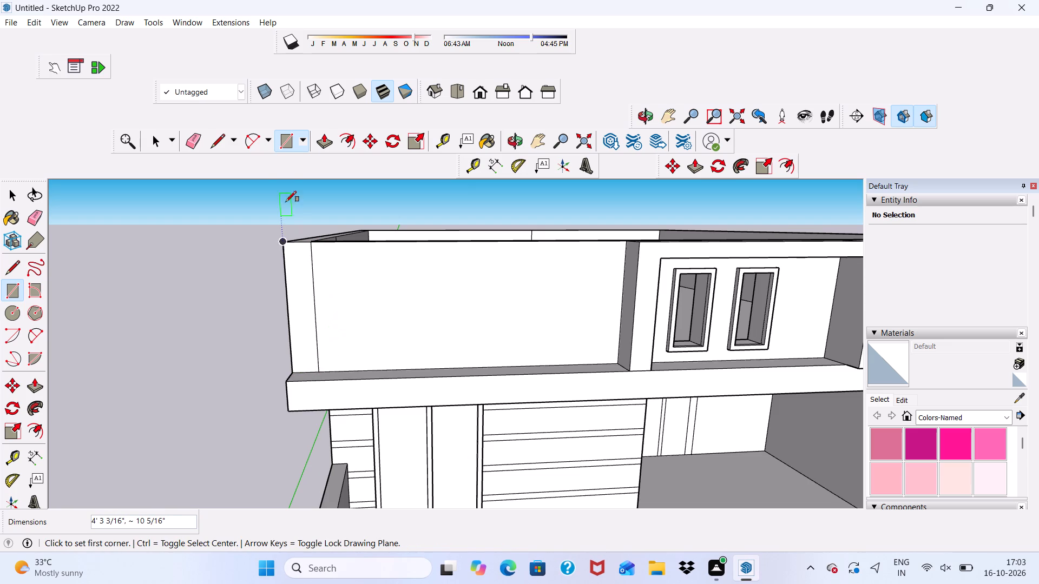
Draw a rectangle about 9 3/16" high and 11' 2 3/4" long along the bottom of the plain parapet wall, up to the frame.
click(297, 369)
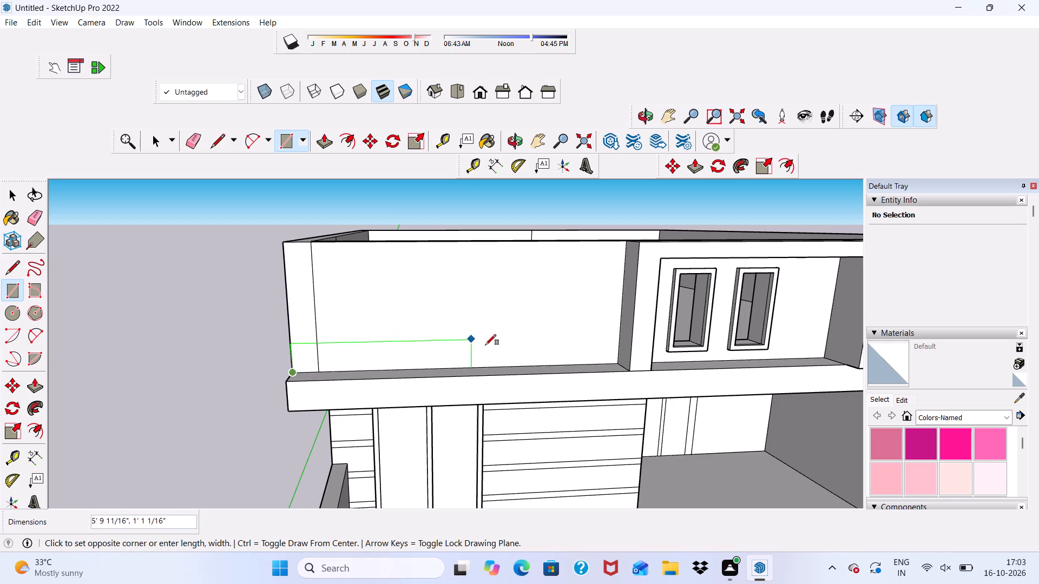
click(616, 342)
key(space)
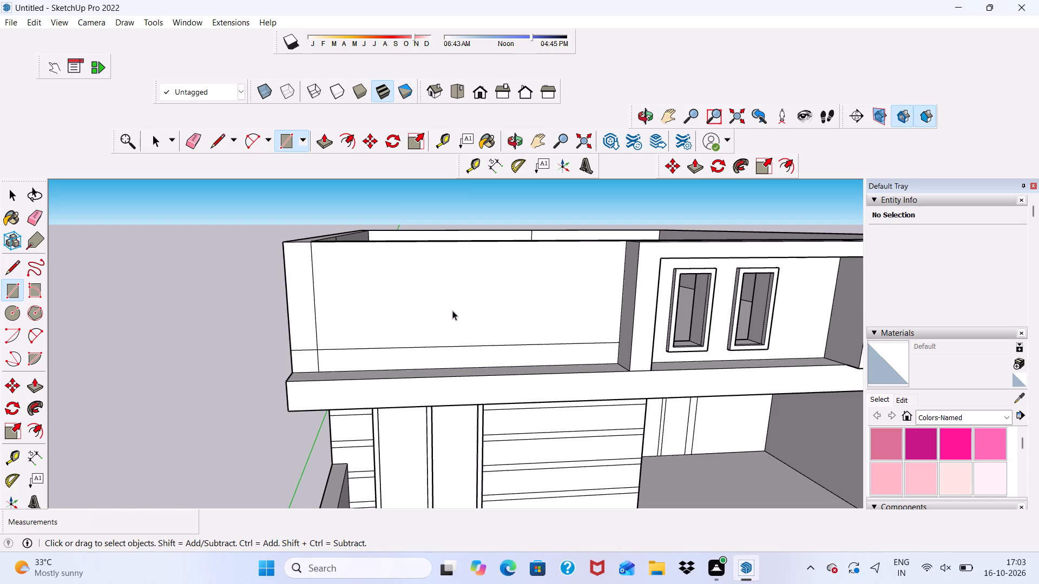
Push the large face above the bottom strip through the parapet wall to open it between the end post and the frame.
click(450, 308)
click(323, 142)
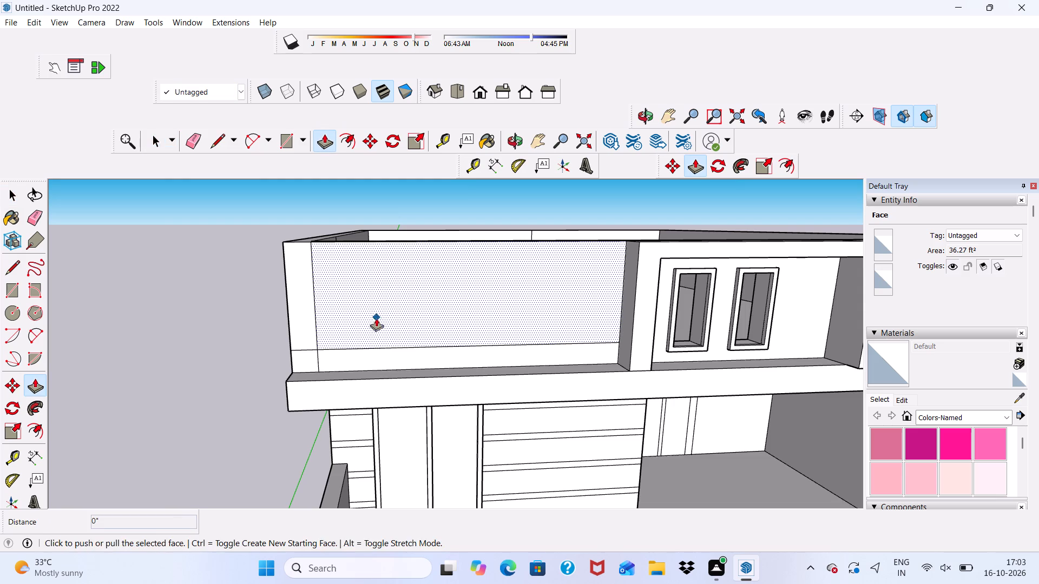
drag(391, 303, 417, 270)
scroll(417, 266, down, 4)
middle_drag(428, 310, 392, 327)
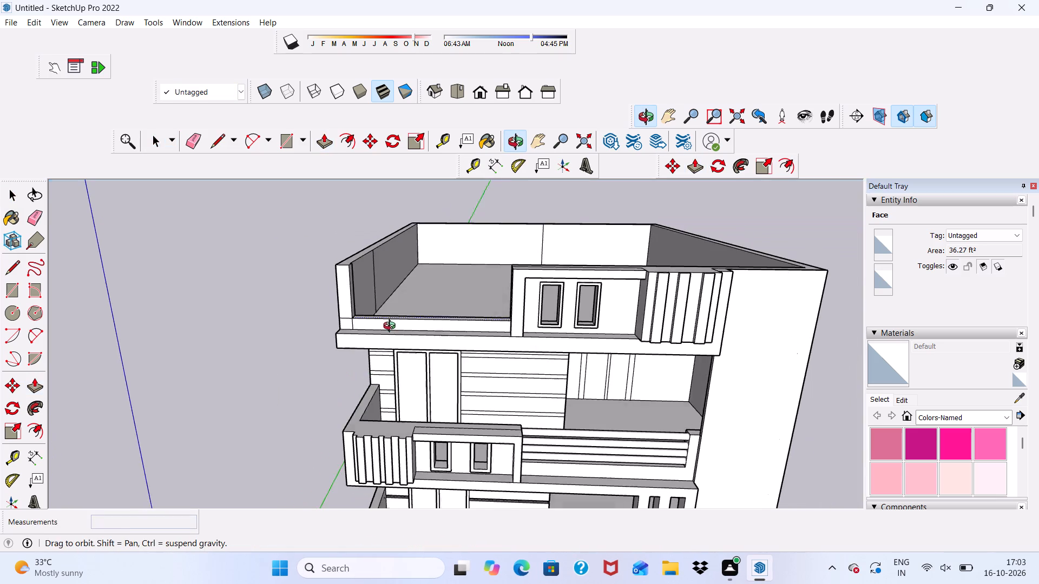
middle_drag(392, 327, 384, 331)
key(space)
Erase the two leftover lines where the end post meets the low parapet strip.
scroll(276, 252, up, 2)
click(187, 136)
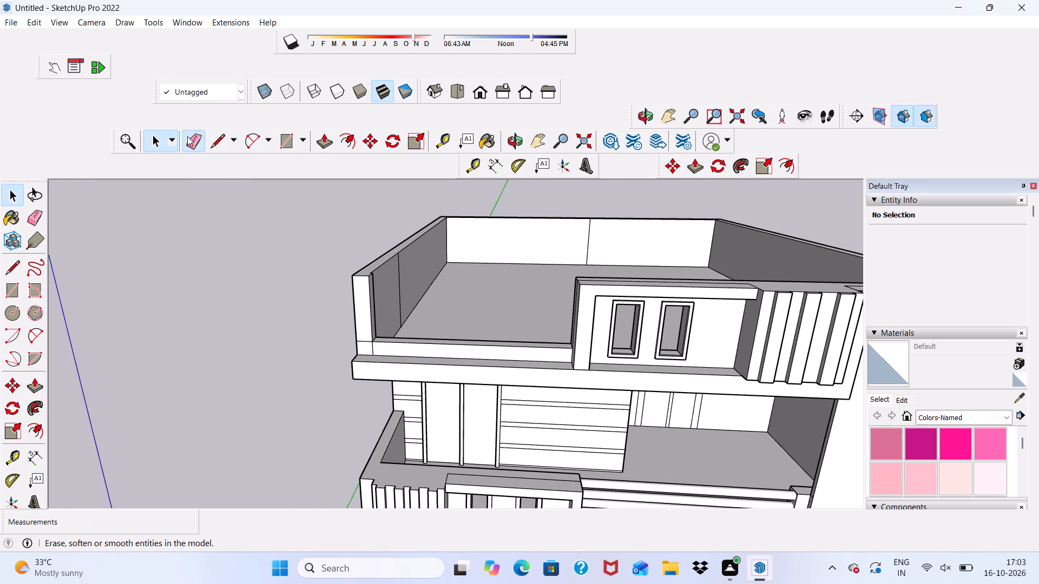
scroll(406, 381, down, 1)
scroll(418, 396, up, 10)
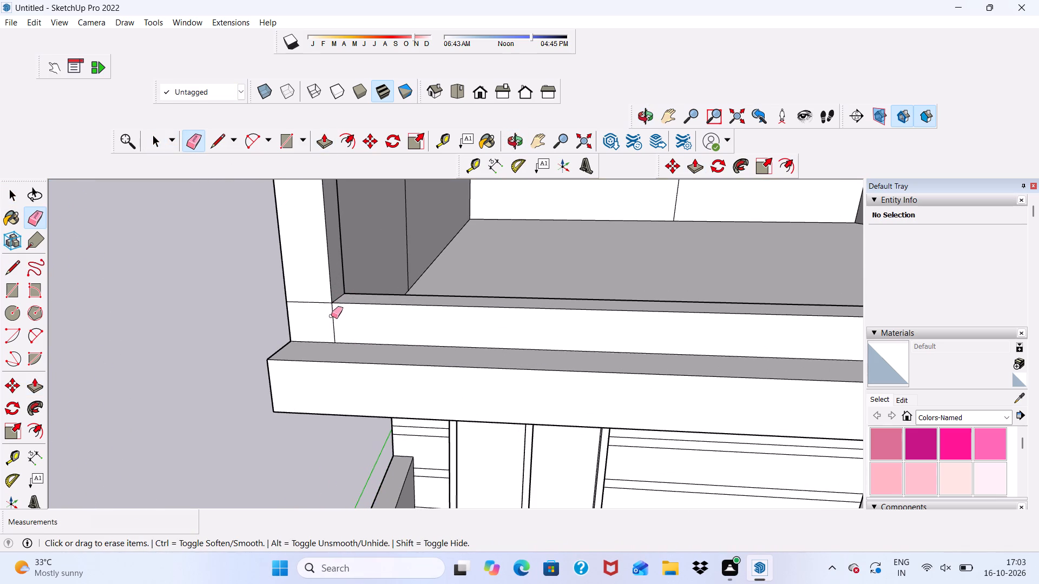
drag(334, 317, 339, 321)
drag(310, 300, 310, 315)
scroll(312, 309, down, 5)
key(space)
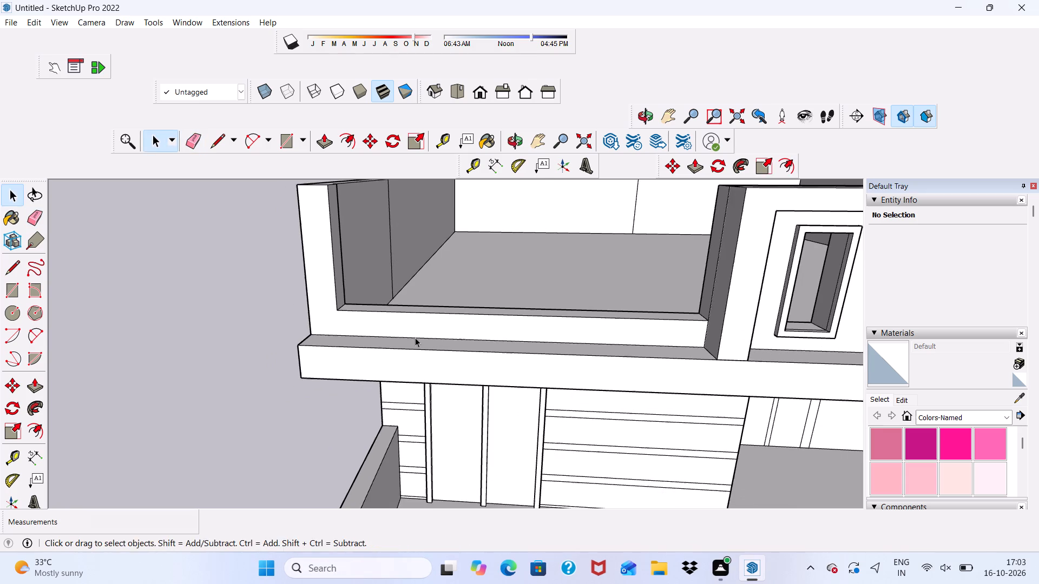
Examine the whole front facade from several angles, comparing the opened roof parapet with the balconies below.
middle_drag(417, 332, 445, 224)
scroll(436, 234, down, 8)
scroll(505, 308, down, 5)
middle_drag(511, 387, 514, 389)
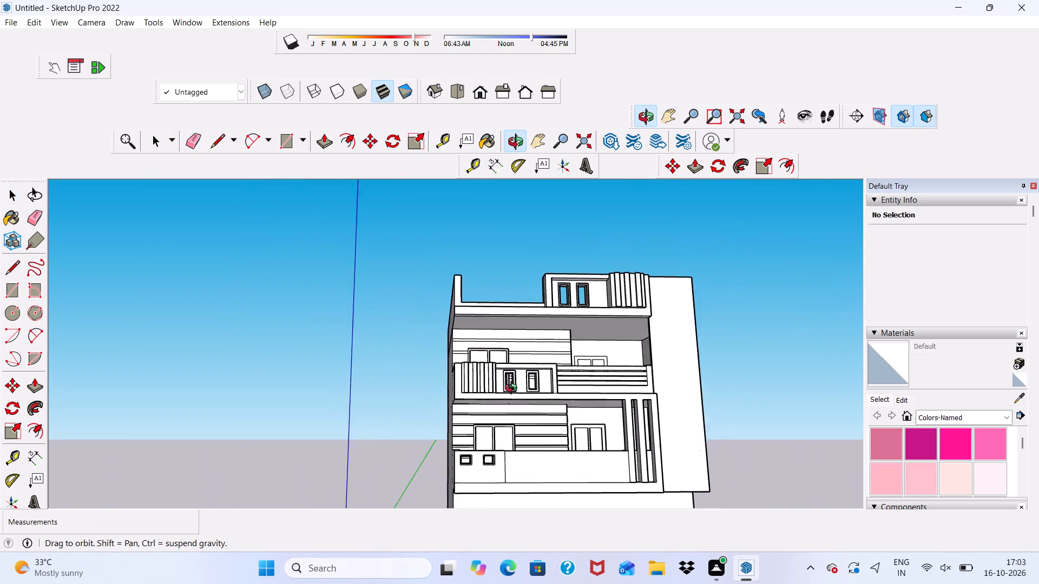
middle_drag(514, 389, 469, 407)
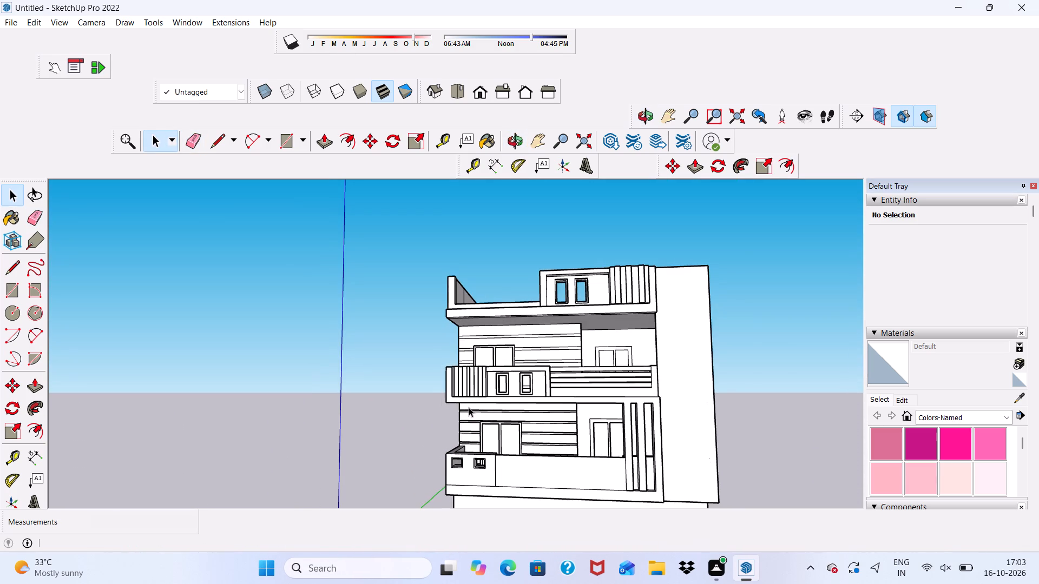
scroll(469, 407, up, 5)
scroll(464, 394, down, 5)
scroll(471, 408, up, 5)
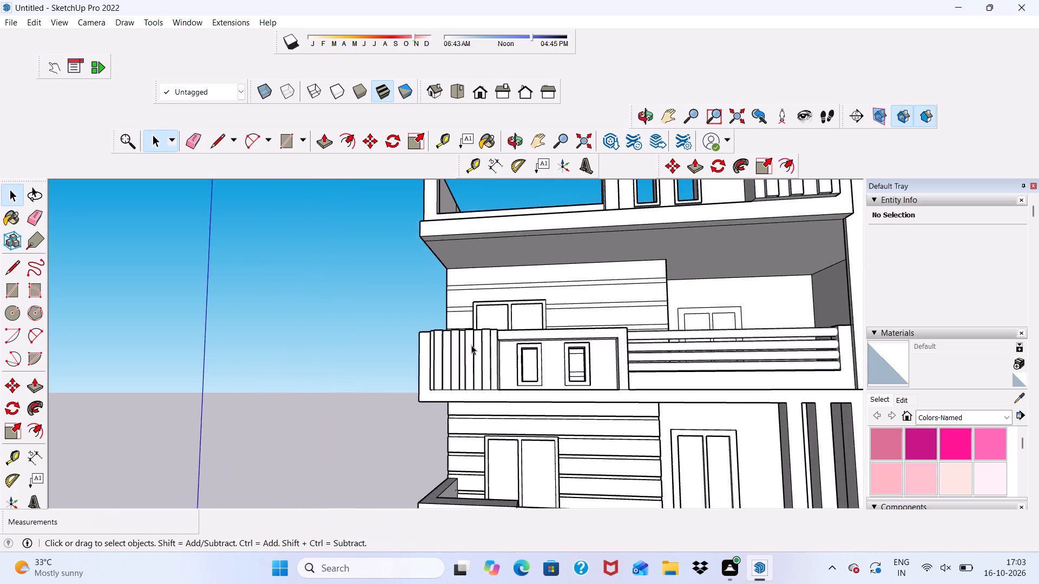
scroll(471, 345, down, 5)
middle_drag(472, 351, 499, 408)
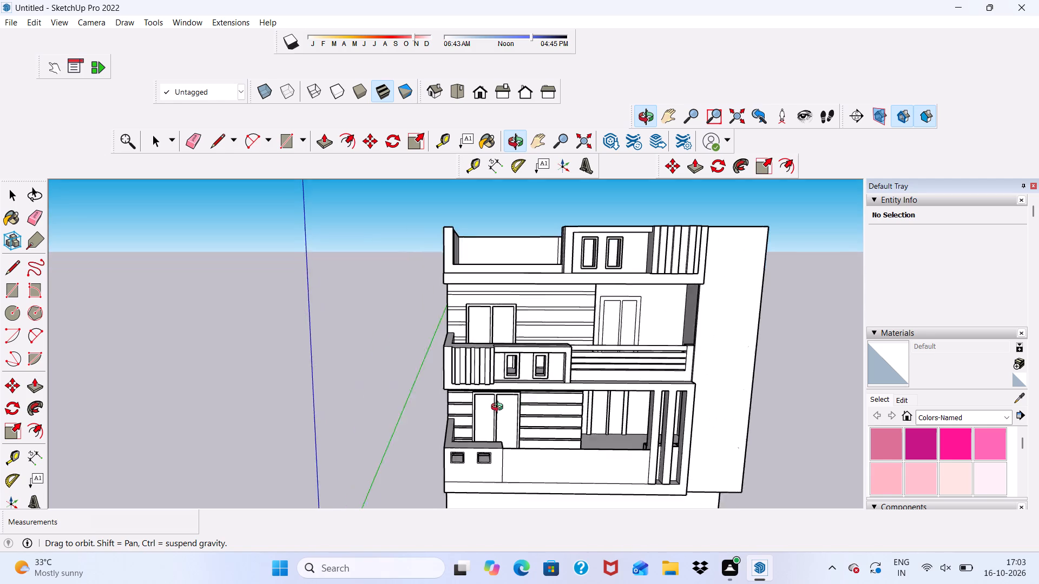
middle_drag(499, 408, 475, 416)
key(space)
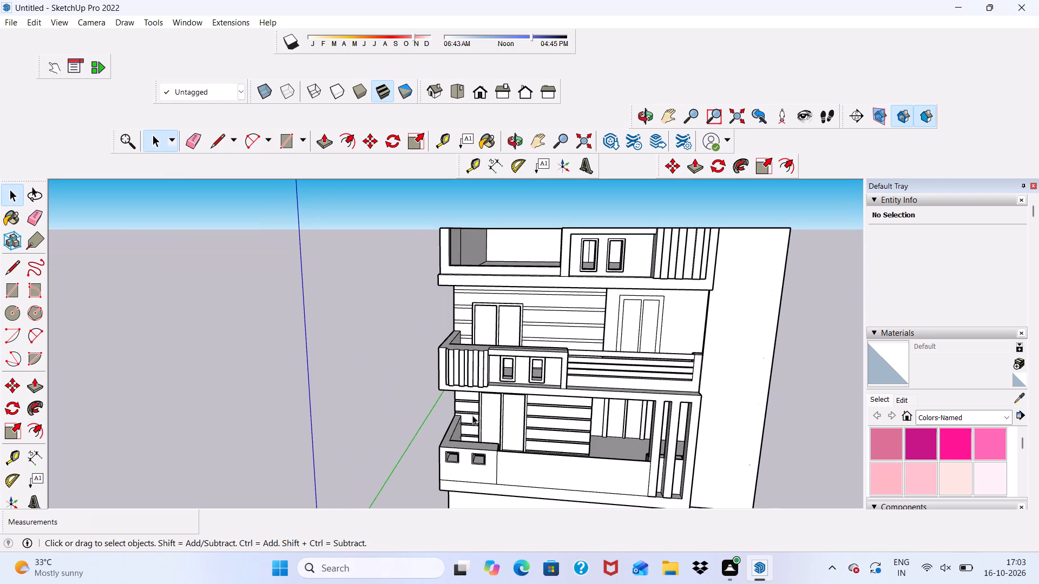
scroll(471, 414, down, 6)
scroll(472, 325, up, 2)
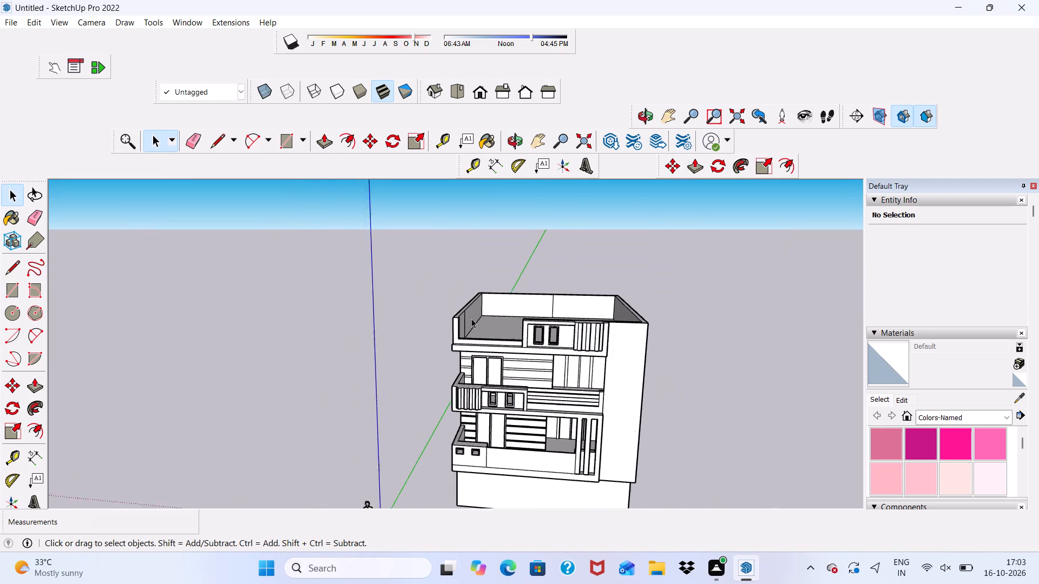
Draw a circle of about 2 1/4" radius near the top of the end post's inner side face, facing the opening.
scroll(471, 318, up, 8)
middle_drag(465, 315, 410, 324)
scroll(366, 270, up, 2)
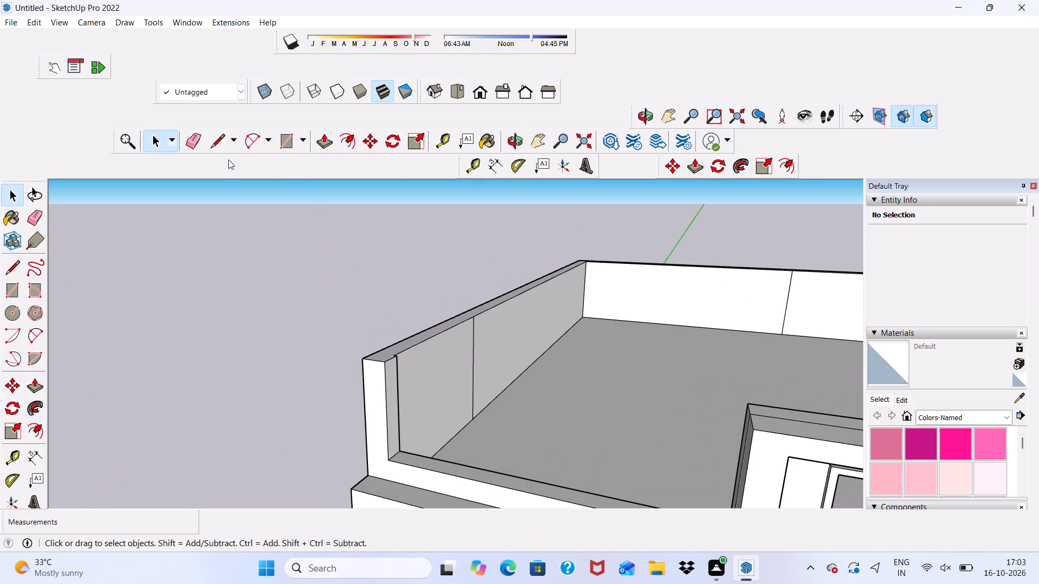
click(8, 311)
scroll(404, 380, up, 3)
middle_drag(393, 367, 387, 368)
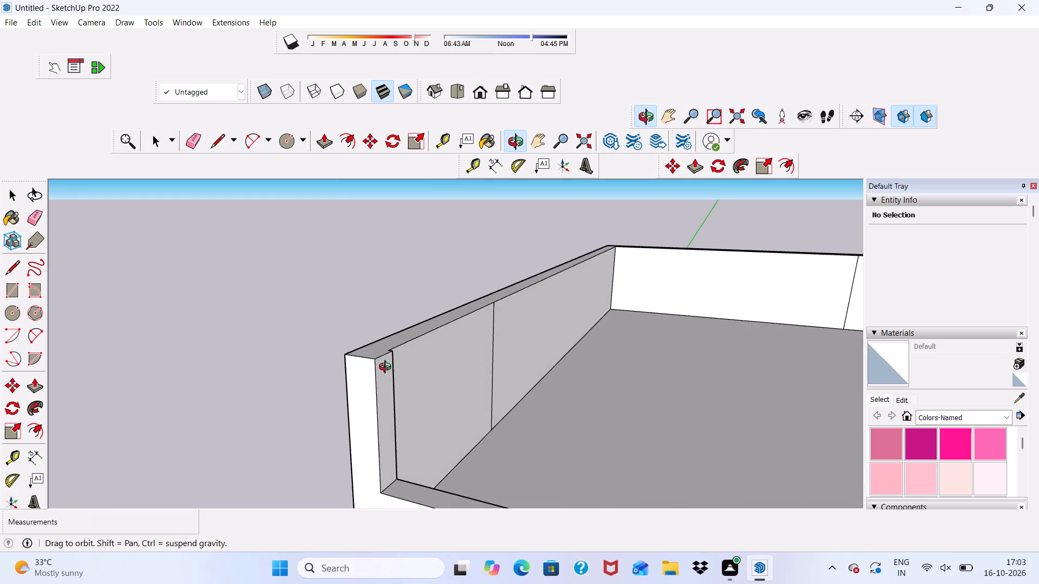
middle_drag(387, 368, 386, 367)
scroll(386, 367, up, 3)
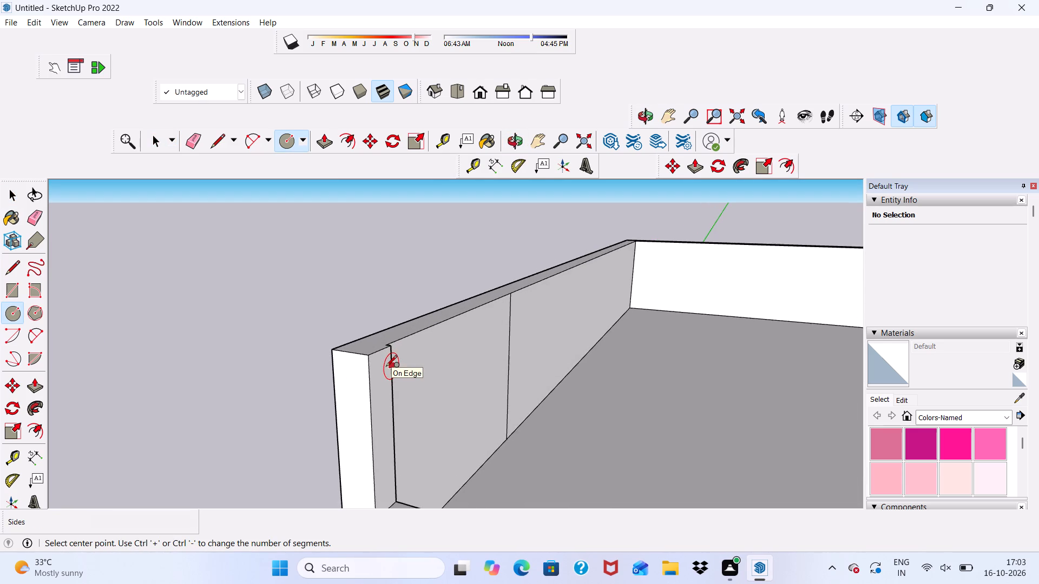
scroll(386, 367, up, 6)
click(377, 363)
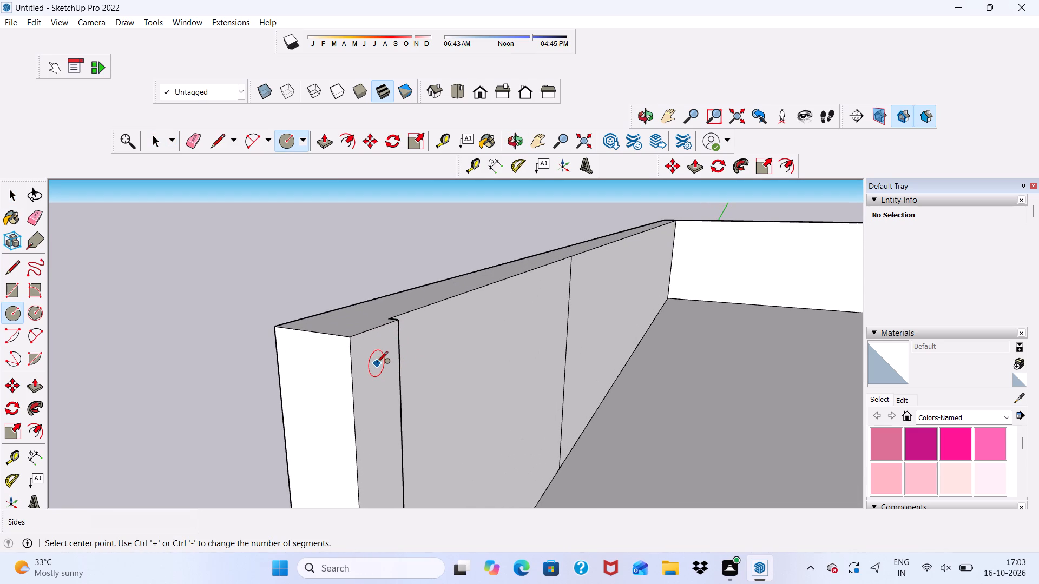
click(375, 344)
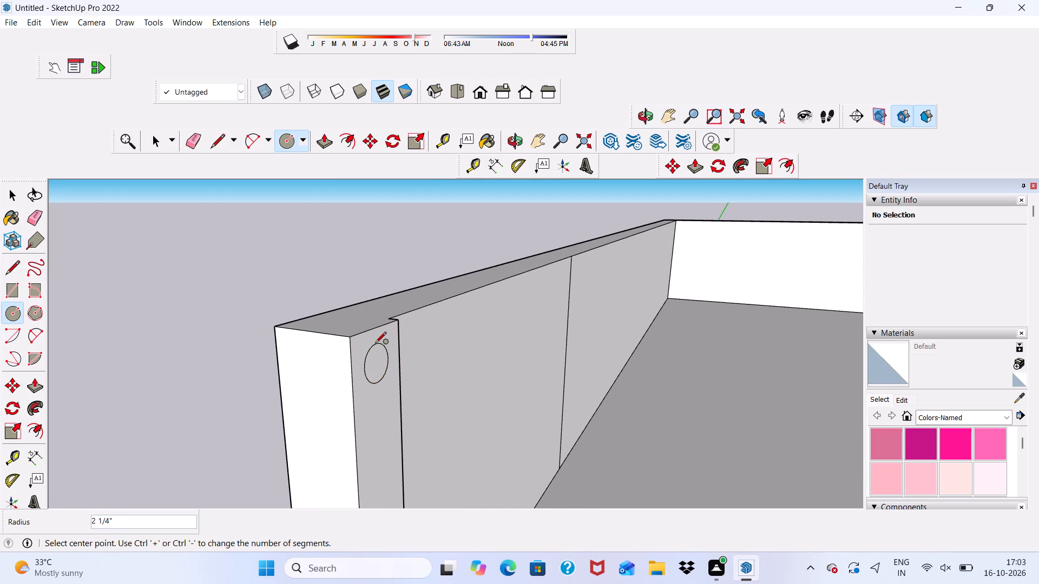
key(space)
scroll(513, 324, up, 4)
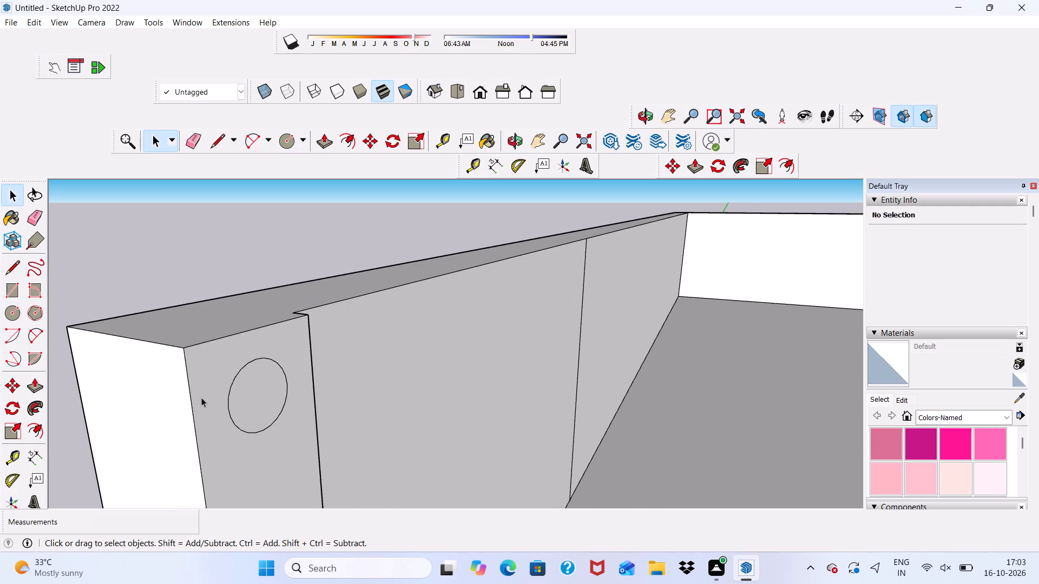
Copy the circle about 7 1/16" down the end post's inner face and repeat the copy three times as an array.
double_click(188, 399)
click(371, 141)
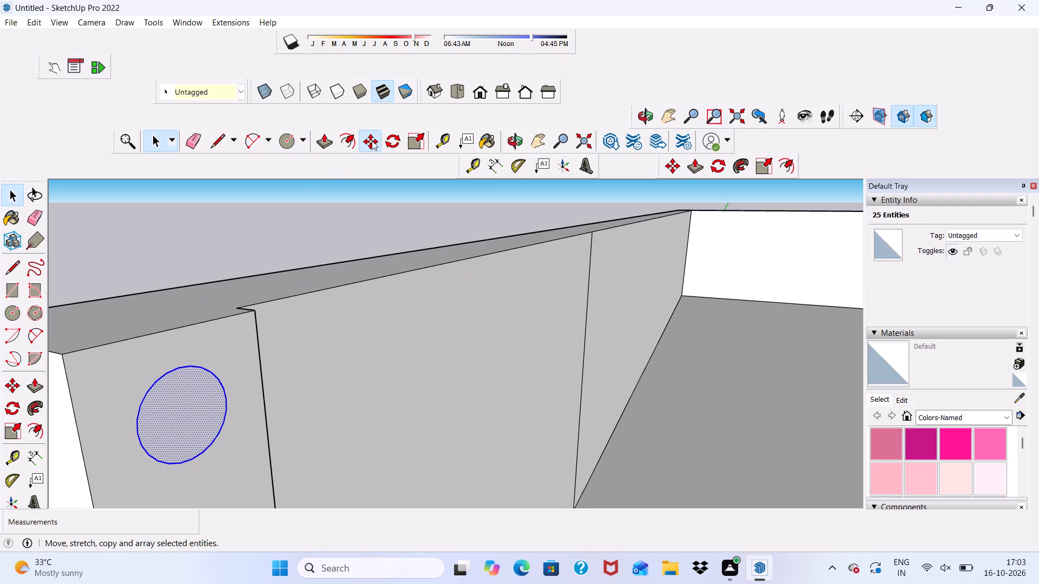
click(180, 406)
scroll(212, 449, down, 2)
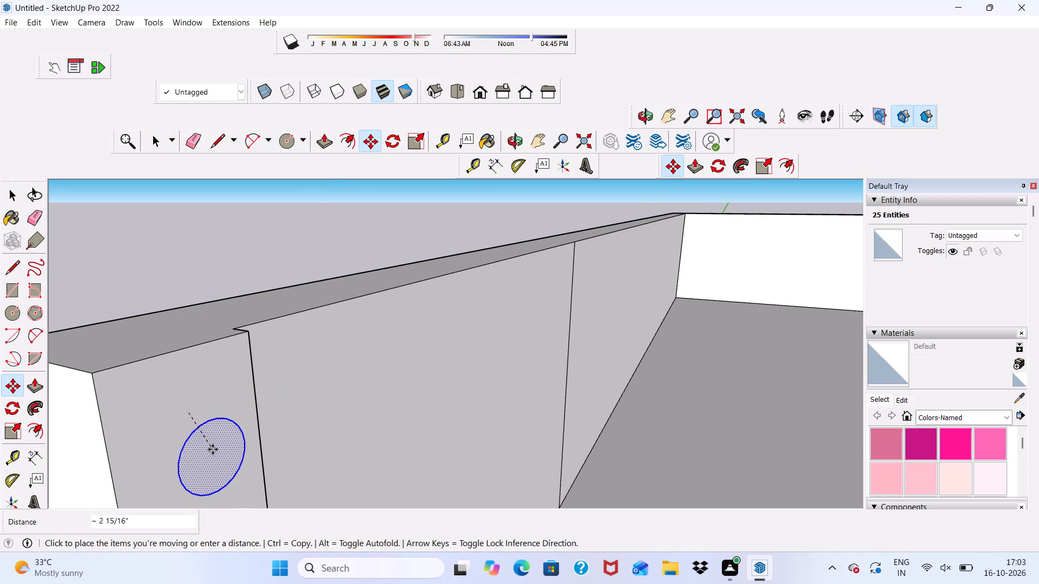
scroll(212, 434, down, 12)
scroll(231, 484, up, 2)
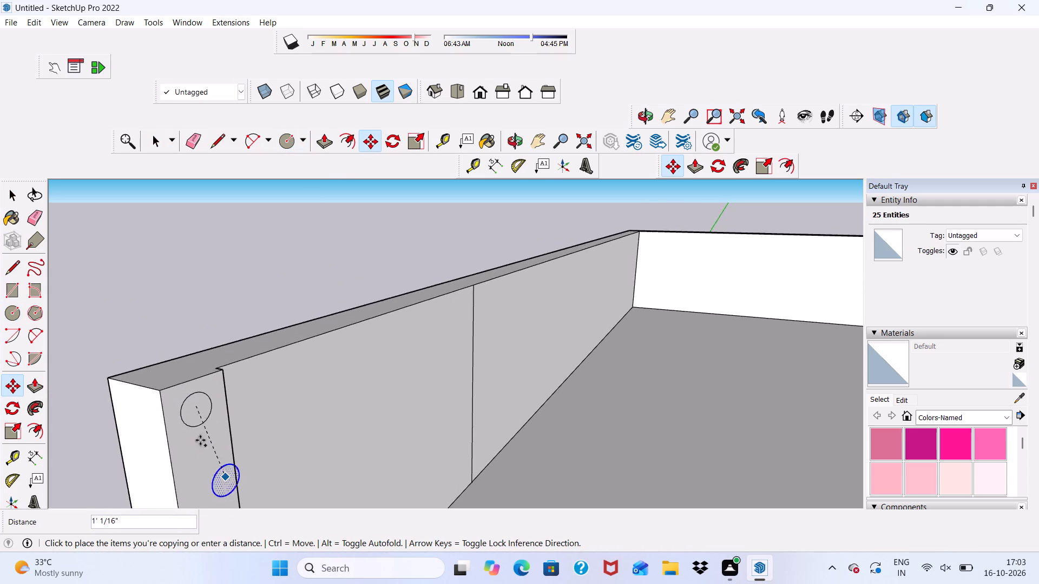
scroll(187, 421, down, 5)
scroll(207, 462, up, 8)
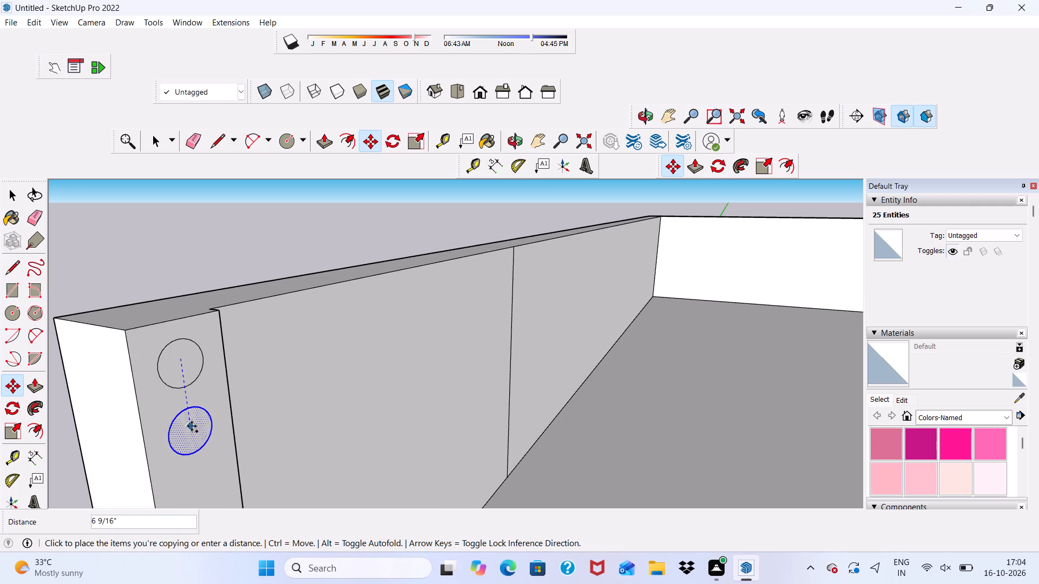
click(195, 430)
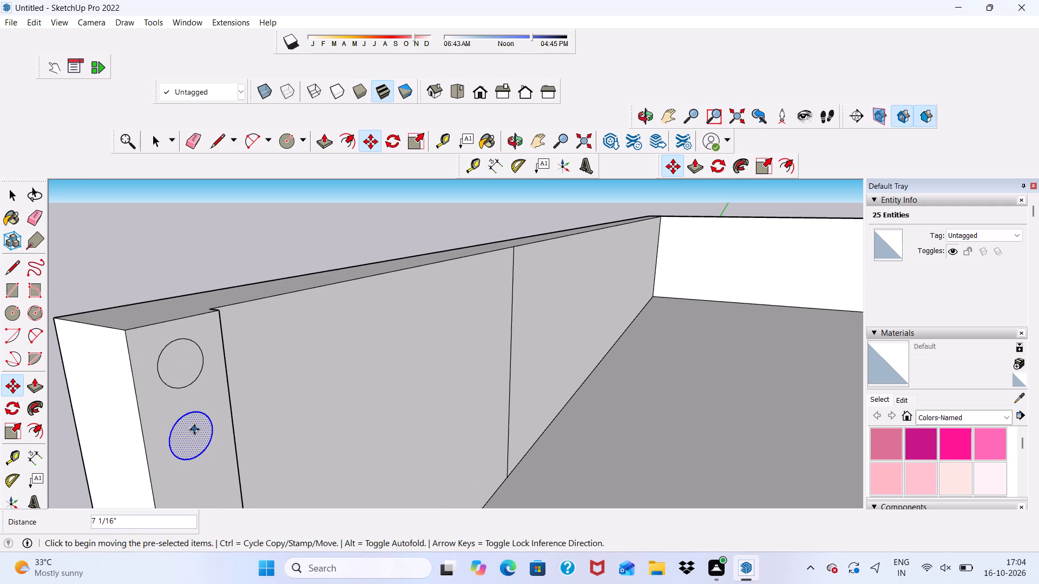
key(shift+asterisk)
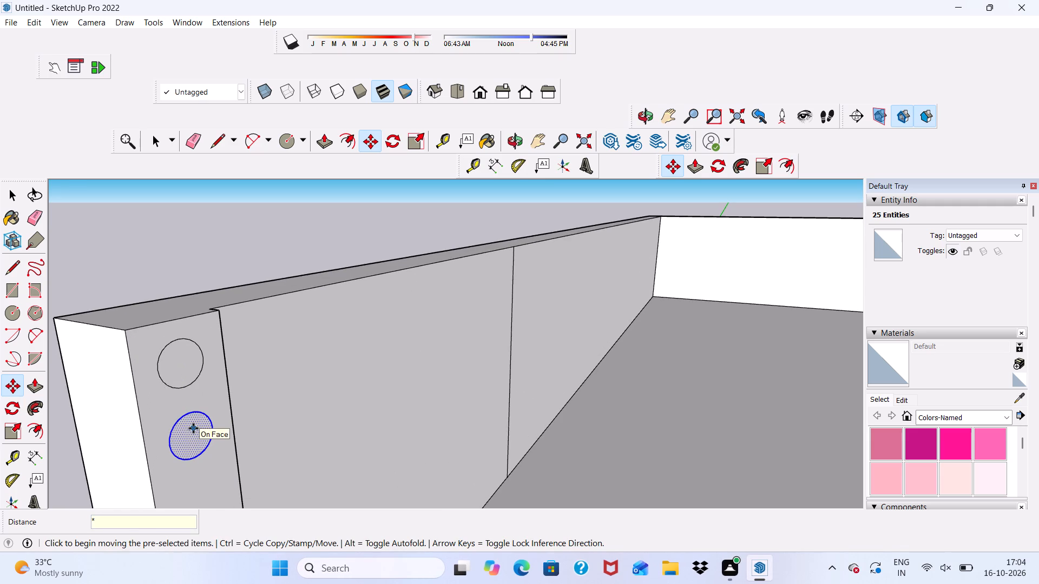
key(3)
key(Return)
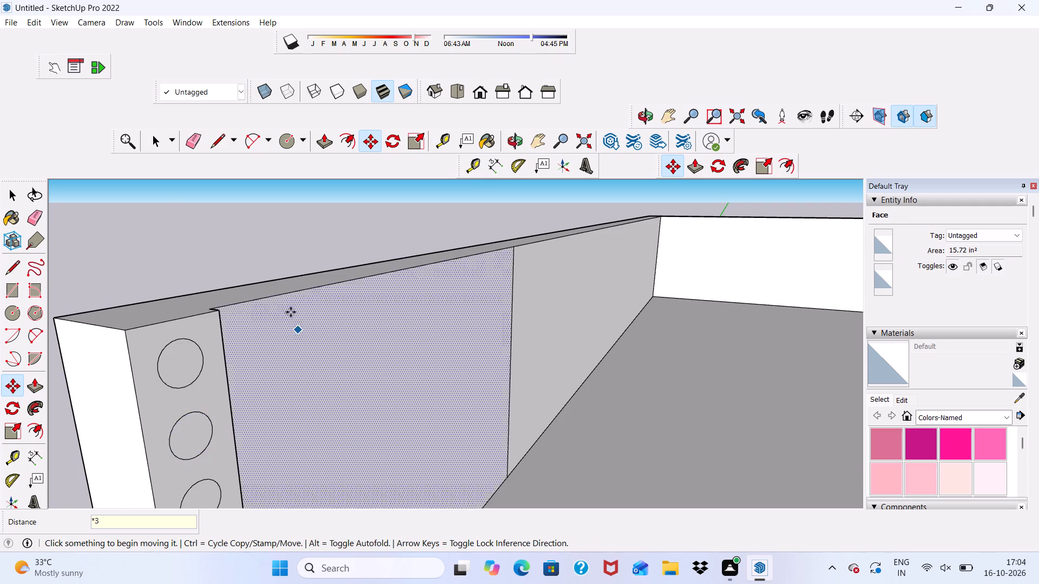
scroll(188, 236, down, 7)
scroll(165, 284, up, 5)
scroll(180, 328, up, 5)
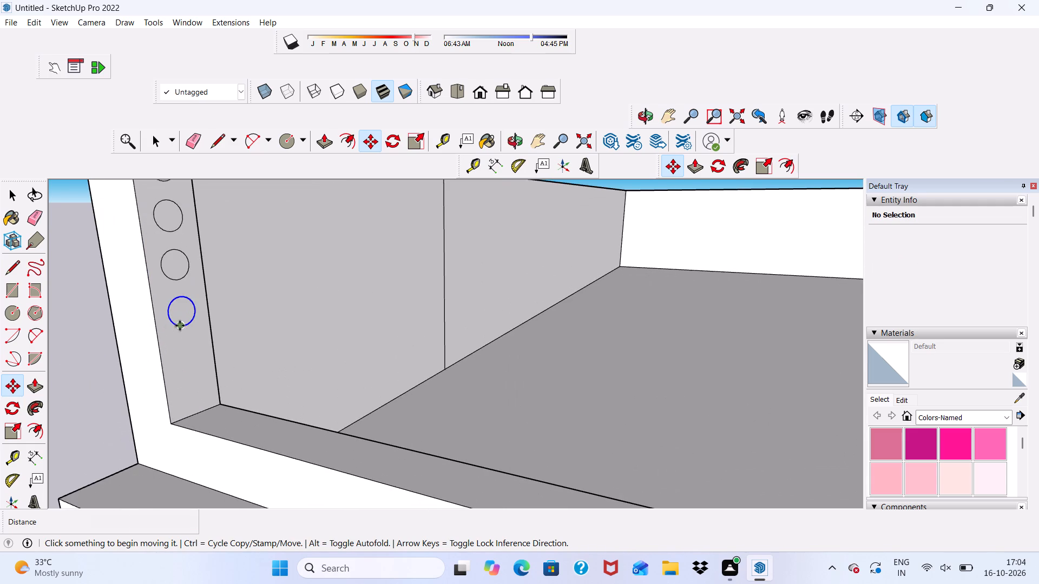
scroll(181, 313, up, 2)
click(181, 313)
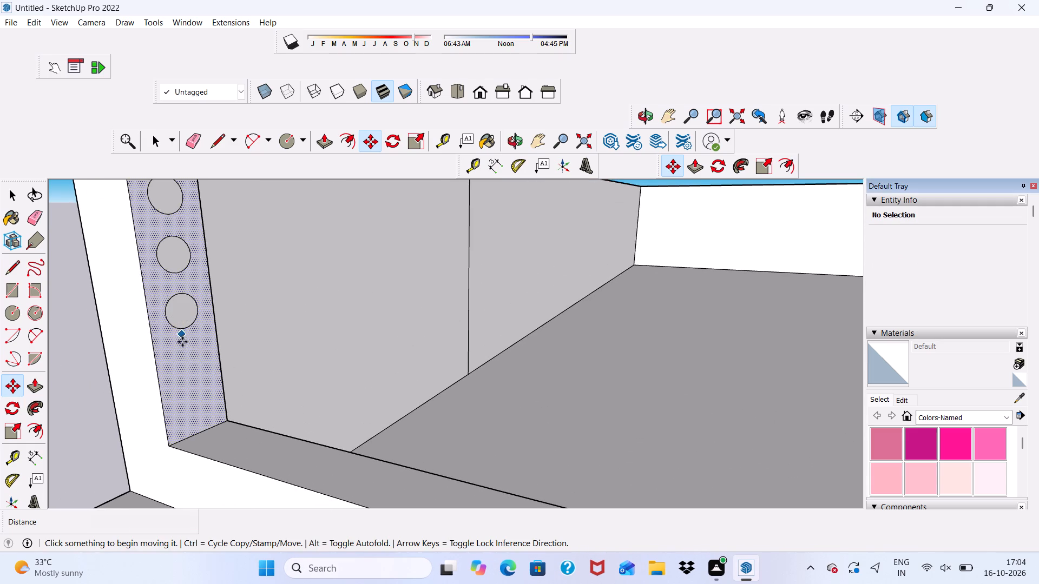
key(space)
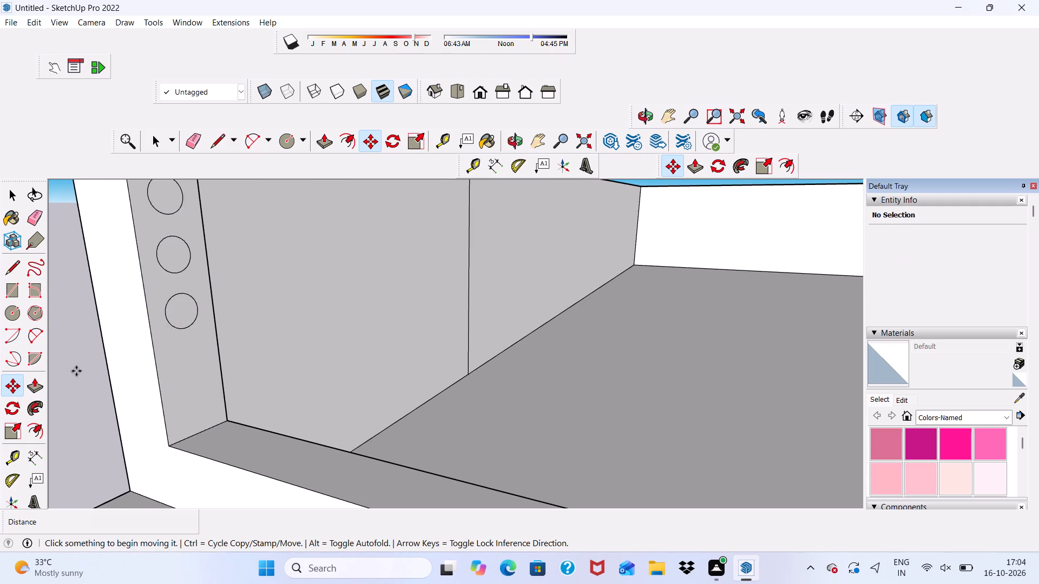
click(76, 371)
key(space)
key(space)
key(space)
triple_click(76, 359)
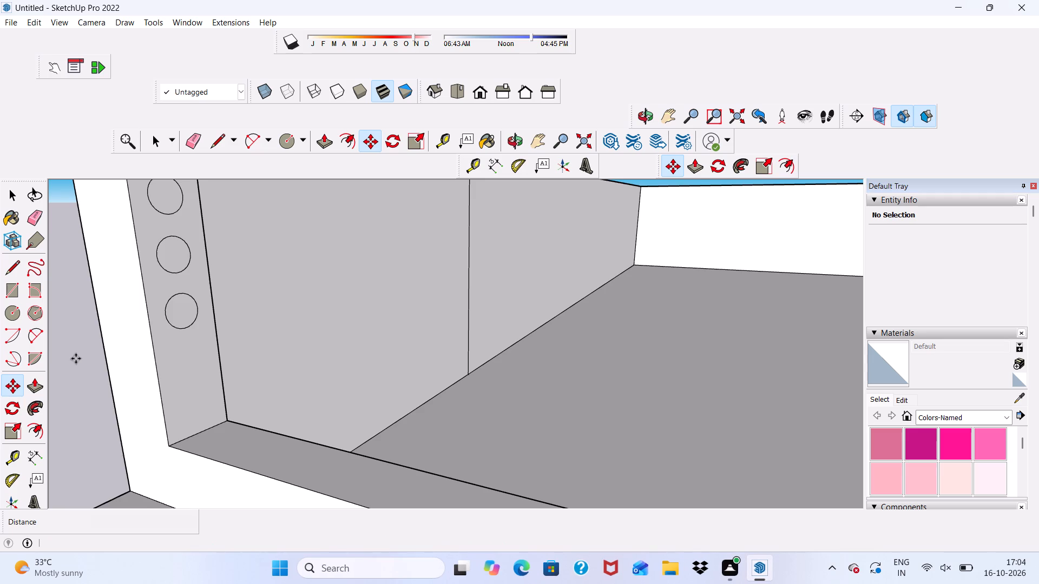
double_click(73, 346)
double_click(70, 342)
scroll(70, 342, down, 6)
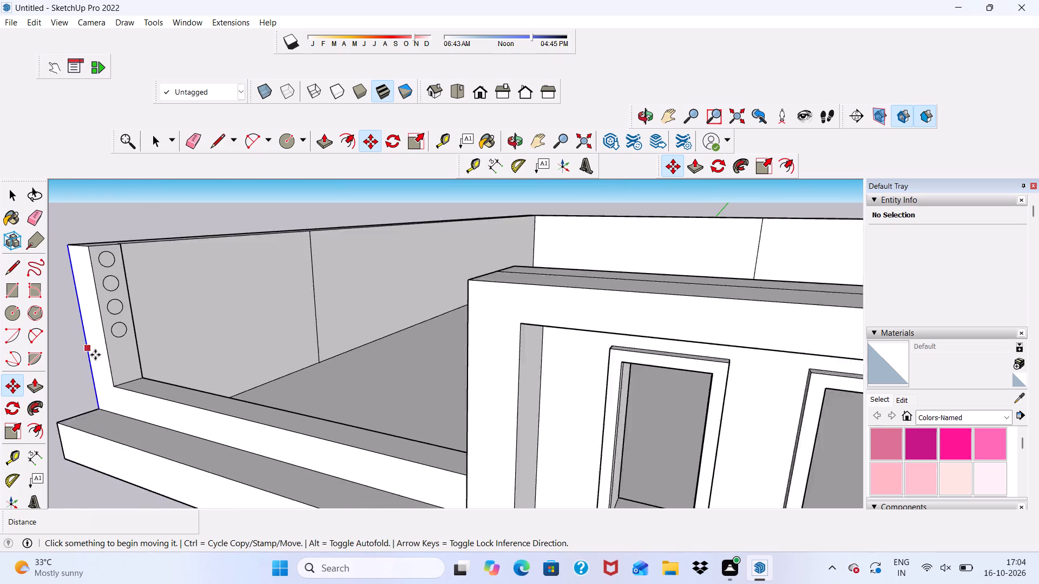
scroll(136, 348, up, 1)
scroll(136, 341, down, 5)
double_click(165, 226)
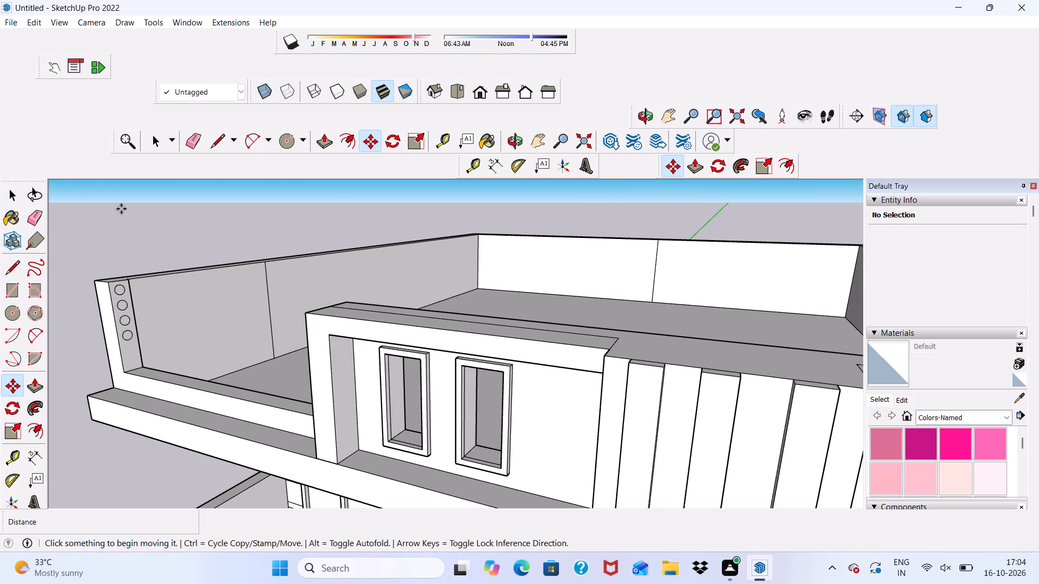
Copy the lowest circle about 6 1/8" down the post's inner face, and place another copy about 5 3/4" below that.
key(space)
scroll(84, 278, down, 1)
scroll(131, 364, up, 4)
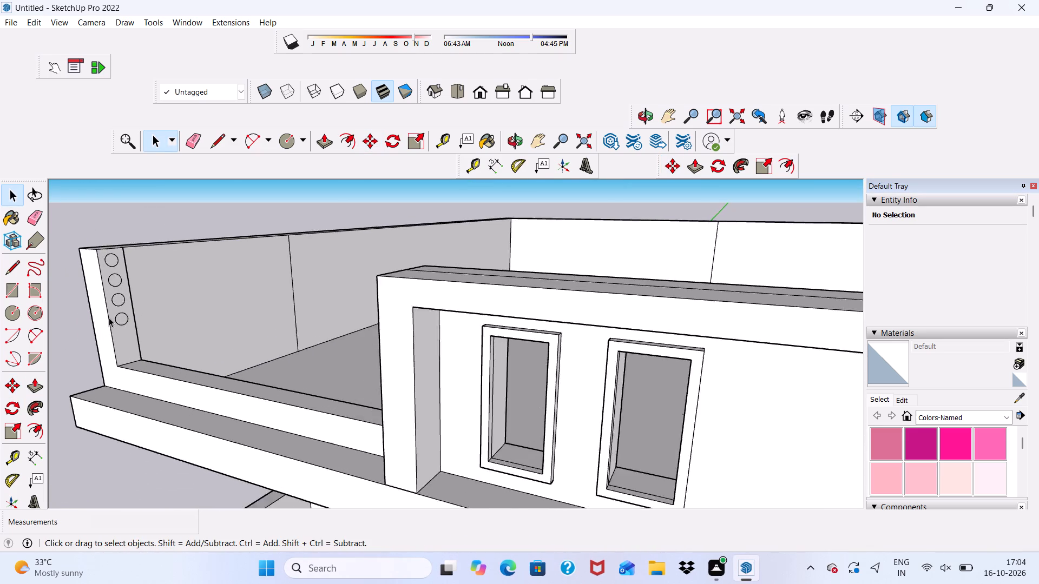
scroll(109, 317, up, 4)
click(128, 322)
scroll(131, 320, up, 4)
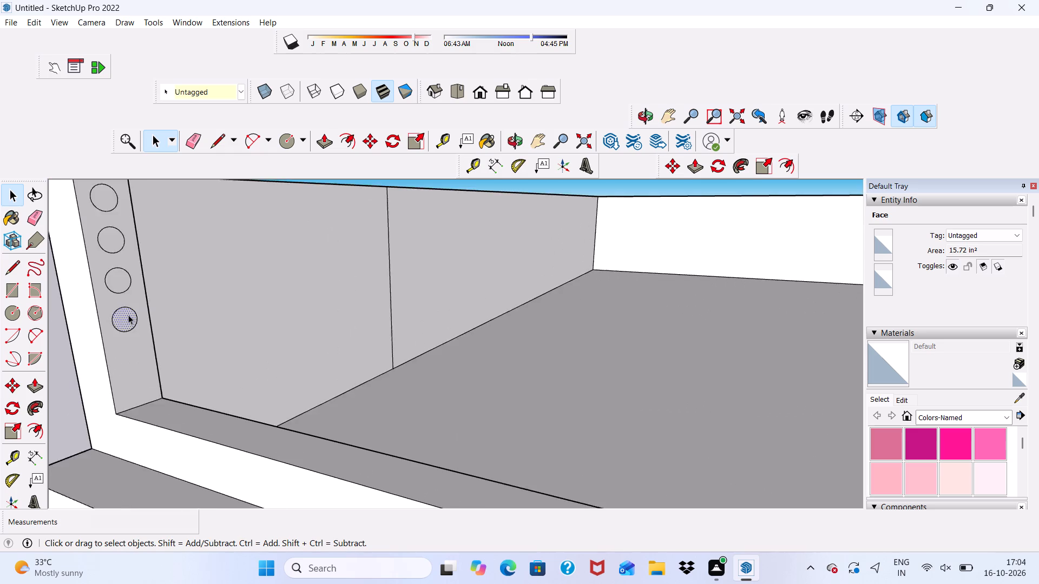
scroll(128, 315, up, 3)
double_click(127, 316)
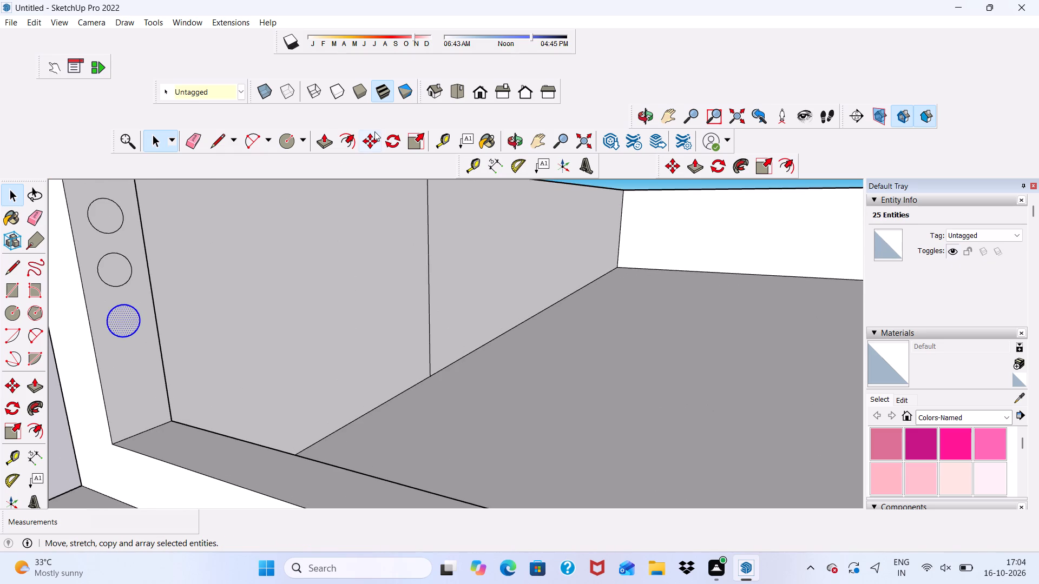
click(373, 135)
click(124, 322)
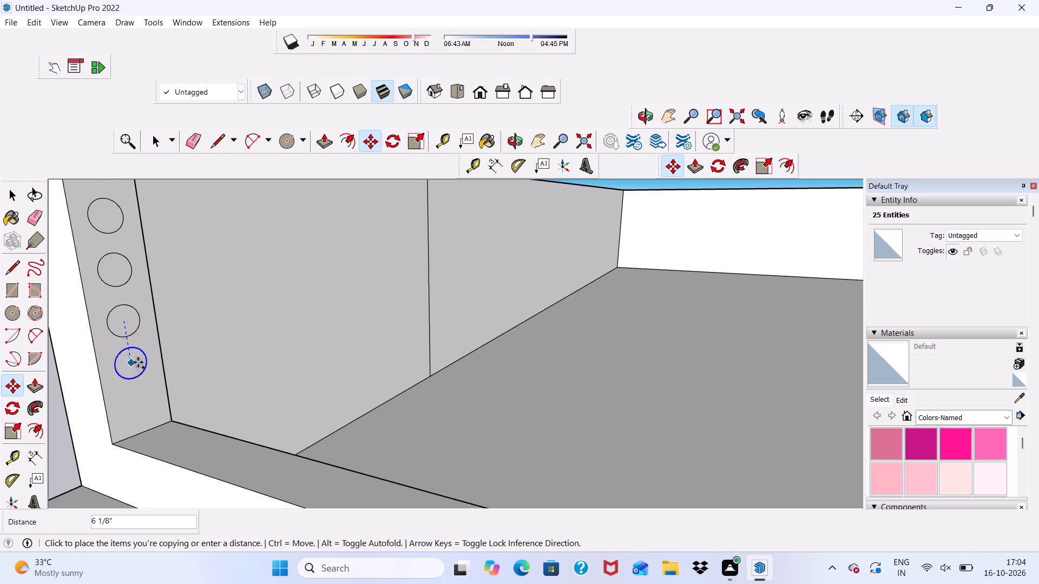
click(138, 362)
click(138, 367)
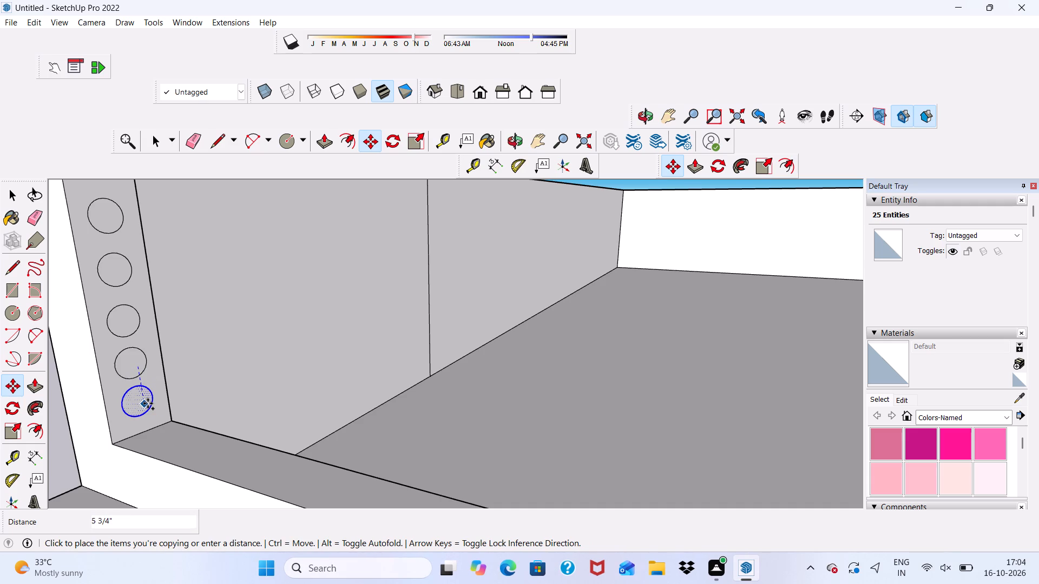
click(147, 407)
Extrude the lowest circle about 10' 4 7/16" across the parapet opening to the frame's side face as the bottom rail.
scroll(99, 234, down, 8)
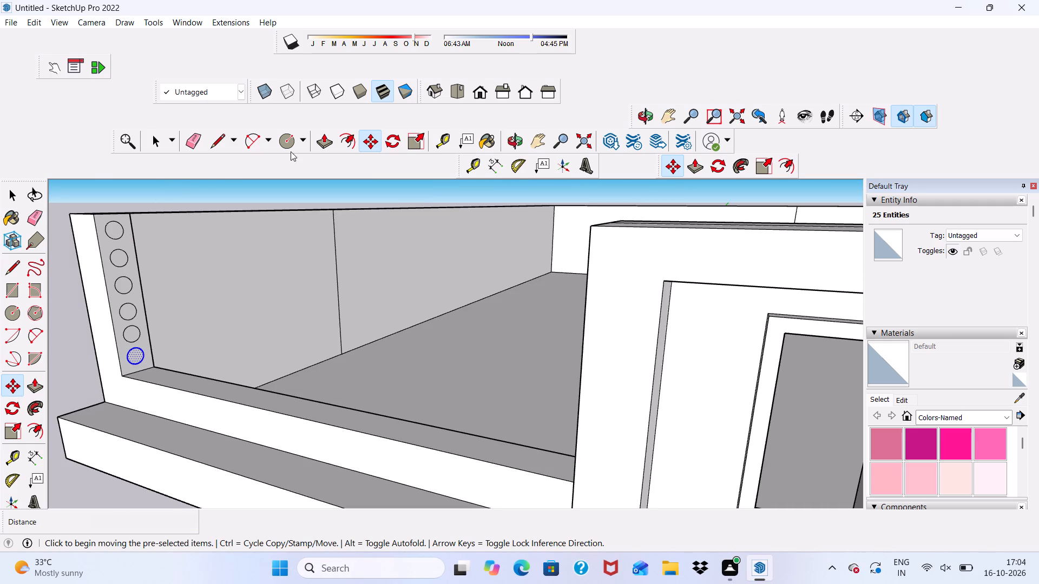
click(322, 137)
scroll(160, 444, up, 3)
scroll(129, 311, up, 7)
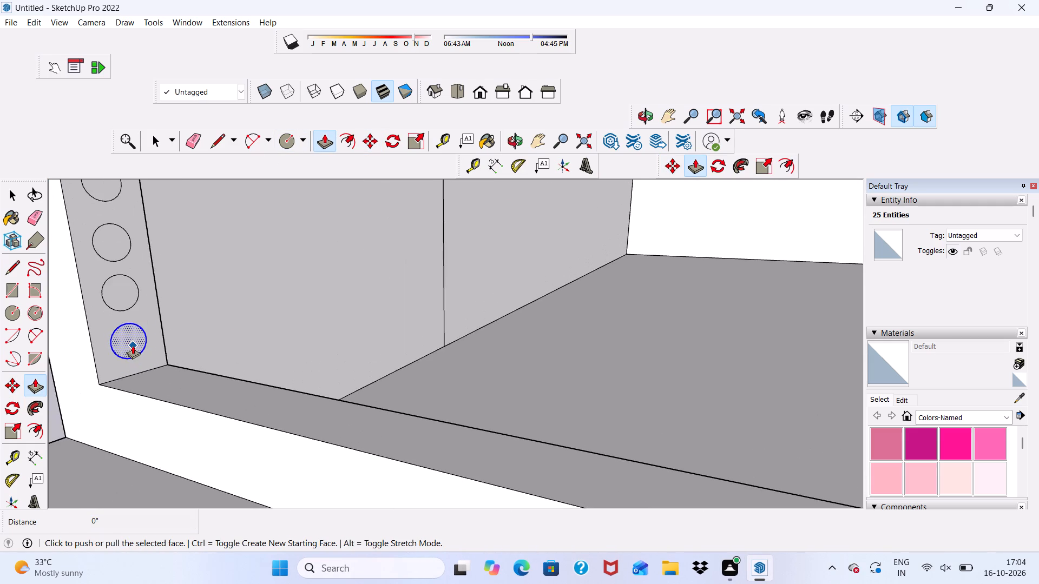
click(133, 346)
scroll(200, 390, down, 12)
middle_drag(308, 397, 527, 362)
scroll(721, 355, up, 2)
scroll(721, 355, down, 1)
scroll(715, 365, up, 2)
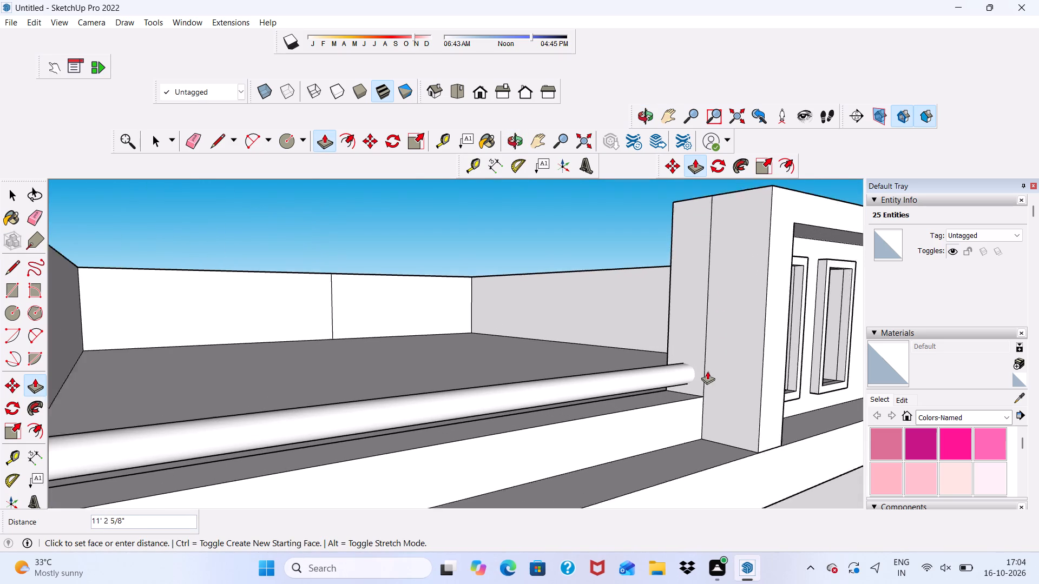
scroll(707, 371, up, 2)
click(702, 366)
Extrude the second circle from the bottom about 10' 4 7/16" across the opening to the frame's side face.
scroll(699, 381, down, 5)
middle_drag(672, 425, 426, 492)
scroll(297, 340, up, 5)
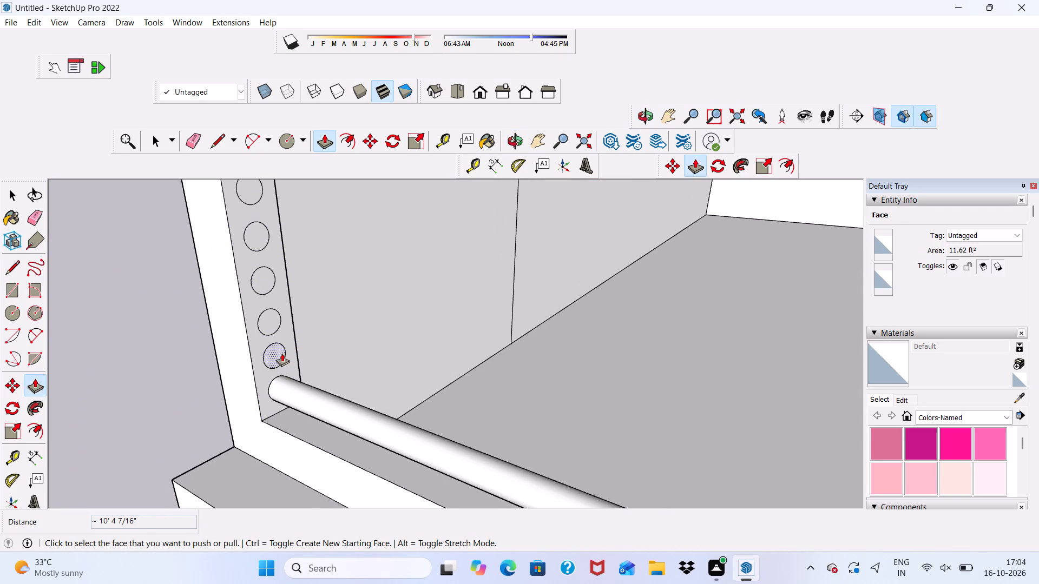
click(282, 353)
scroll(367, 357, down, 8)
middle_drag(517, 376, 671, 351)
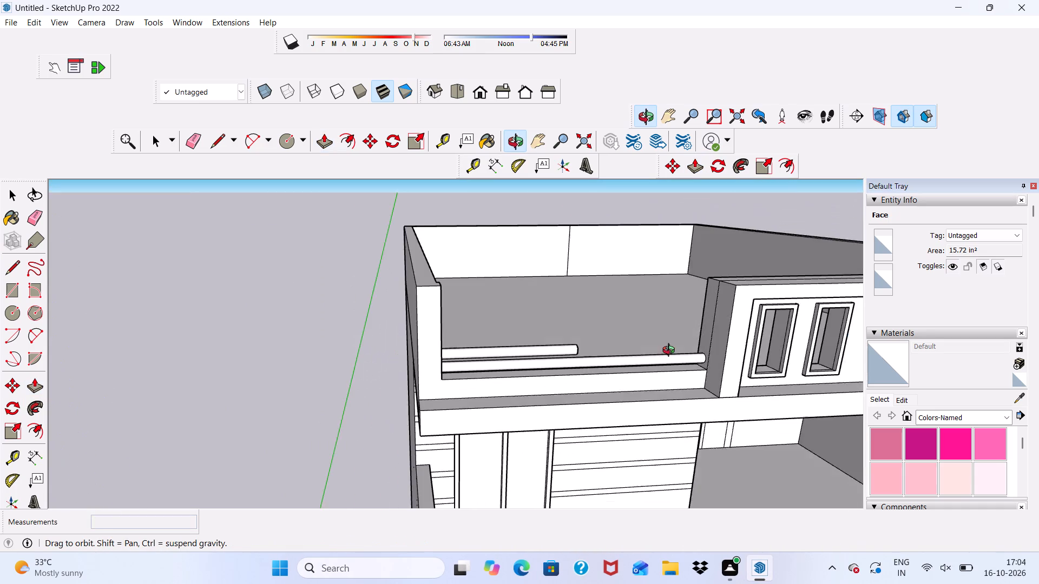
middle_drag(671, 351, 673, 351)
scroll(696, 351, up, 5)
scroll(698, 346, down, 1)
scroll(707, 337, up, 6)
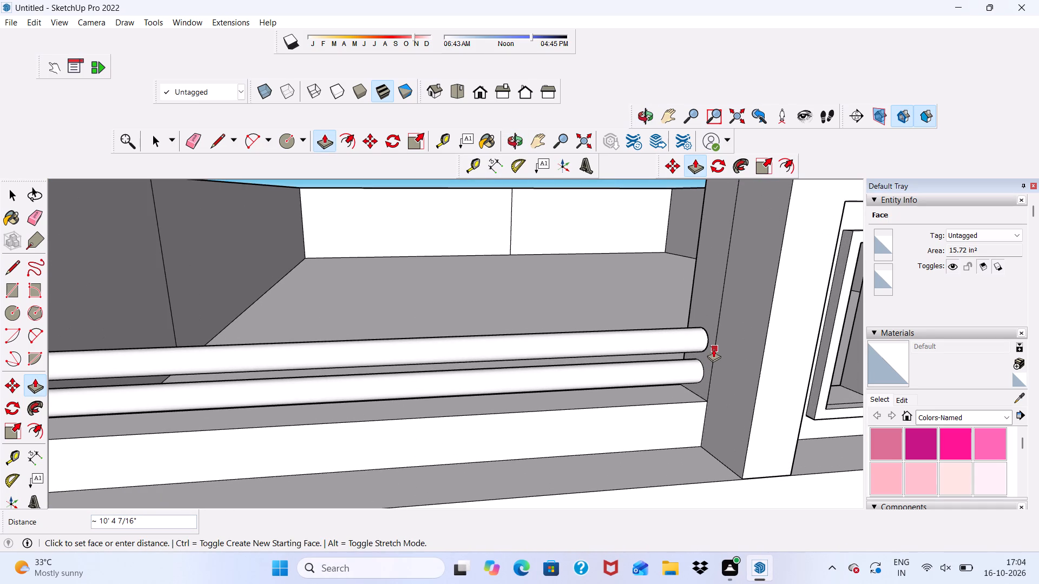
click(713, 349)
Extrude the third circle from the bottom across the parapet opening to the frame's side face.
scroll(714, 349, down, 3)
middle_drag(711, 368, 599, 420)
scroll(196, 270, up, 4)
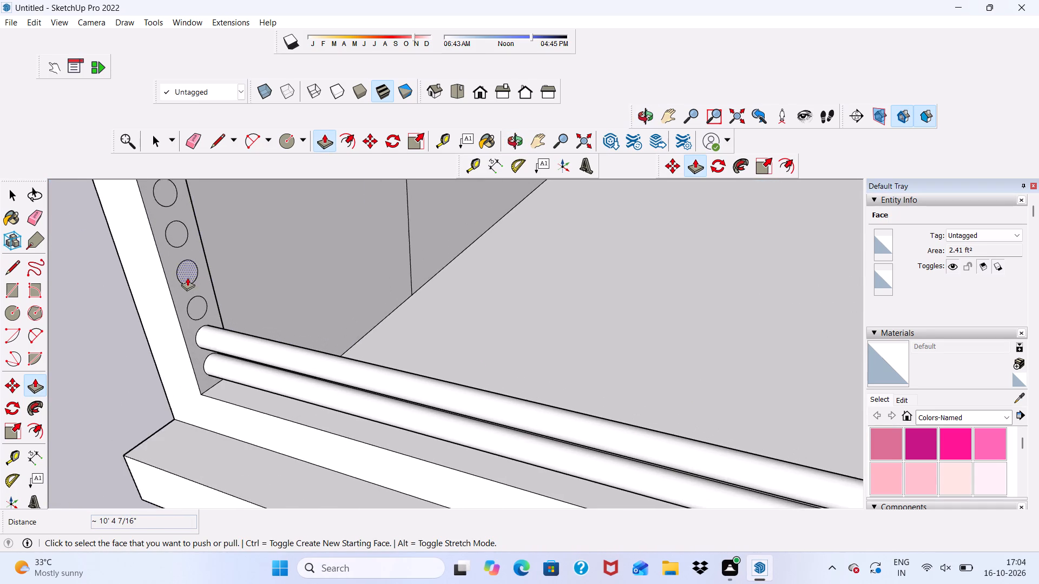
scroll(189, 293, up, 2)
click(196, 307)
scroll(285, 327, down, 2)
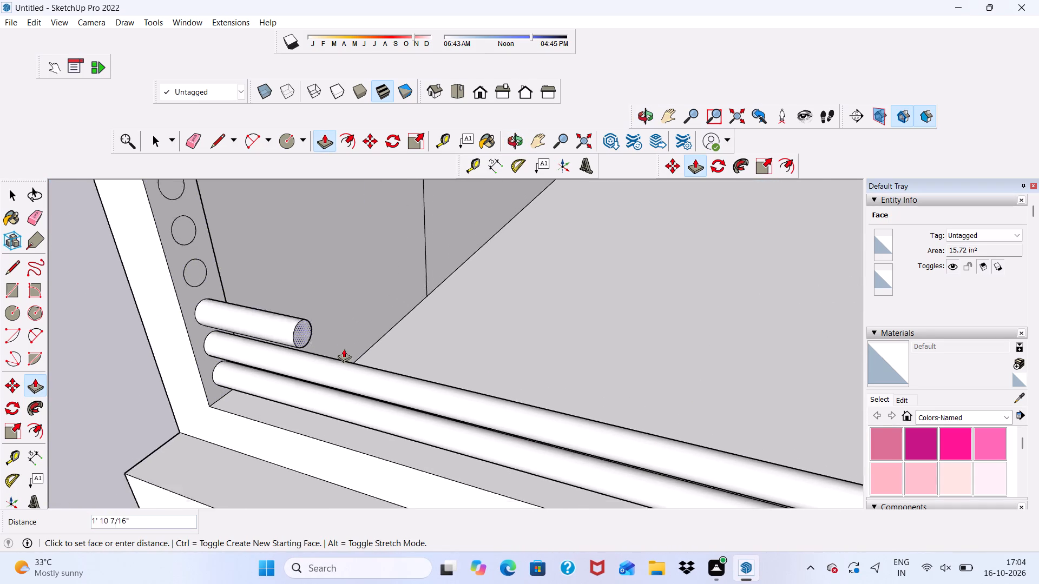
scroll(344, 349, down, 7)
middle_drag(365, 330, 590, 306)
scroll(601, 304, up, 3)
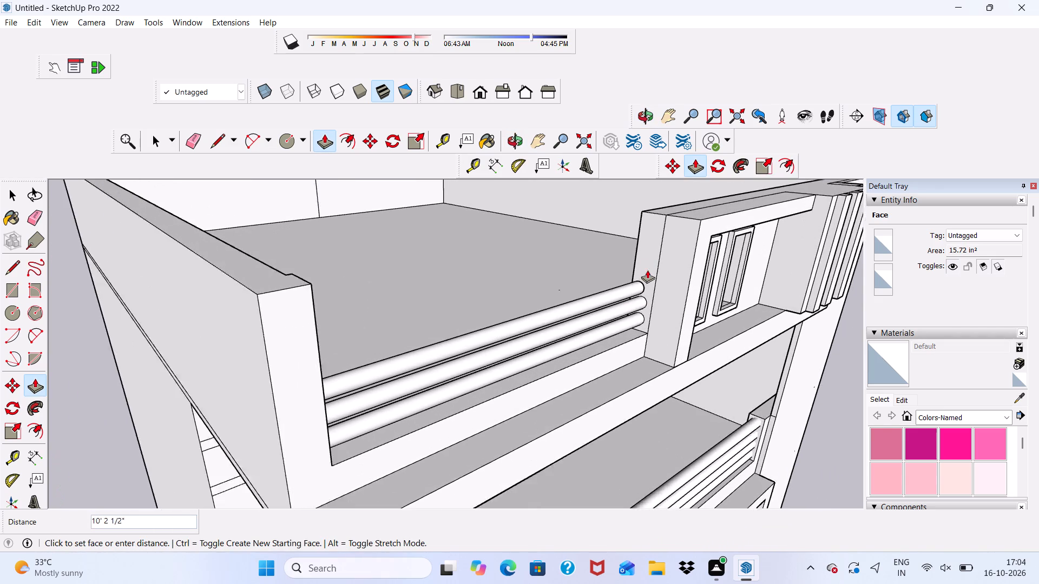
scroll(647, 270, up, 1)
click(659, 290)
Extrude the fourth circle from the bottom about 10' 8 1/4" across the parapet opening to the frame.
scroll(657, 296, down, 2)
middle_drag(657, 300, 429, 319)
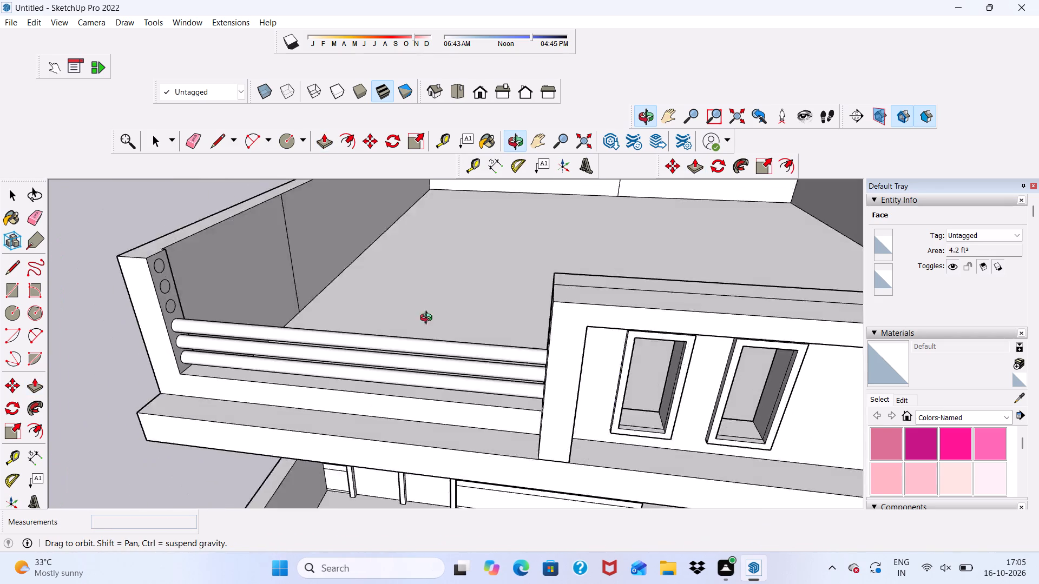
middle_drag(429, 319, 420, 319)
scroll(194, 242, up, 8)
click(172, 288)
scroll(205, 299, down, 4)
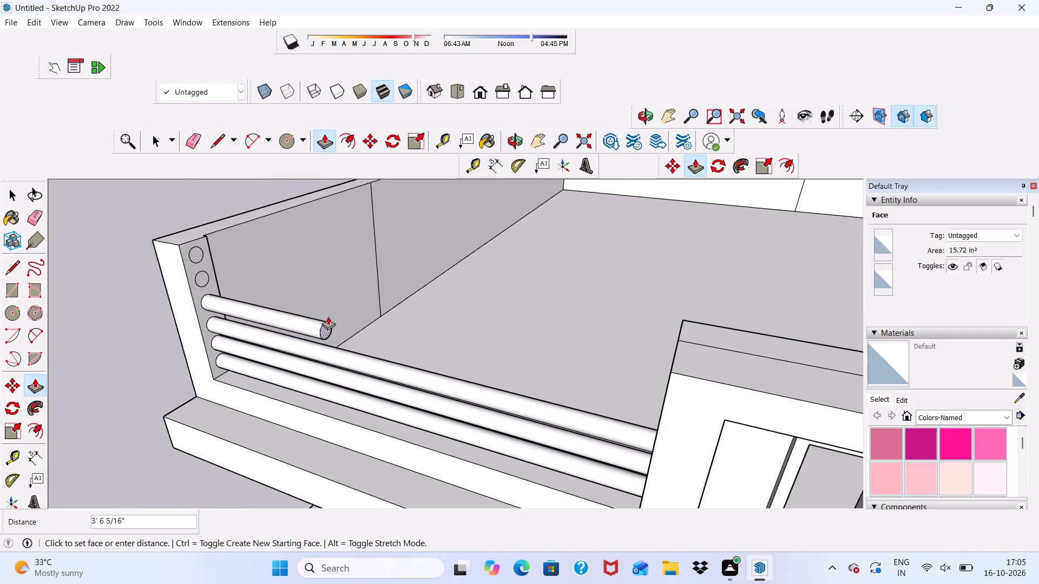
scroll(328, 316, down, 3)
middle_drag(352, 302, 557, 264)
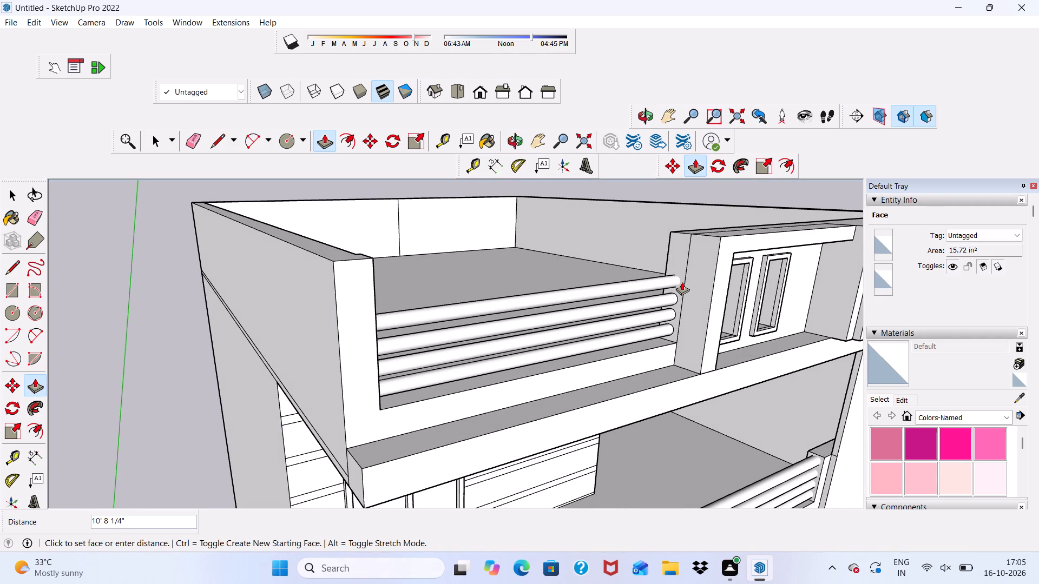
click(682, 282)
Extrude the fifth circle from the bottom about 10' 4 7/16" across the parapet opening to the frame's side face.
scroll(676, 288, down, 2)
middle_drag(675, 290, 514, 287)
scroll(491, 279, up, 4)
scroll(384, 269, down, 3)
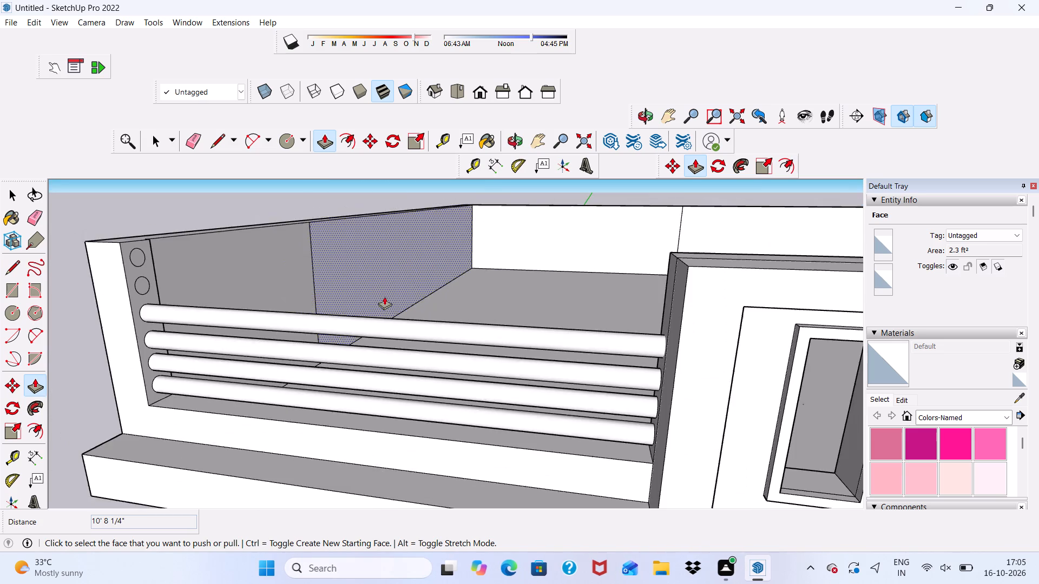
scroll(384, 296, down, 5)
scroll(248, 259, up, 9)
scroll(272, 329, up, 2)
click(272, 329)
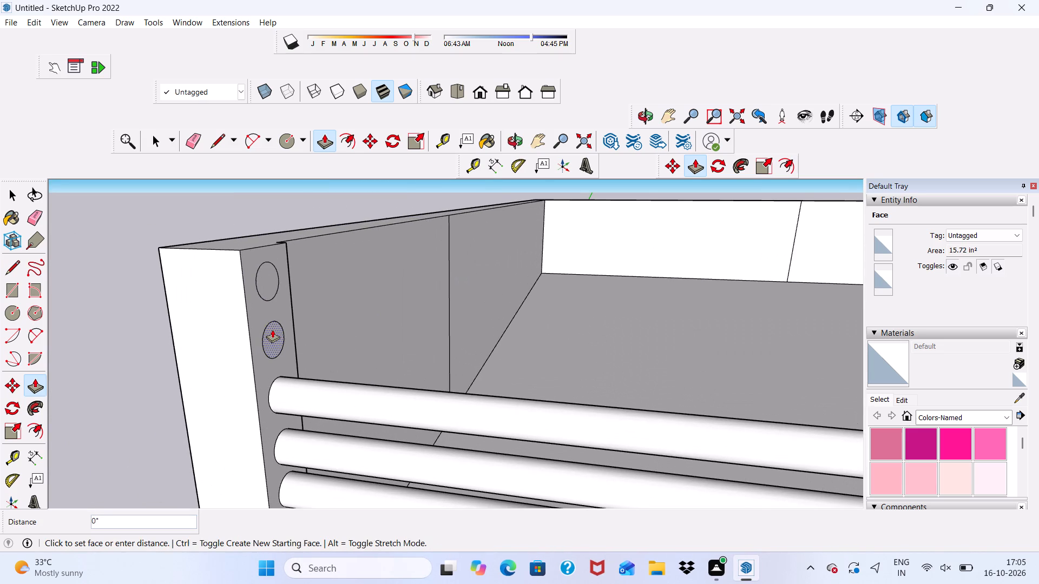
scroll(372, 330, down, 5)
scroll(374, 287, down, 6)
middle_drag(389, 333, 481, 309)
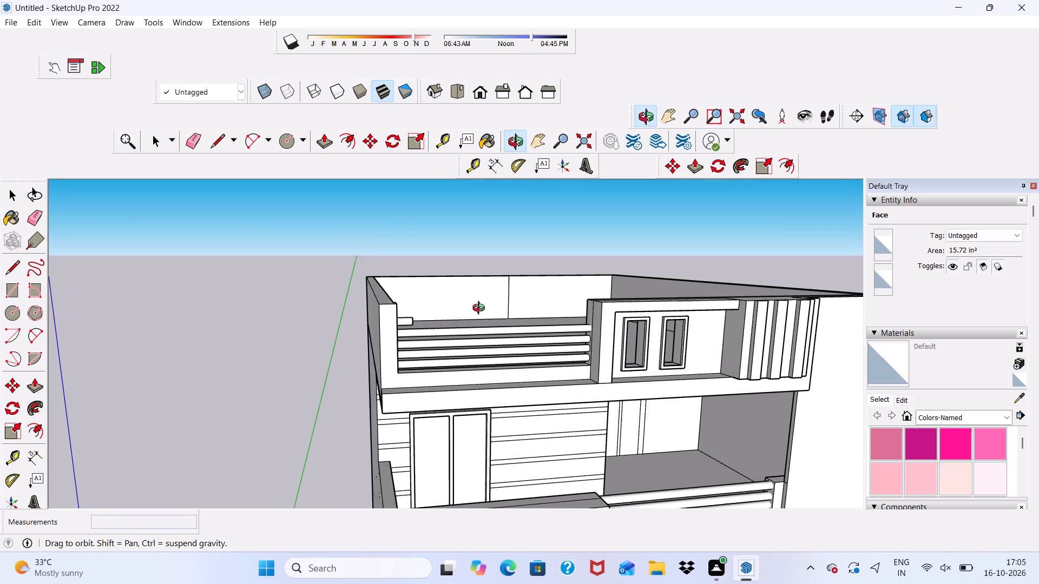
middle_drag(481, 309, 482, 309)
scroll(560, 329, up, 8)
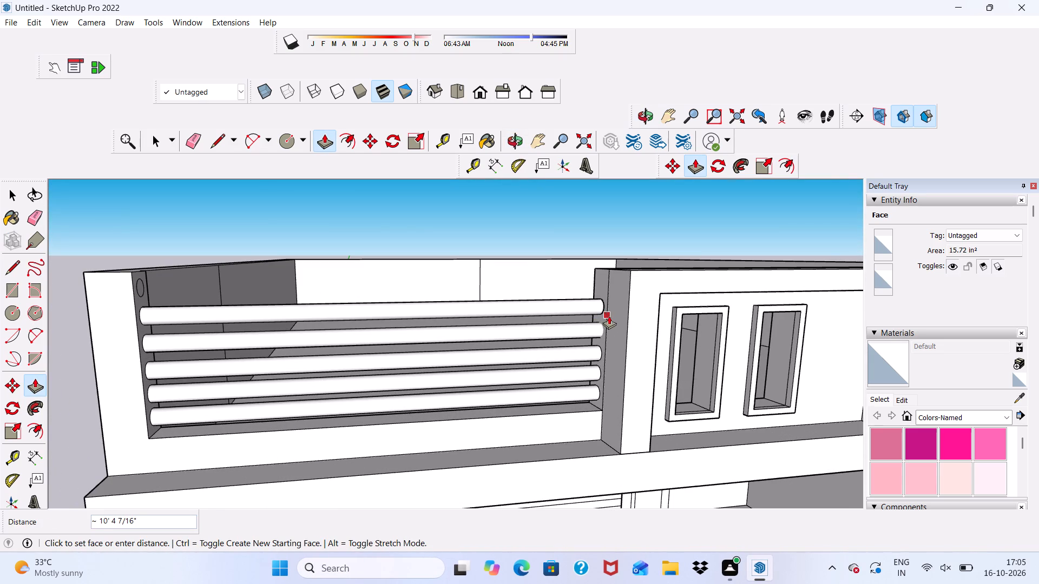
click(609, 316)
Extrude the topmost circle about 10' 4 7/16" across the roof parapet opening to the frame's side face.
middle_drag(600, 324, 425, 381)
scroll(600, 324, down, 1)
scroll(352, 268, up, 4)
scroll(257, 249, up, 2)
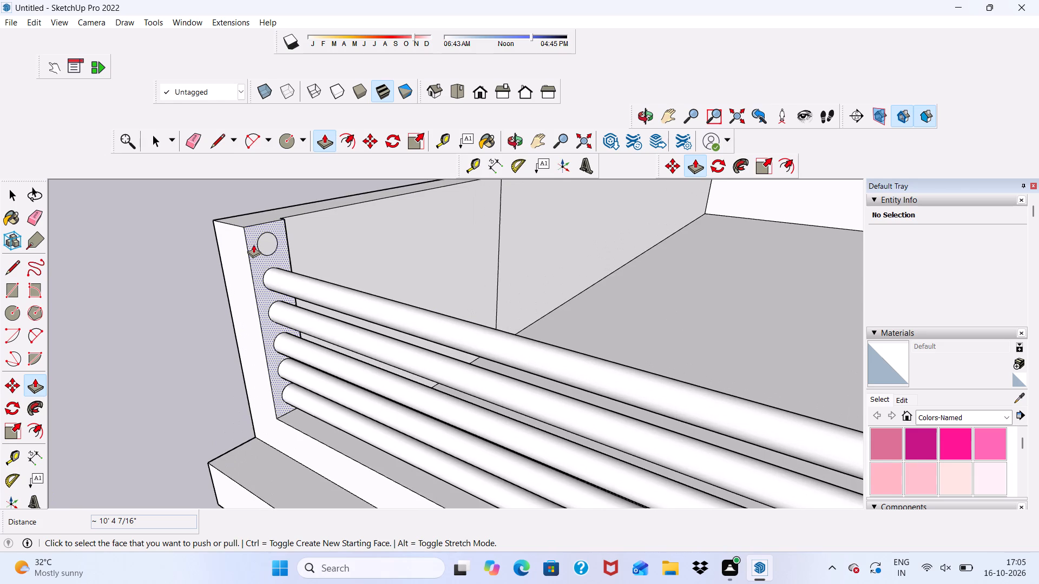
click(262, 238)
scroll(439, 279, down, 7)
middle_drag(409, 282, 670, 283)
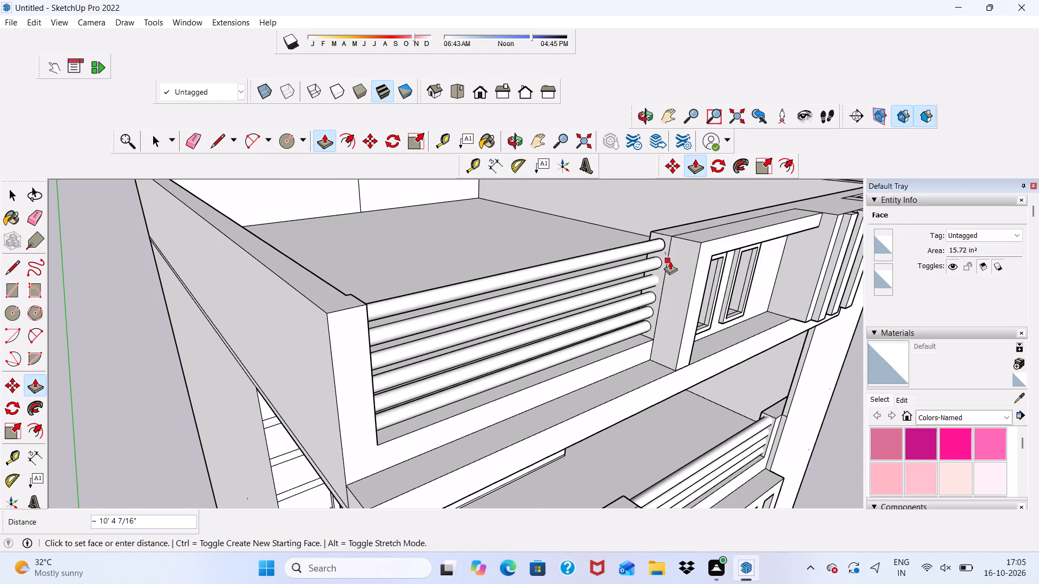
click(670, 261)
Erase the stray vertical edge on the inner face of the side roof parapet adjoining the rails.
scroll(669, 263, down, 2)
middle_drag(669, 278, 595, 262)
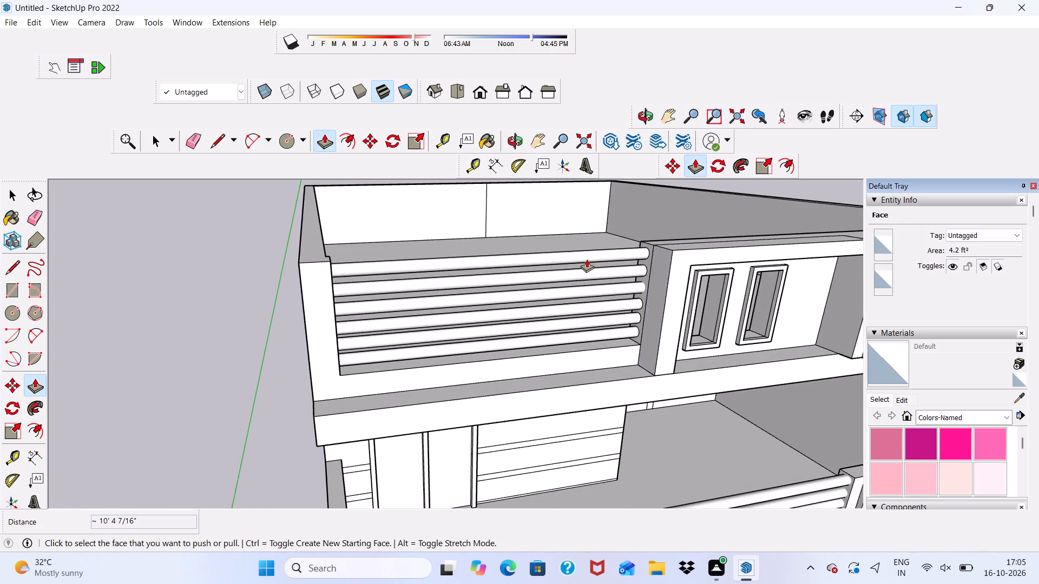
scroll(581, 255, up, 4)
scroll(577, 249, down, 4)
middle_drag(542, 218, 516, 175)
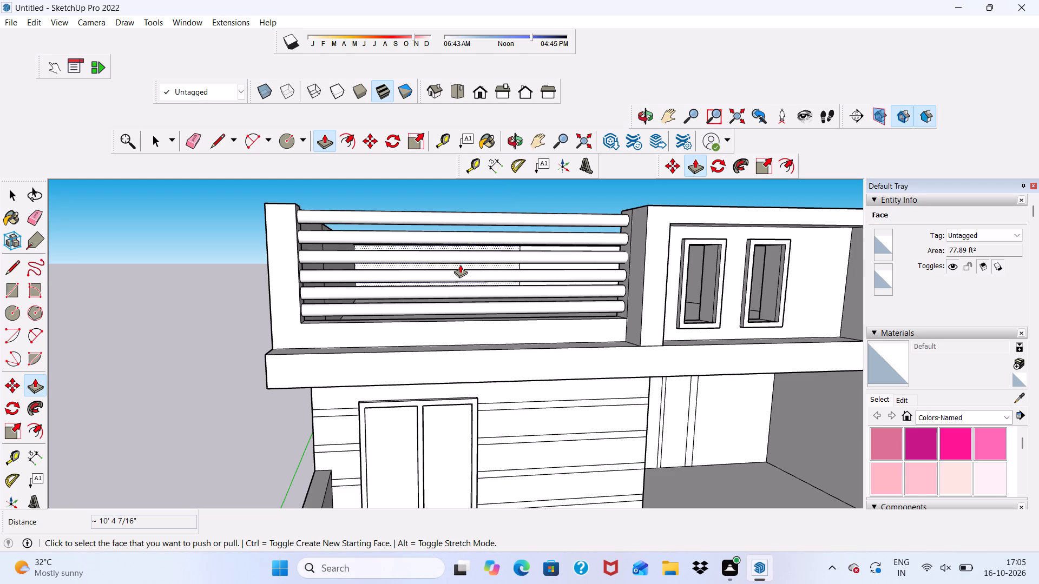
middle_drag(453, 263, 255, 384)
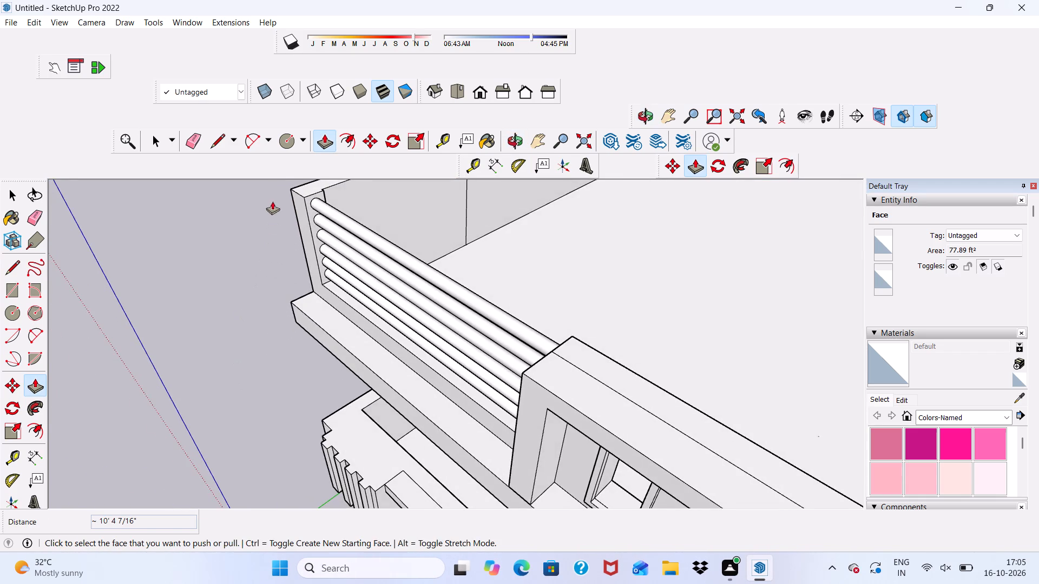
scroll(268, 179, up, 1)
click(190, 141)
scroll(226, 225, down, 4)
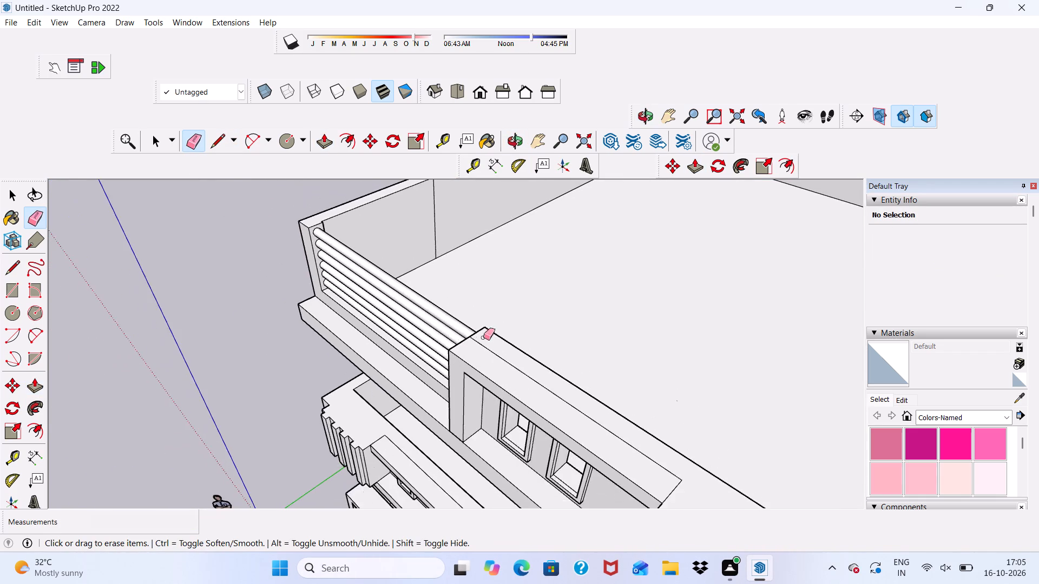
scroll(491, 334, up, 5)
scroll(483, 329, down, 6)
scroll(445, 225, up, 5)
drag(425, 215, 429, 223)
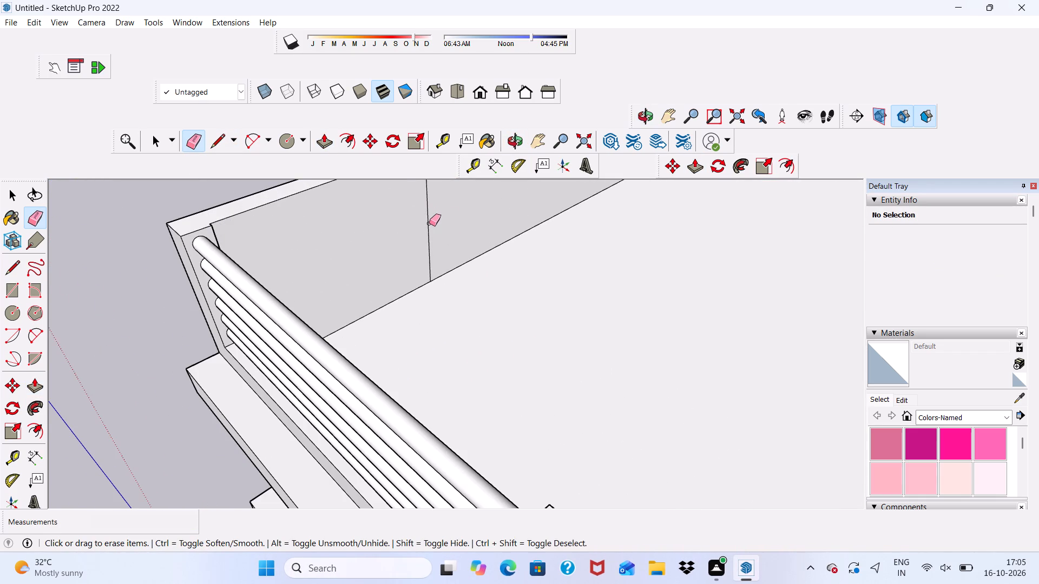
drag(429, 223, 429, 224)
scroll(426, 246, down, 12)
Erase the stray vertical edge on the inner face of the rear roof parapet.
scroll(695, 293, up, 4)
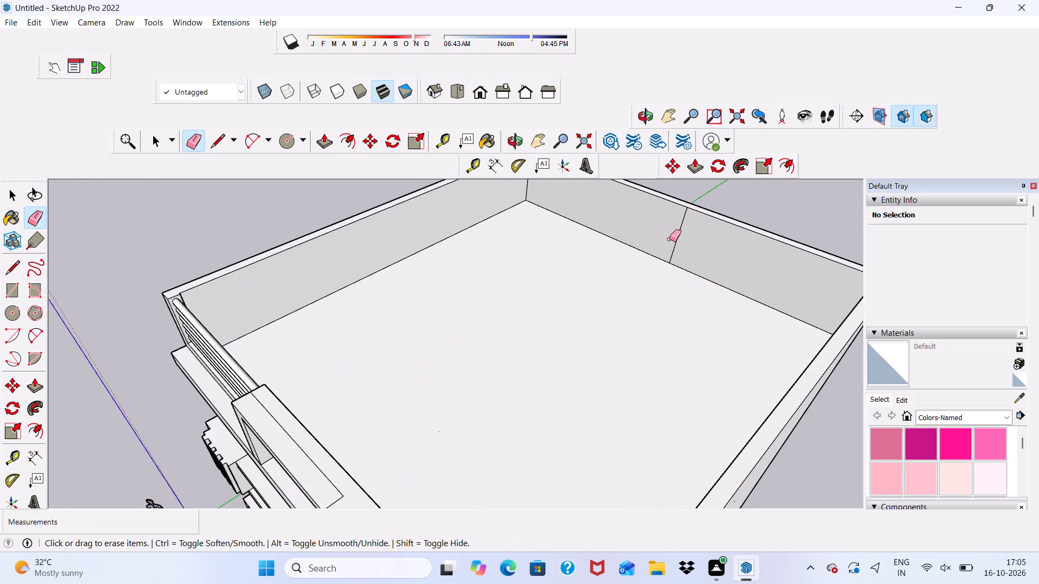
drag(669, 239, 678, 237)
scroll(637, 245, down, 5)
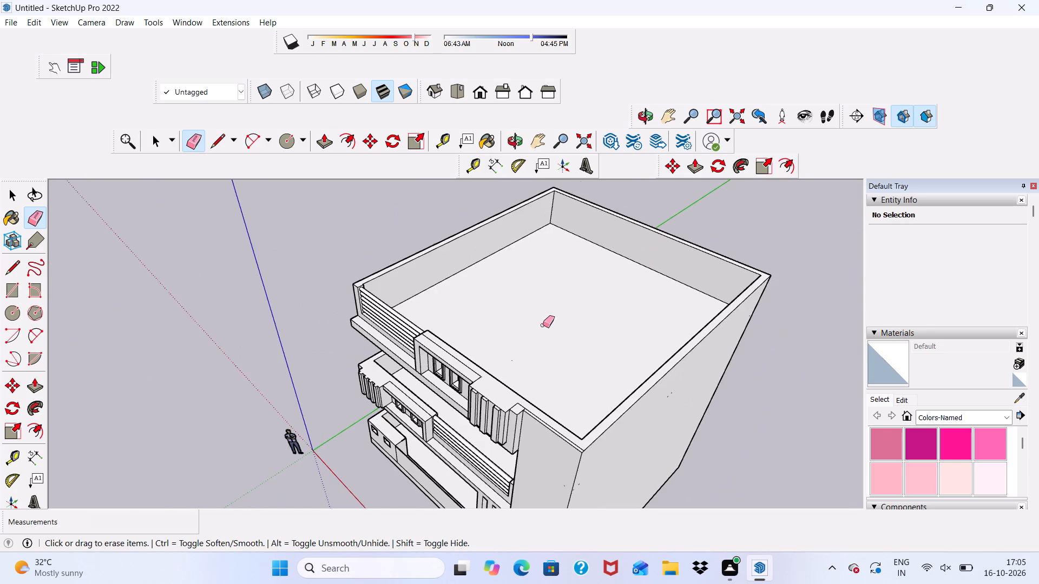
Examine the house's front facade, comparing the roof parapet with the balcony parapets on the floors below.
middle_drag(543, 325, 855, 281)
middle_drag(861, 271, 649, 164)
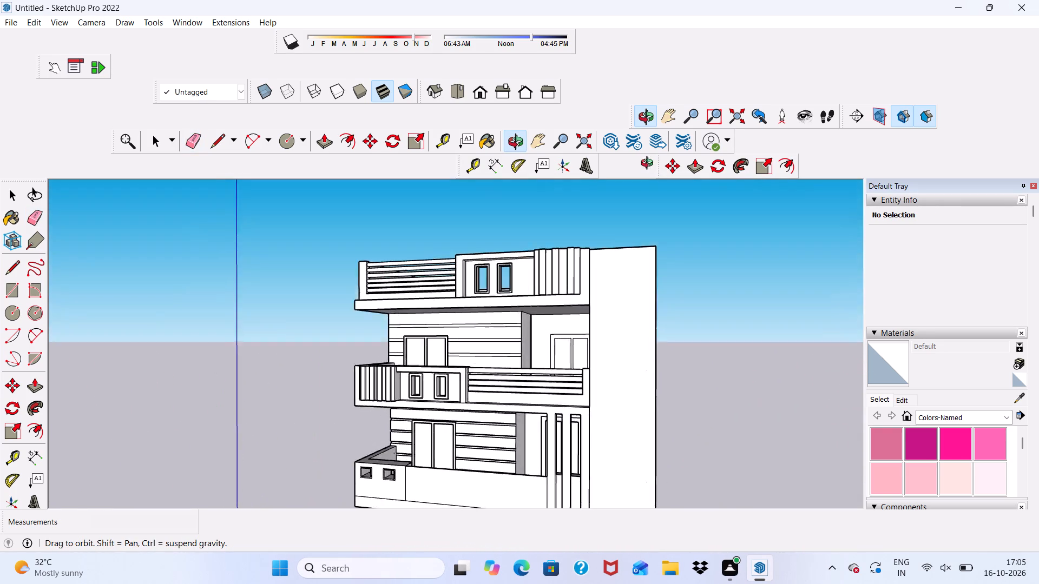
middle_drag(649, 164, 755, 174)
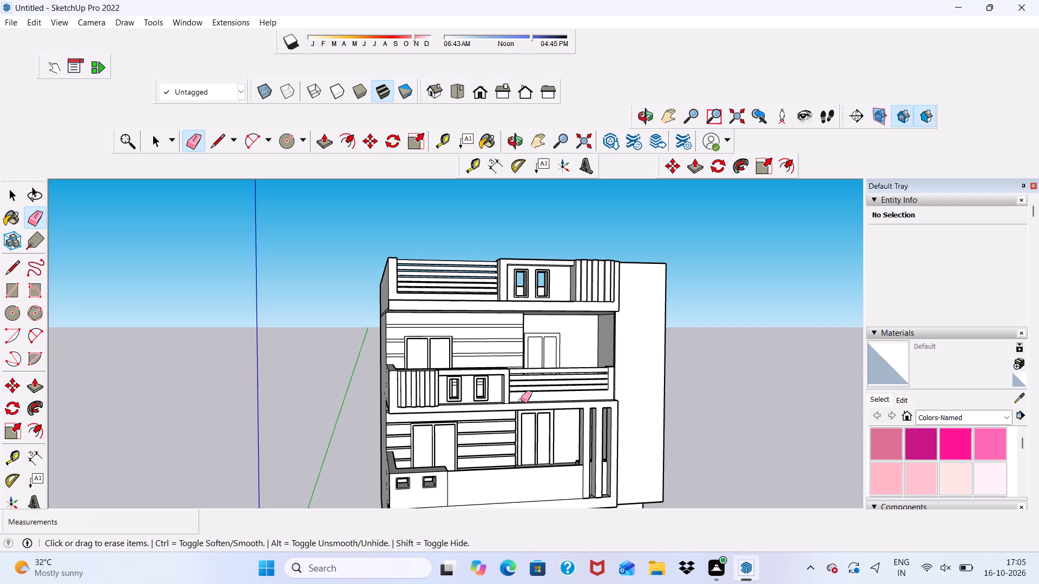
scroll(569, 389, up, 3)
scroll(564, 387, down, 5)
middle_drag(557, 413, 528, 398)
scroll(528, 398, up, 2)
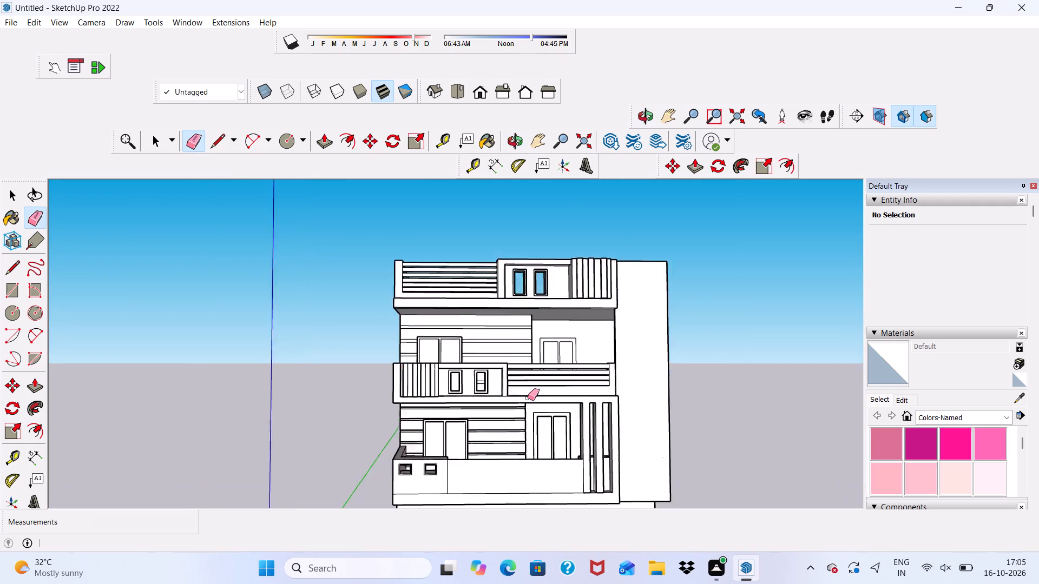
scroll(528, 398, up, 3)
scroll(510, 370, down, 5)
key(space)
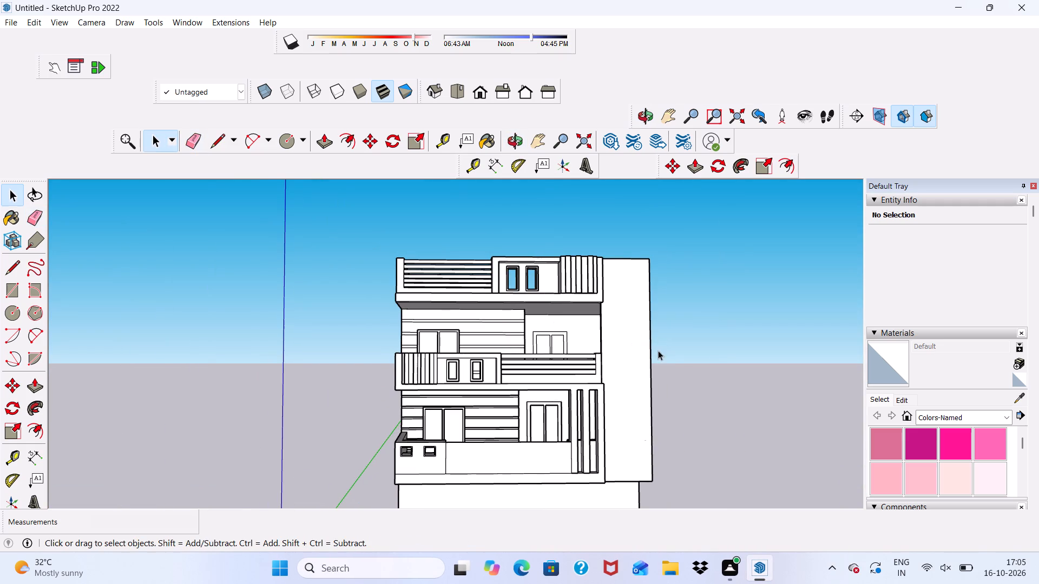
scroll(548, 428, up, 1)
scroll(410, 346, down, 5)
middle_drag(423, 428, 369, 408)
scroll(369, 408, up, 2)
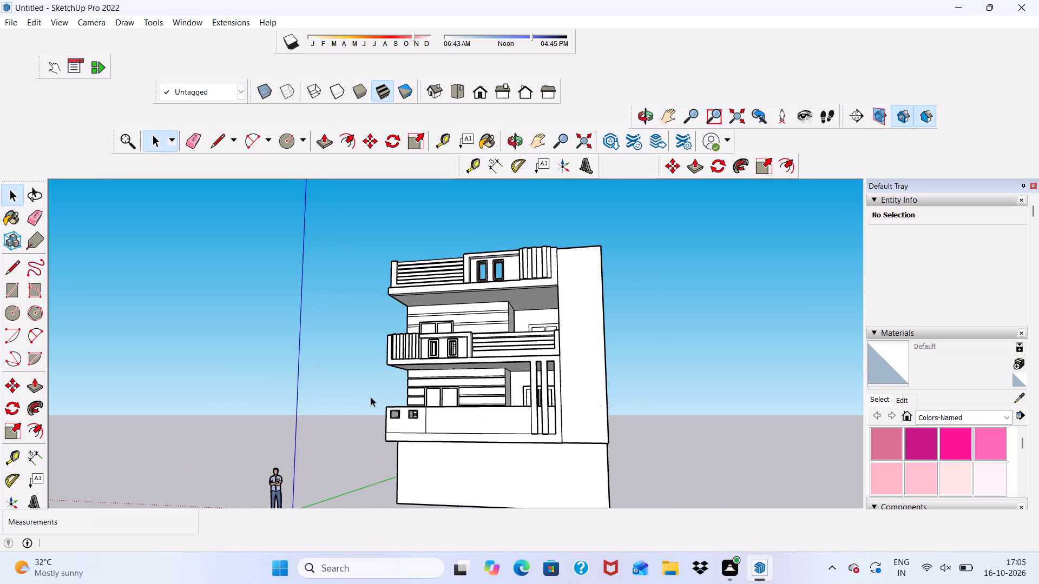
scroll(453, 444, up, 8)
Delete the plain front face of the lowest balcony's parapet, and undo the last edge erase on the rear roof parapet.
middle_drag(472, 428, 392, 483)
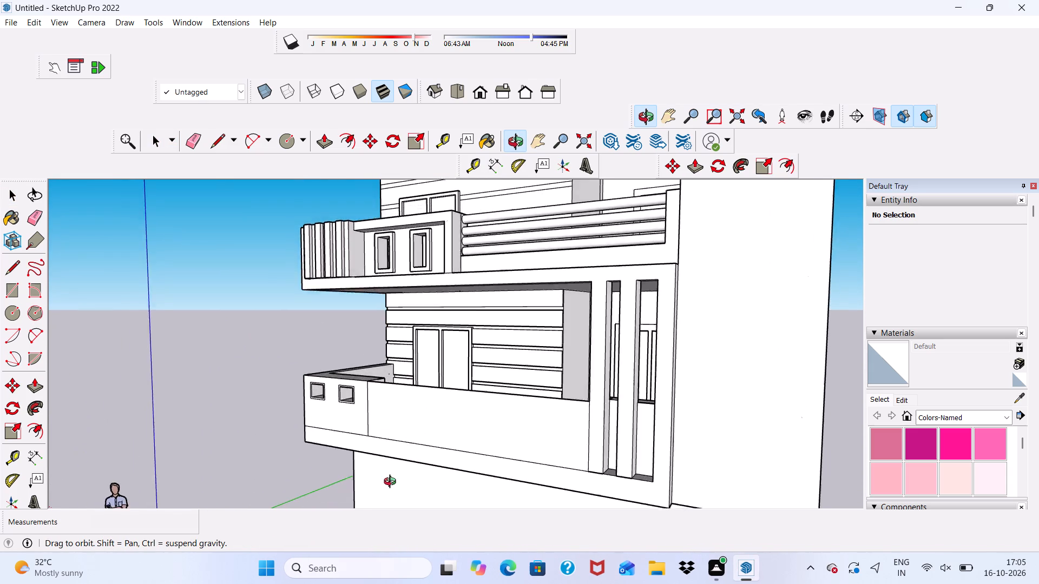
middle_drag(392, 483, 446, 510)
scroll(416, 436, up, 1)
scroll(416, 420, down, 2)
middle_drag(420, 420, 499, 489)
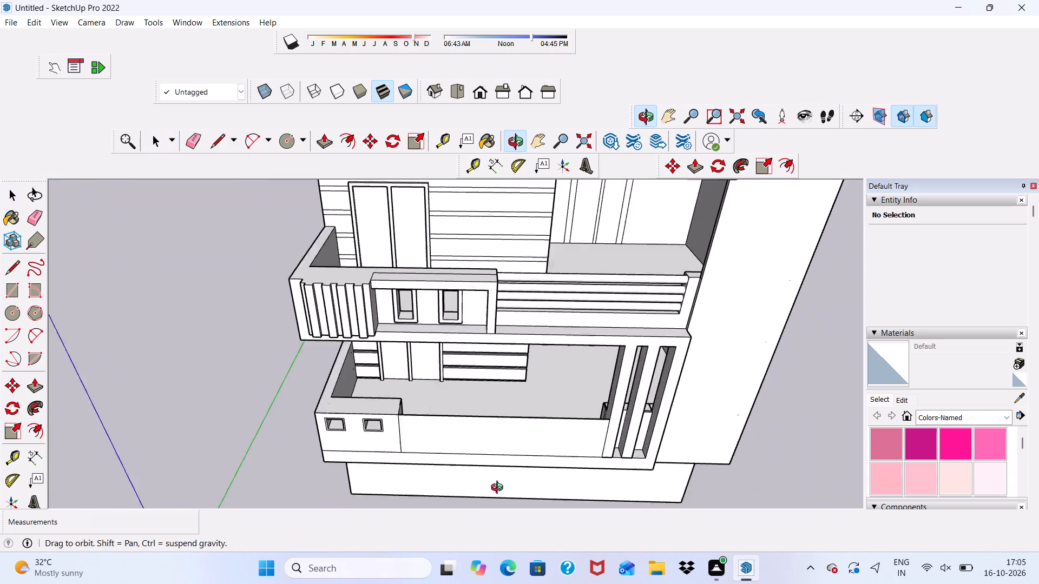
middle_drag(499, 489, 479, 428)
click(472, 421)
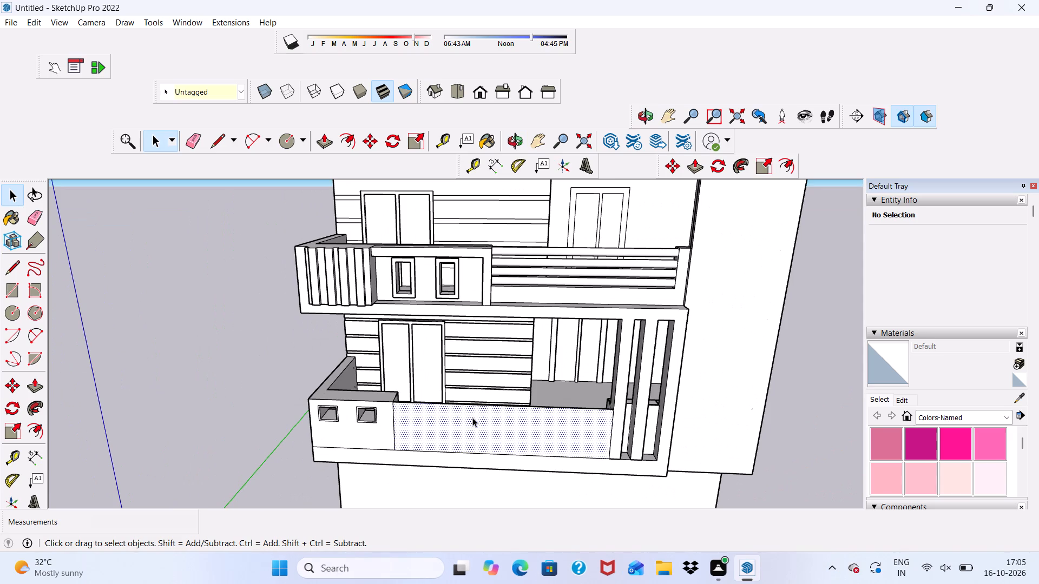
scroll(472, 414, down, 1)
middle_drag(472, 414, 503, 461)
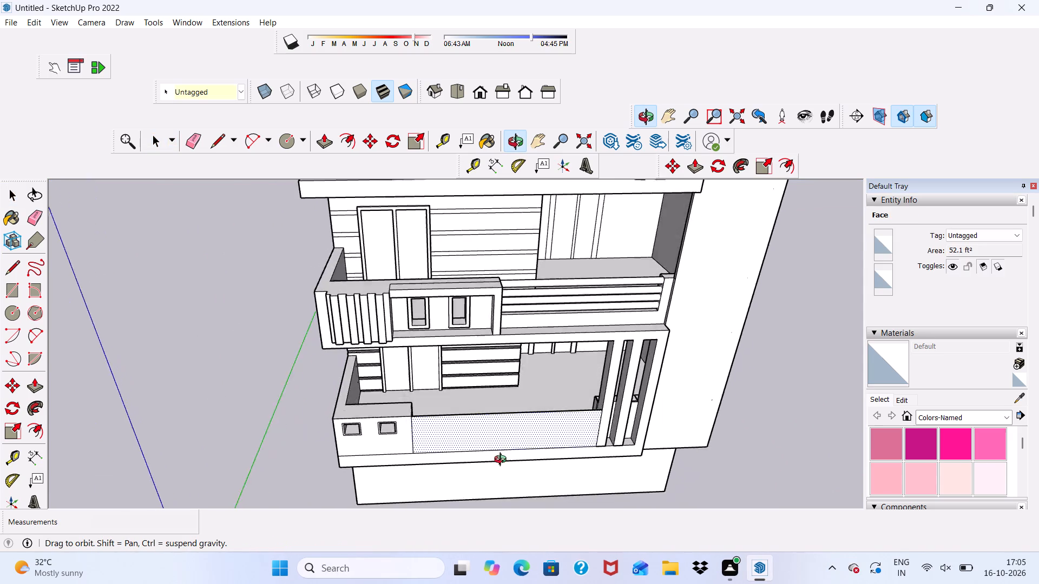
middle_drag(503, 461, 751, 493)
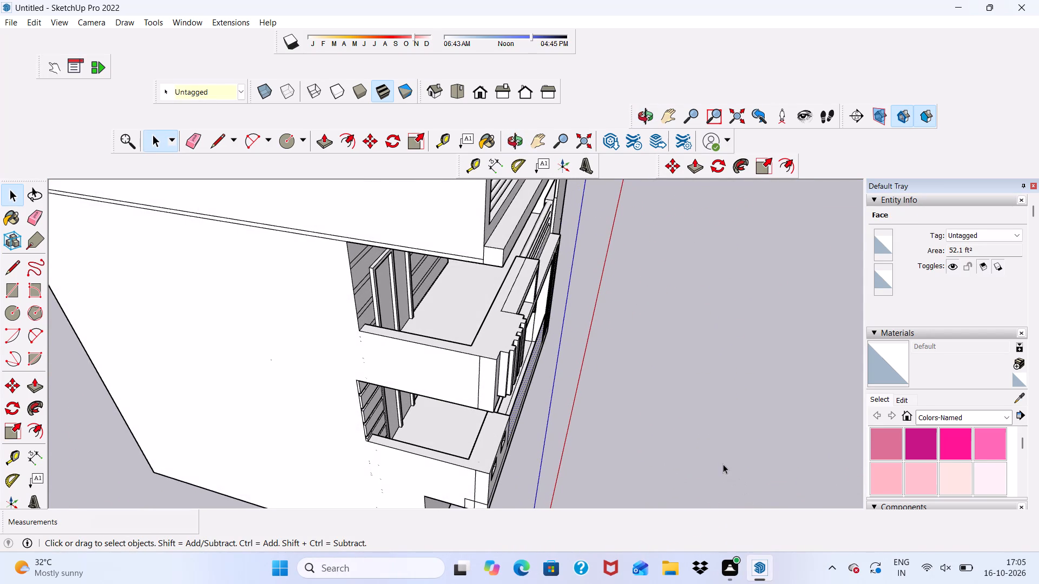
key(ctrl+z)
scroll(681, 441, down, 3)
middle_drag(667, 448, 485, 402)
scroll(485, 389, up, 1)
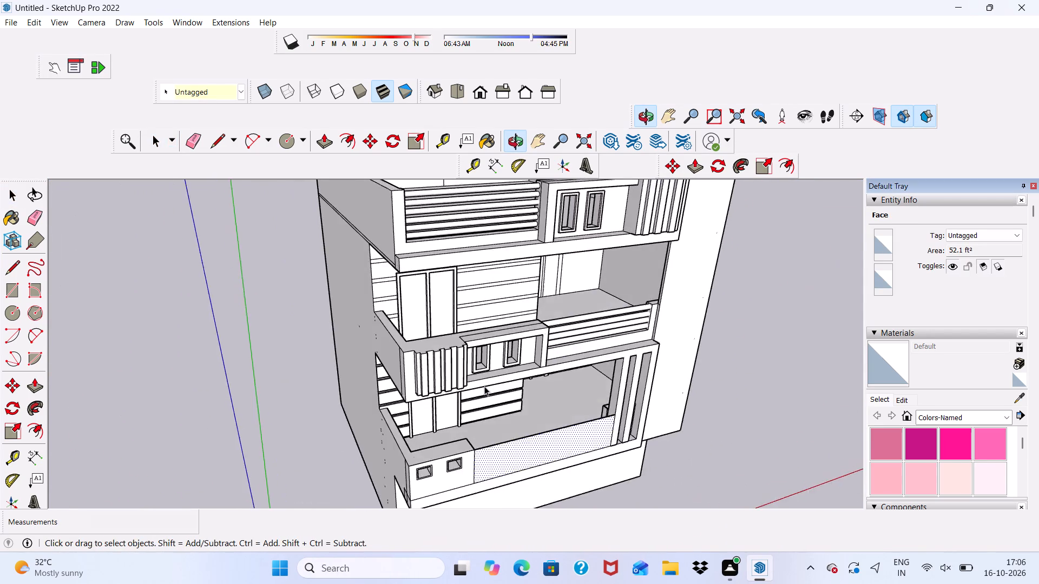
scroll(465, 366, down, 7)
middle_drag(483, 383, 346, 441)
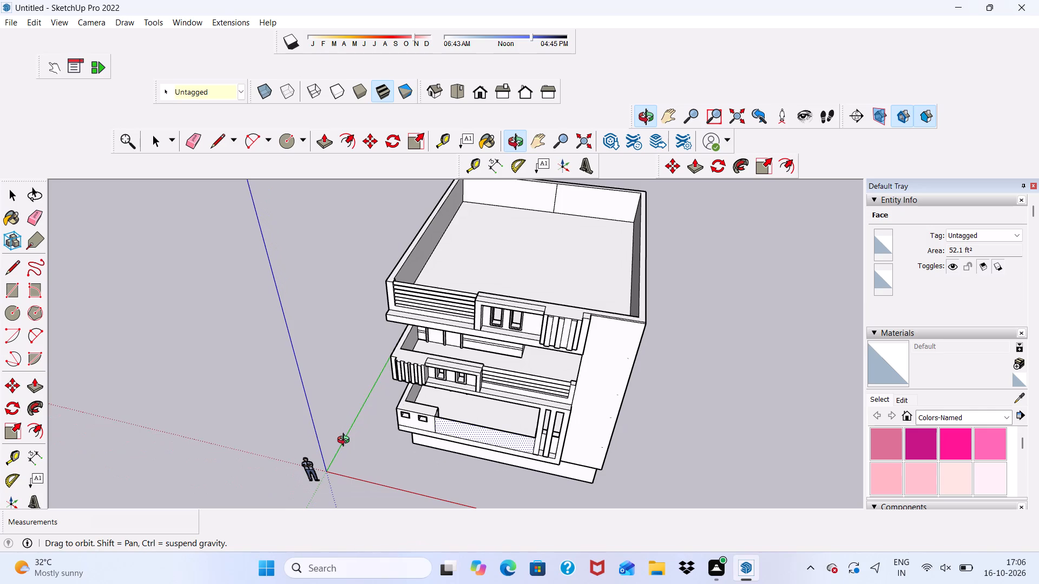
middle_drag(346, 441, 348, 442)
middle_drag(398, 440, 380, 333)
scroll(387, 273, up, 5)
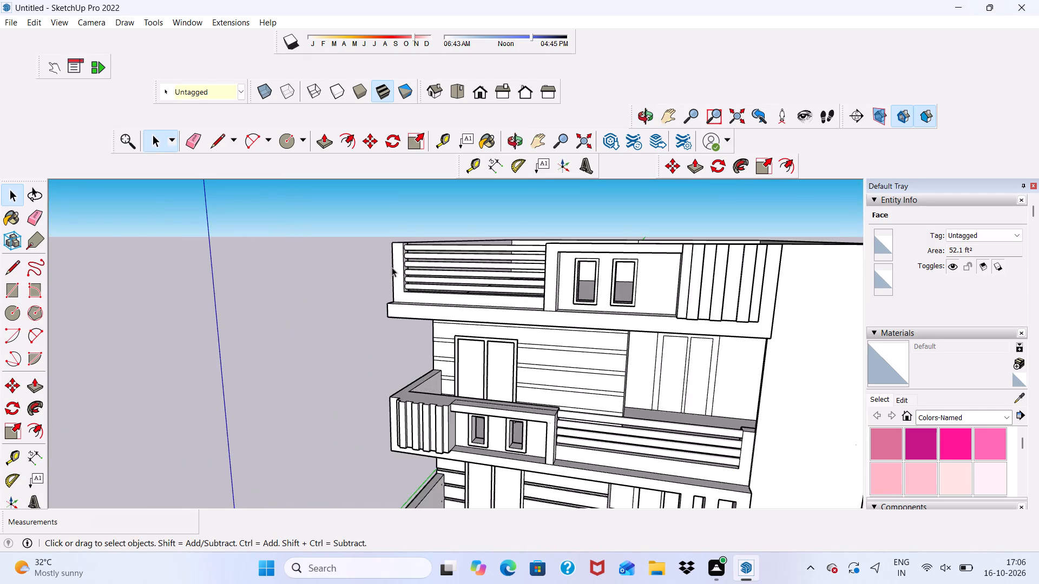
scroll(392, 267, up, 4)
scroll(392, 267, down, 4)
middle_drag(410, 278, 499, 307)
scroll(505, 303, down, 5)
middle_drag(513, 378, 510, 280)
key(Delete)
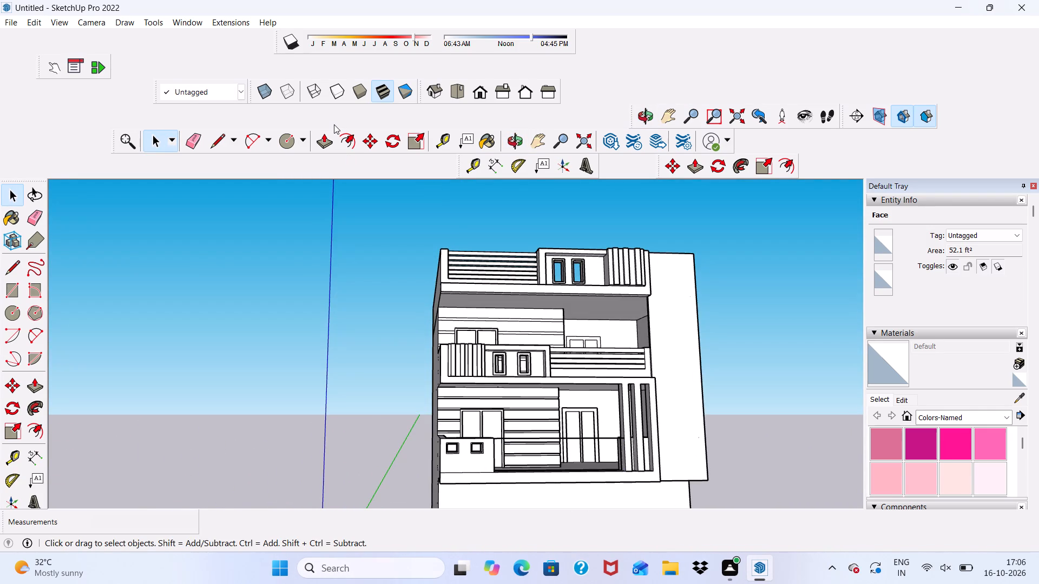
Erase the leftover horizontal top edge spanning the lowest balcony's open front.
scroll(212, 97, up, 1)
click(190, 137)
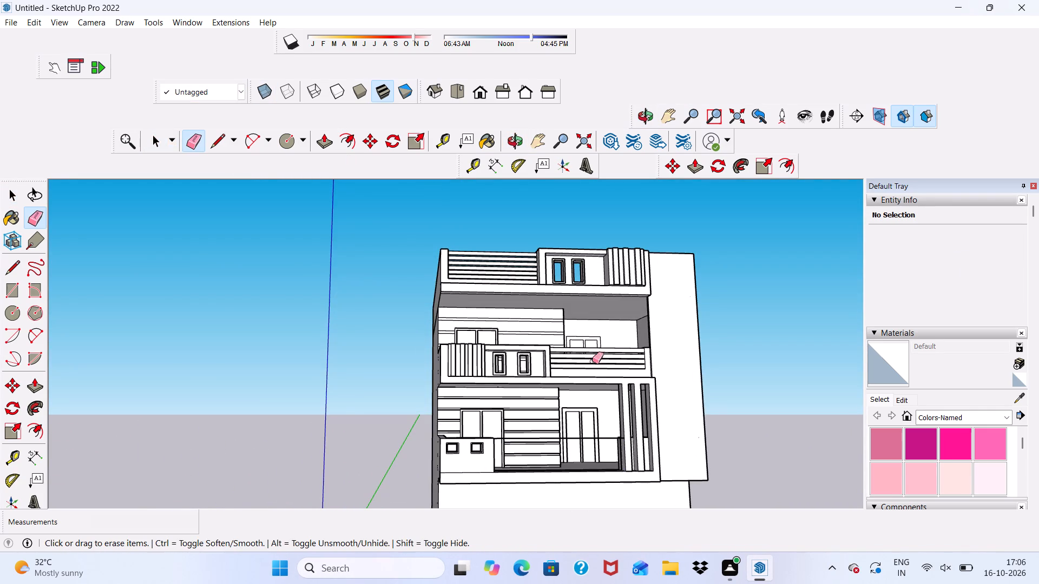
scroll(594, 376, down, 1)
scroll(542, 428, up, 4)
click(542, 436)
Draw an upright rectangle about 14' 5 1/8" by 3' 7 1/4" across the lowest balcony's opening, along the ledge's inner line.
scroll(490, 404, down, 5)
middle_drag(524, 437, 440, 489)
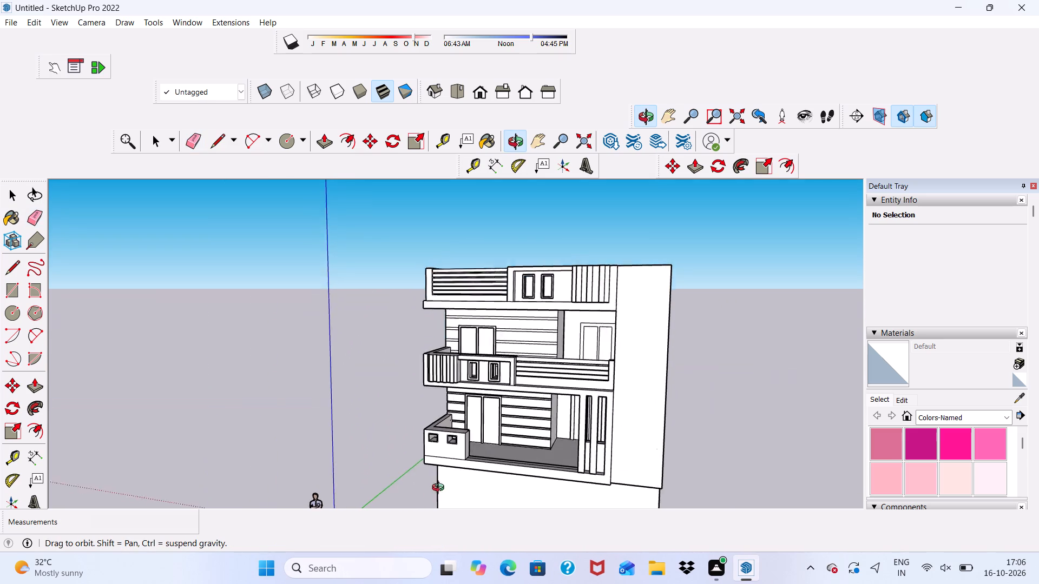
middle_drag(440, 489, 459, 549)
scroll(455, 472, up, 11)
middle_drag(496, 456, 507, 422)
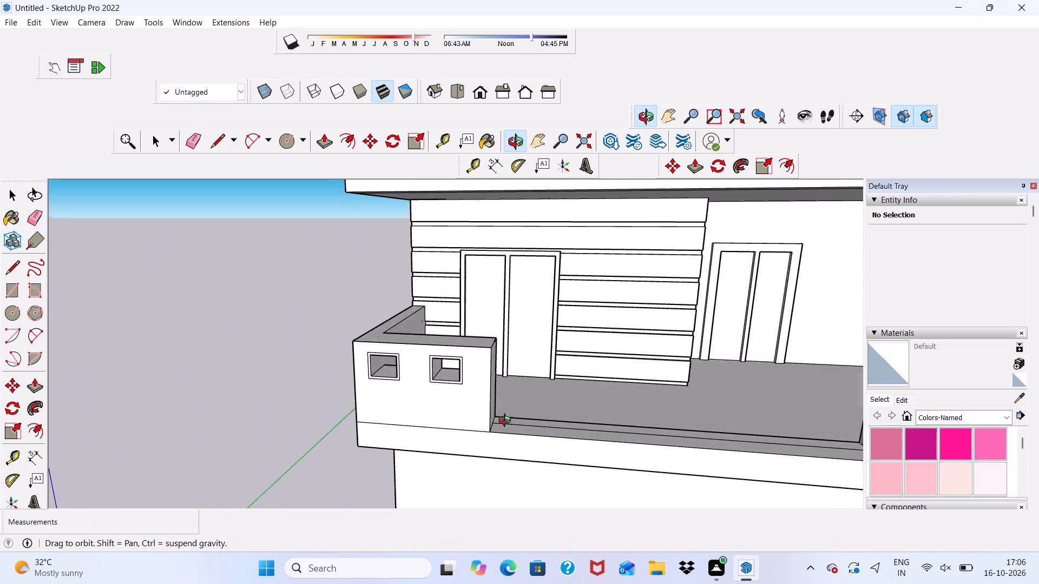
middle_drag(507, 422, 582, 506)
scroll(644, 409, up, 6)
scroll(516, 438, up, 5)
scroll(512, 438, down, 1)
middle_drag(512, 438, 237, 384)
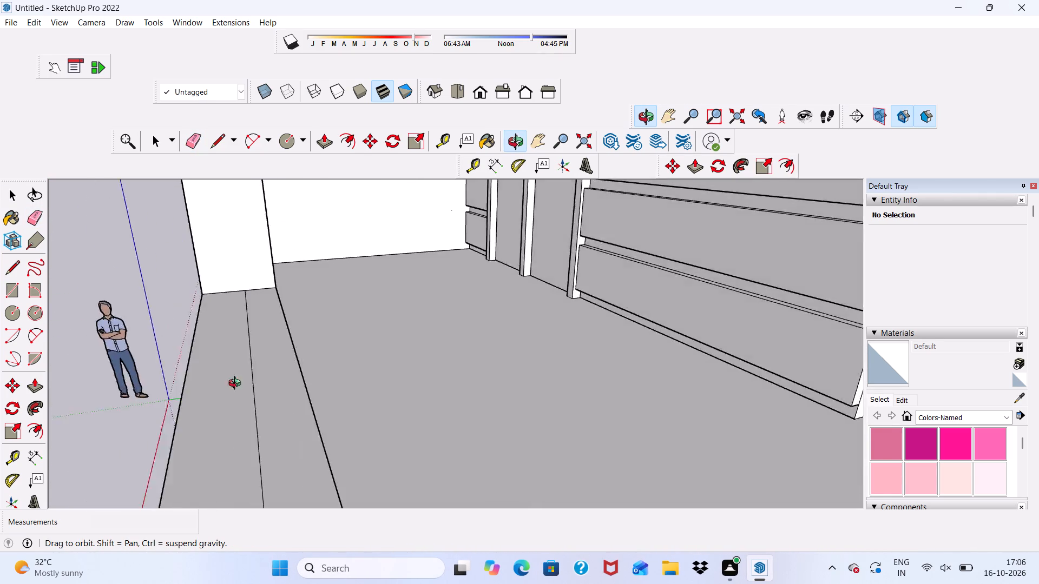
middle_drag(237, 384, 381, 387)
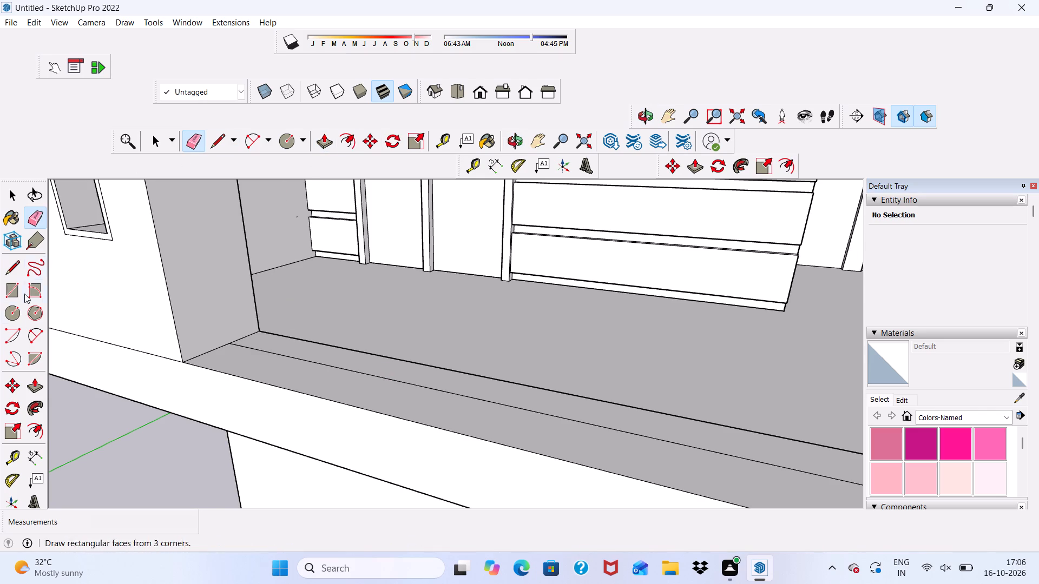
click(3, 291)
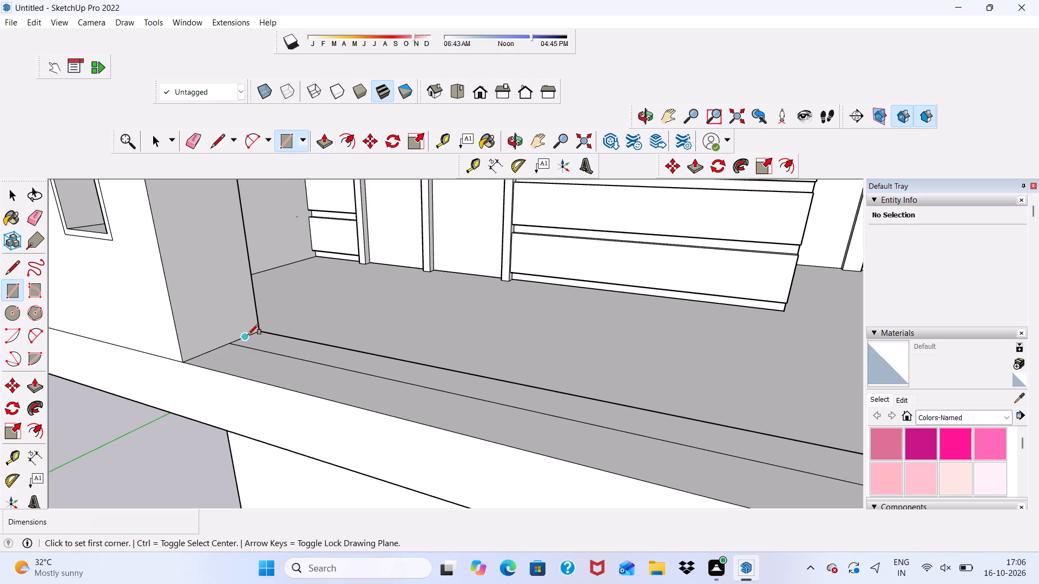
click(232, 341)
scroll(230, 332, down, 11)
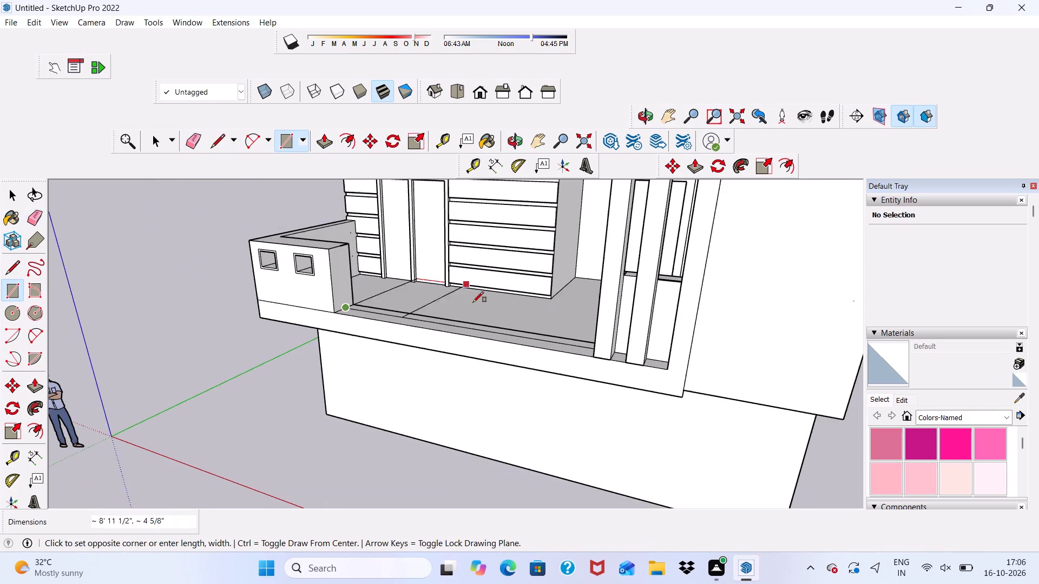
middle_drag(474, 303, 662, 282)
scroll(607, 229, up, 3)
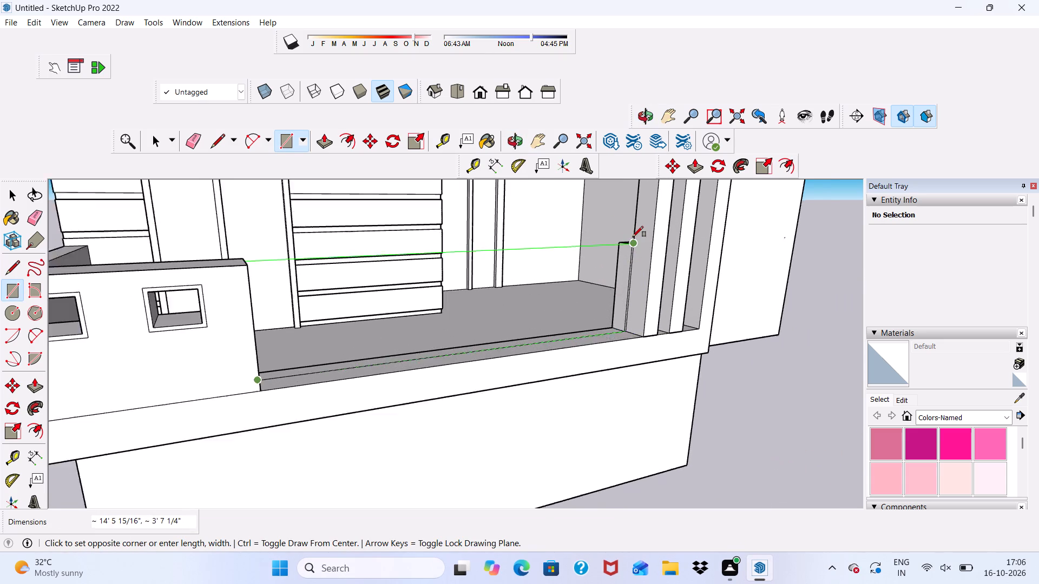
scroll(633, 237, up, 2)
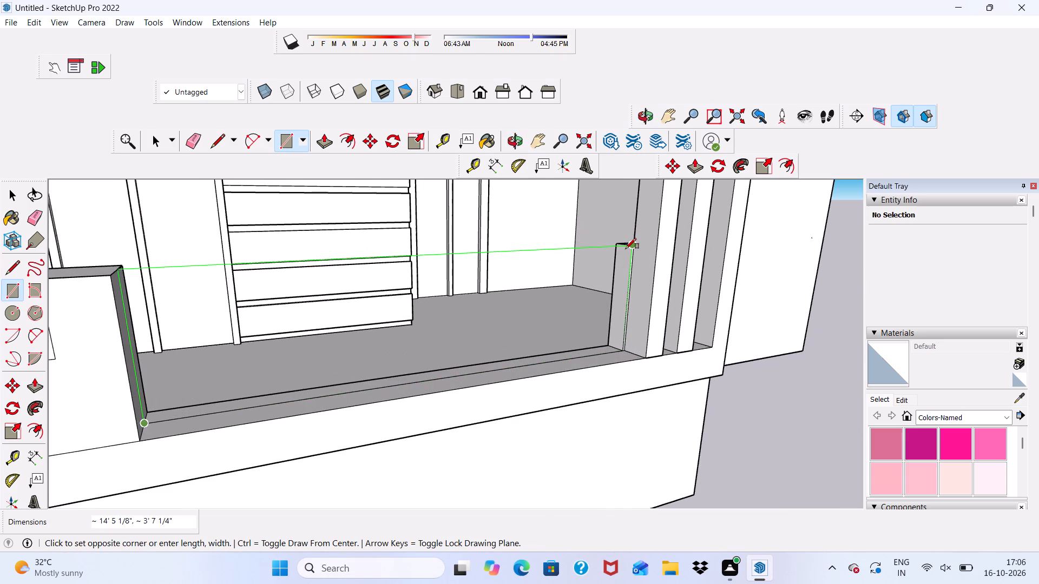
click(626, 249)
scroll(624, 249, down, 5)
middle_drag(601, 309, 536, 257)
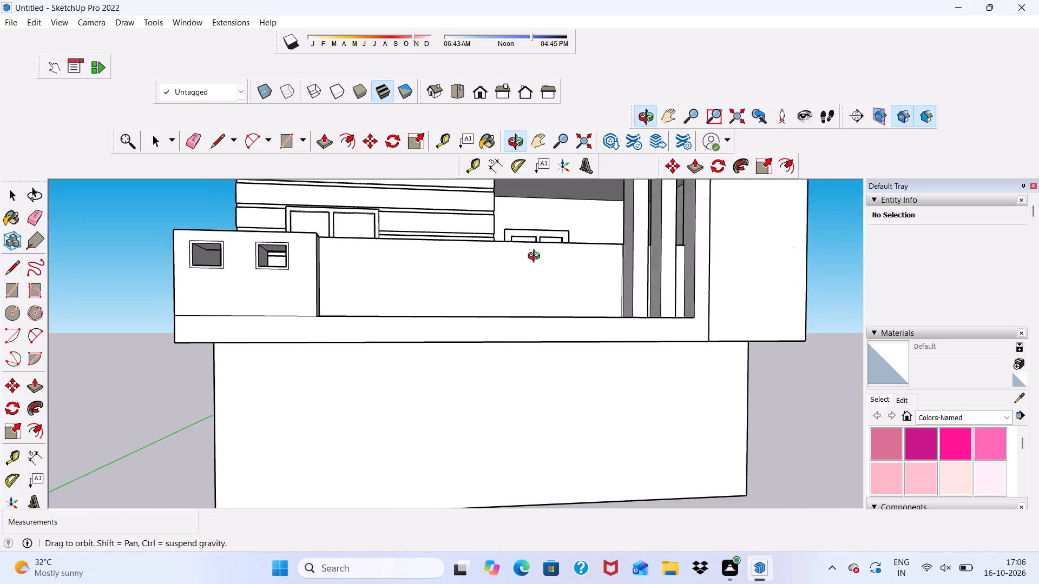
middle_drag(536, 257, 549, 254)
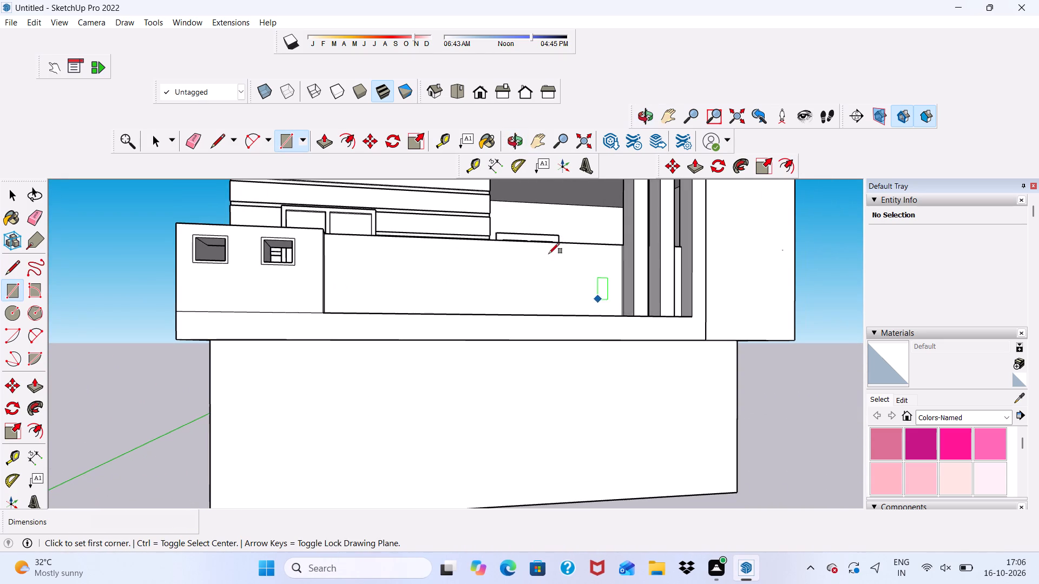
key(space)
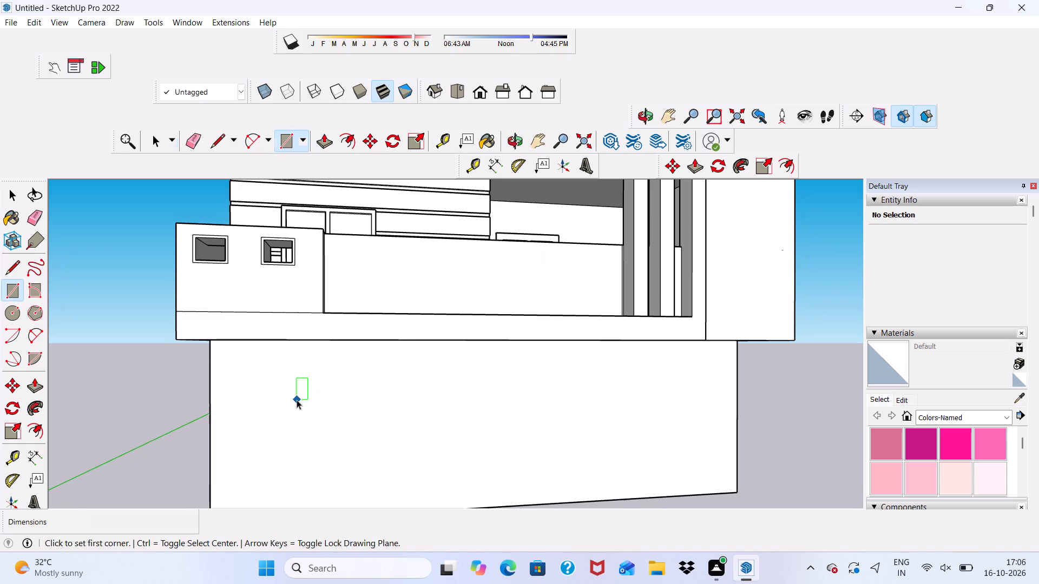
Examine the house's front facade and its stacked balconies from several angles.
scroll(297, 400, down, 4)
middle_drag(464, 435, 382, 497)
middle_drag(436, 343, 464, 274)
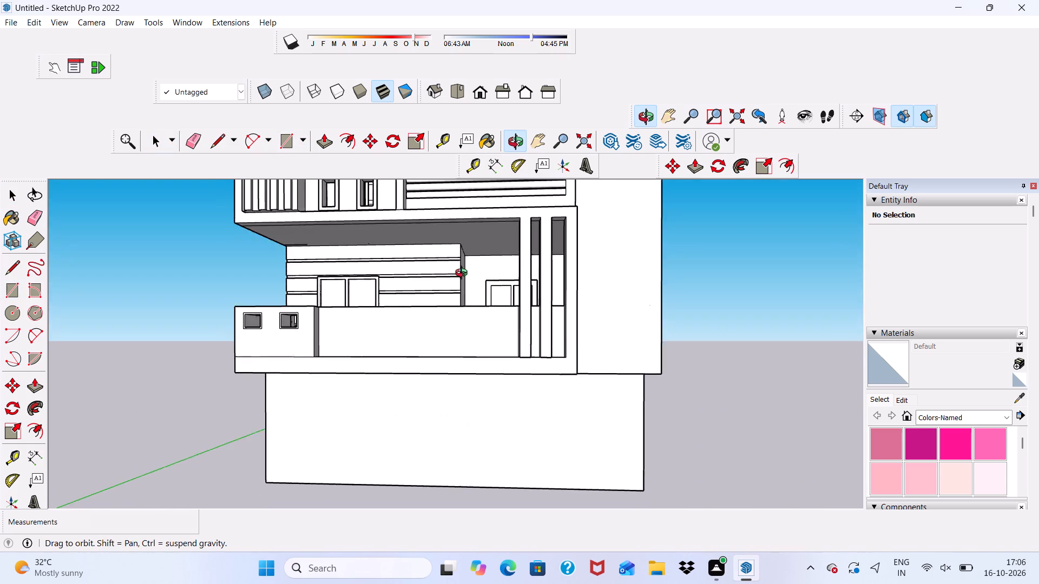
middle_drag(464, 274, 470, 260)
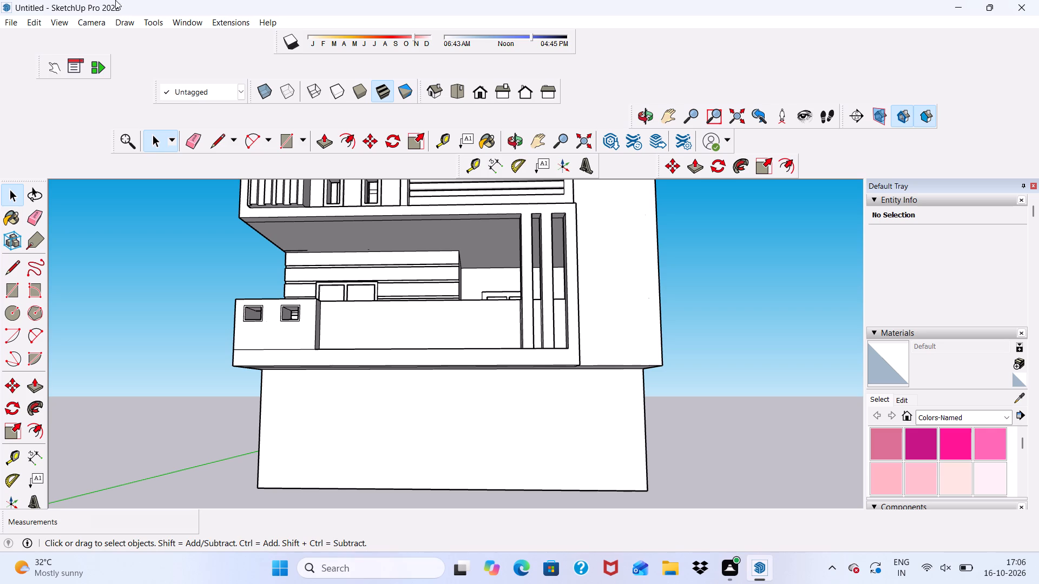
click(150, 47)
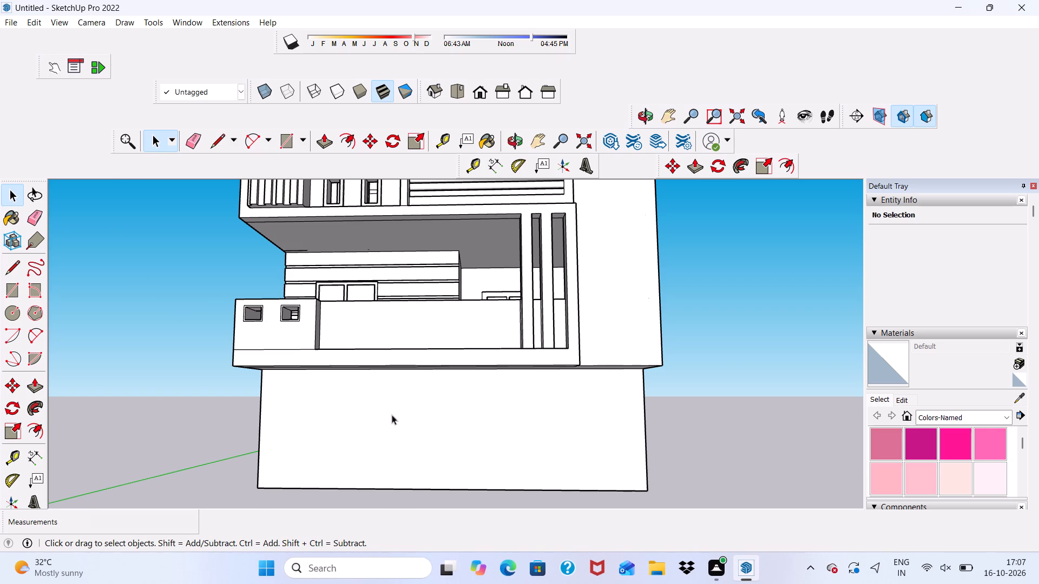
scroll(385, 391, up, 3)
scroll(382, 360, down, 6)
scroll(439, 452, down, 6)
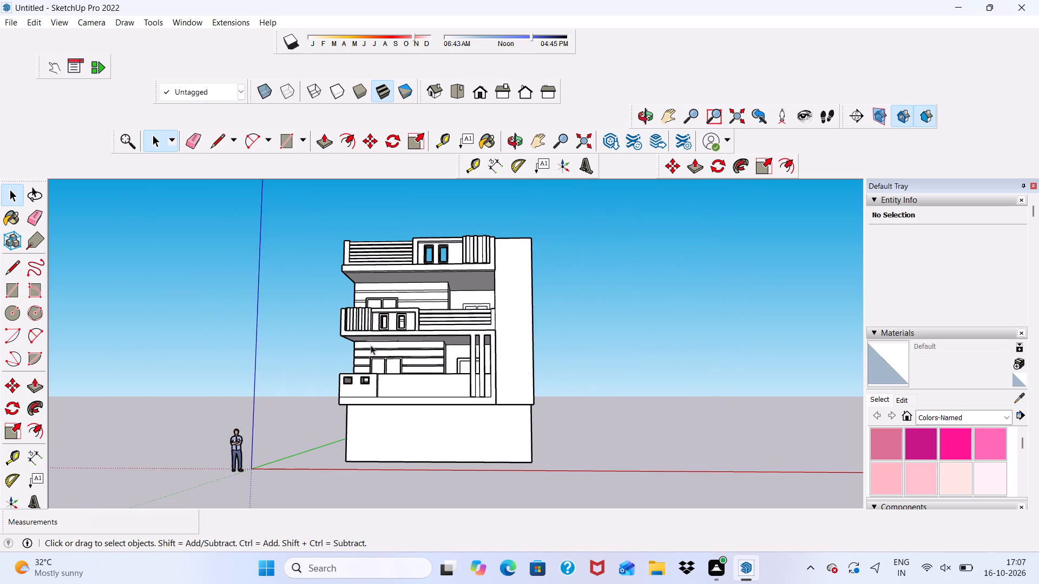
scroll(369, 340, up, 5)
scroll(474, 261, up, 5)
scroll(469, 253, down, 4)
middle_drag(469, 253, 565, 278)
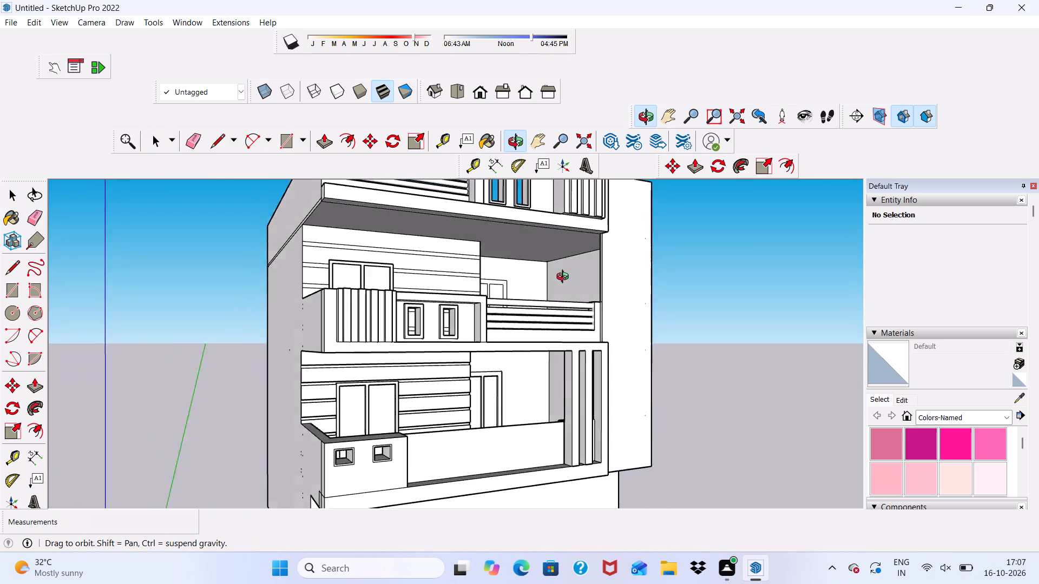
middle_drag(565, 278, 490, 325)
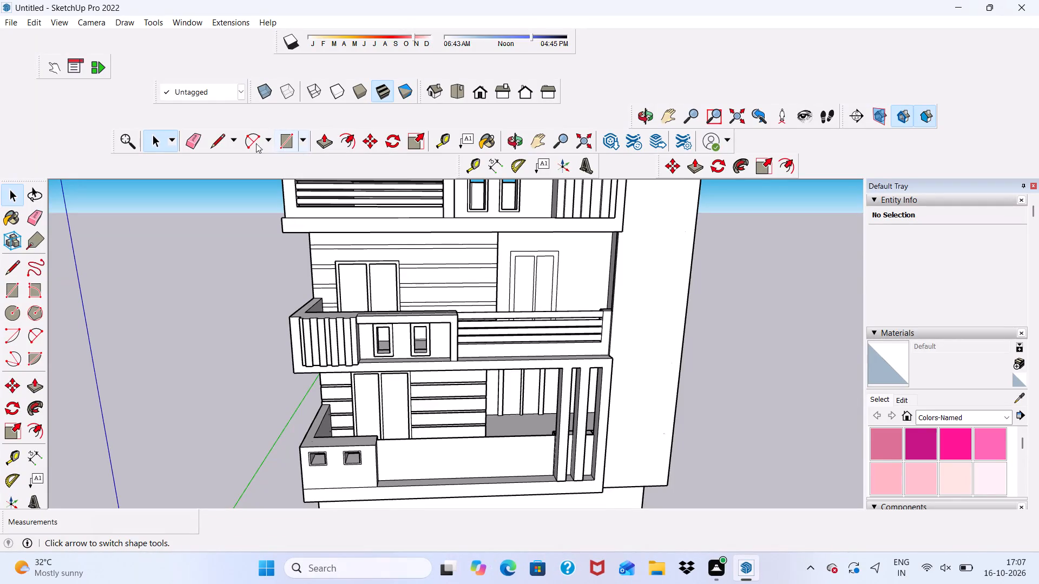
Draw a vertical line about 10' 3/8" from ceiling to floor on the middle balcony's recessed back wall, close to the side wall.
click(213, 140)
scroll(505, 272, down, 2)
scroll(531, 273, up, 5)
scroll(567, 249, down, 4)
scroll(575, 244, up, 6)
middle_drag(579, 238, 584, 220)
scroll(647, 221, up, 6)
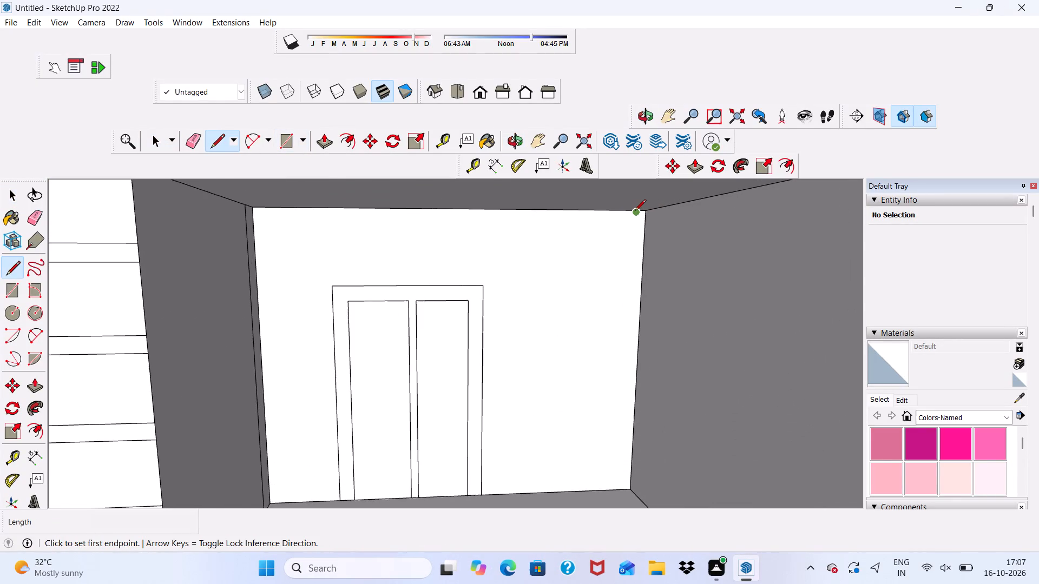
click(635, 211)
scroll(629, 373, down, 2)
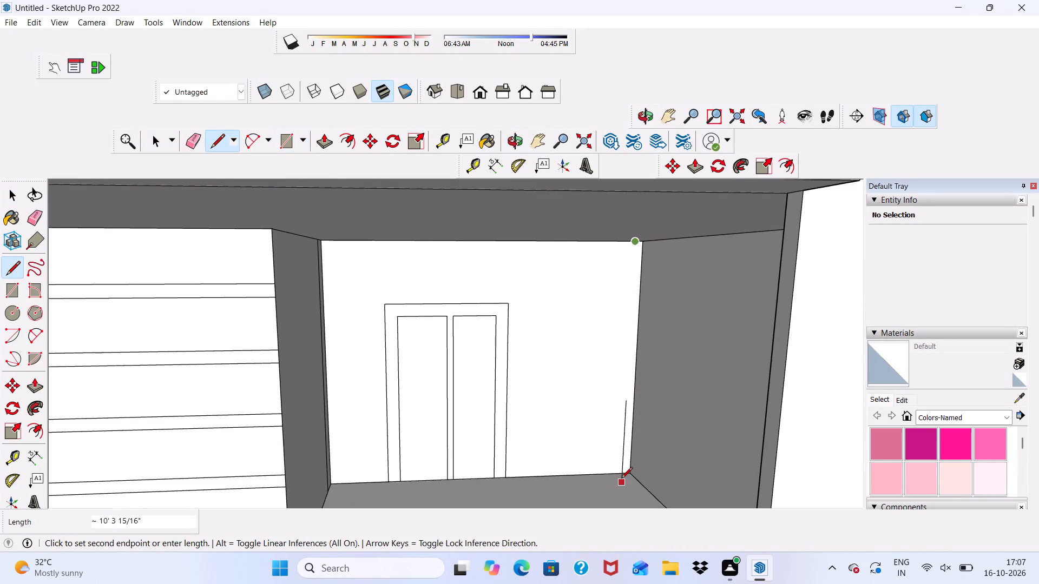
scroll(621, 479, up, 4)
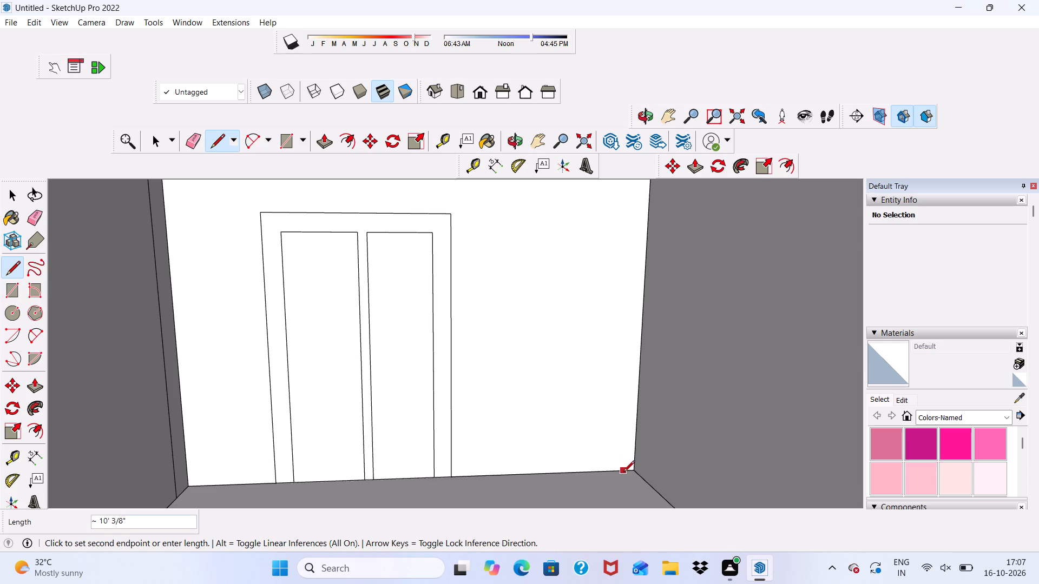
click(623, 473)
scroll(621, 310, down, 8)
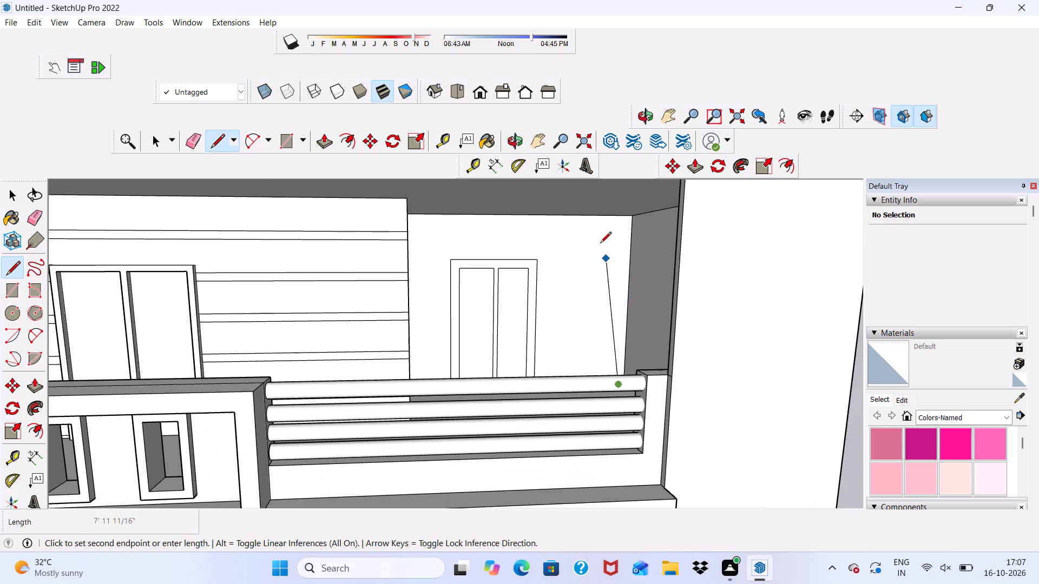
scroll(609, 209, up, 6)
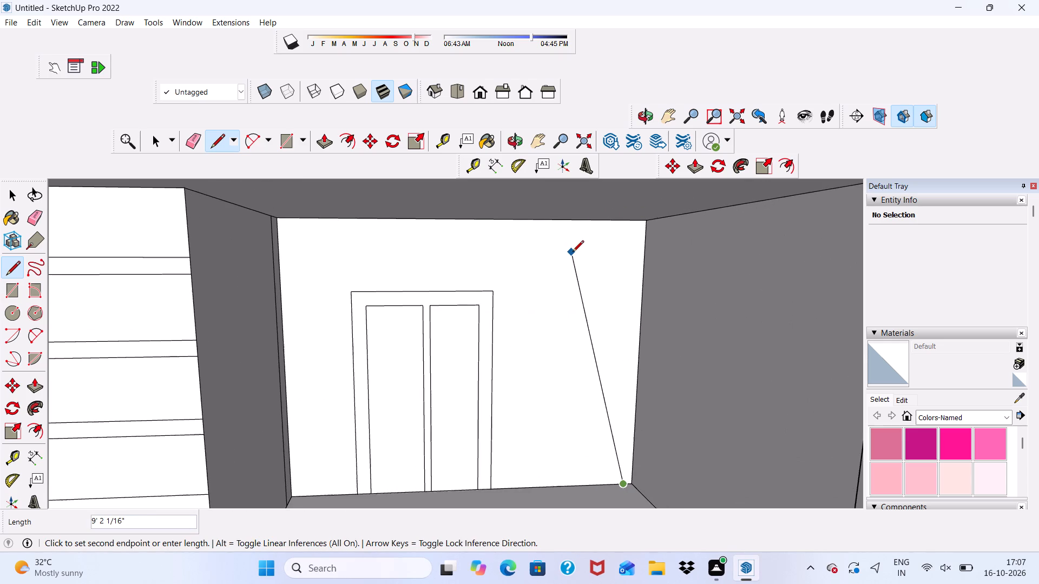
key(space)
click(575, 289)
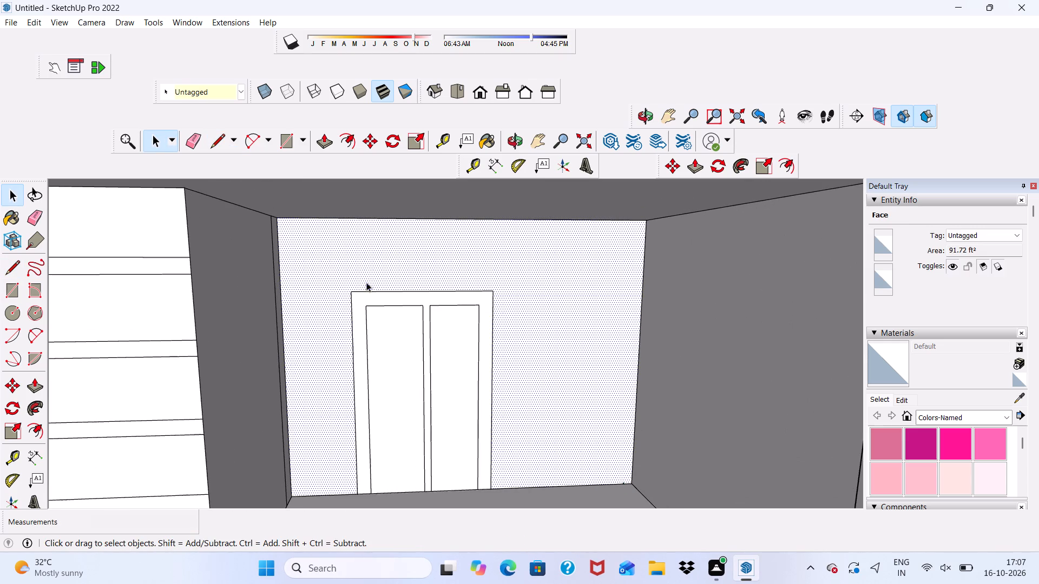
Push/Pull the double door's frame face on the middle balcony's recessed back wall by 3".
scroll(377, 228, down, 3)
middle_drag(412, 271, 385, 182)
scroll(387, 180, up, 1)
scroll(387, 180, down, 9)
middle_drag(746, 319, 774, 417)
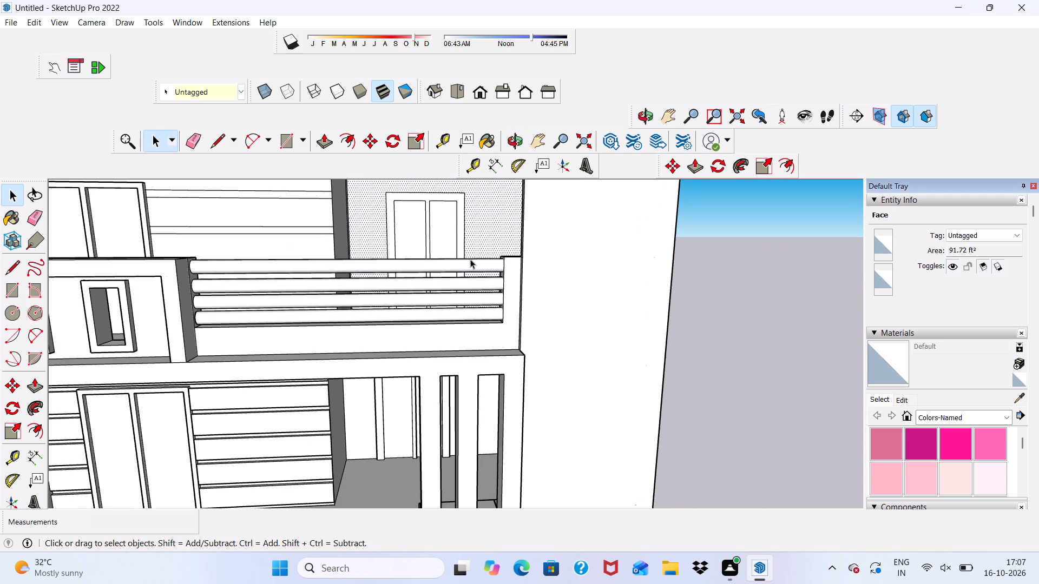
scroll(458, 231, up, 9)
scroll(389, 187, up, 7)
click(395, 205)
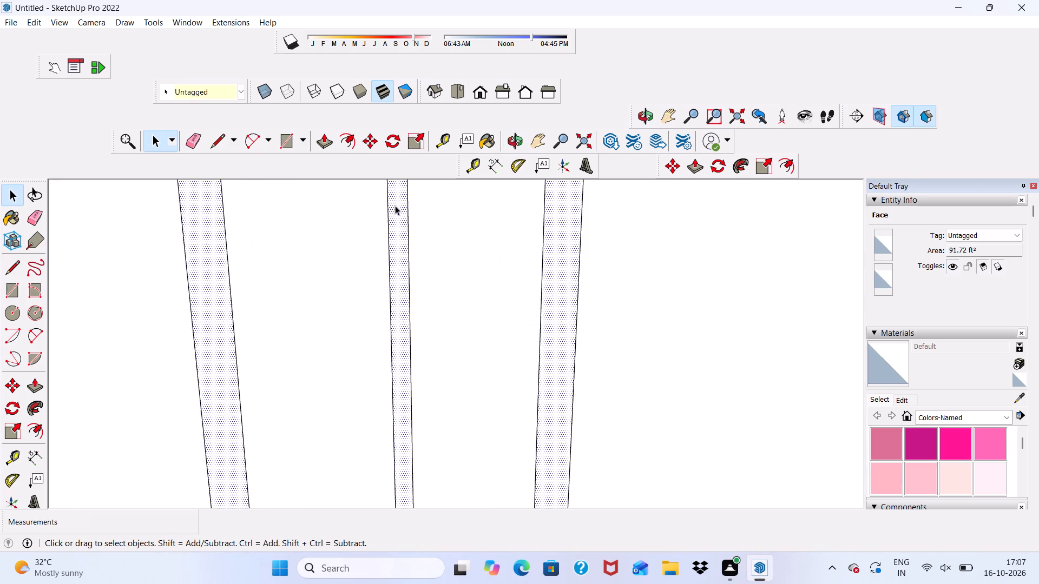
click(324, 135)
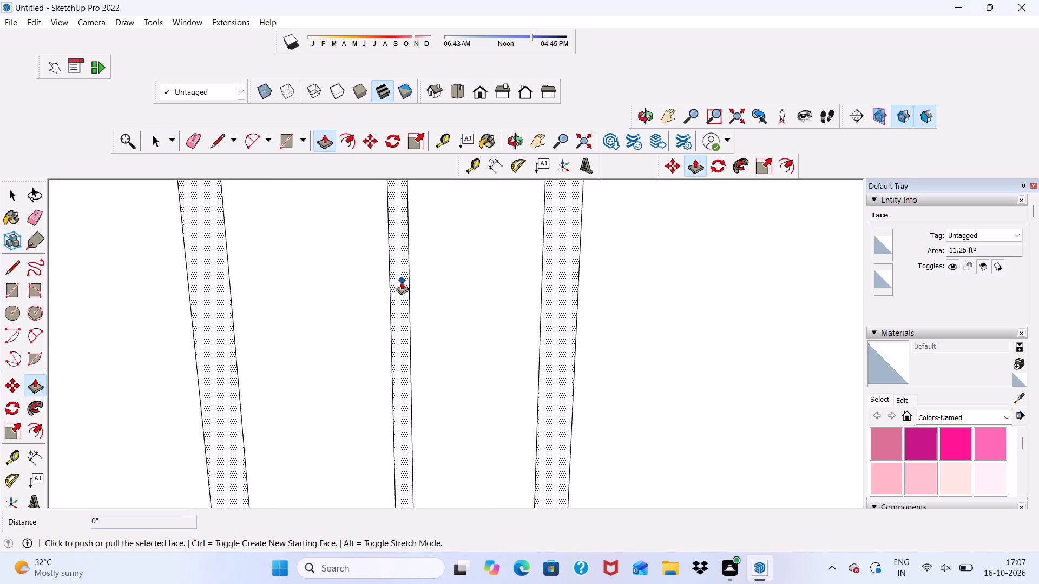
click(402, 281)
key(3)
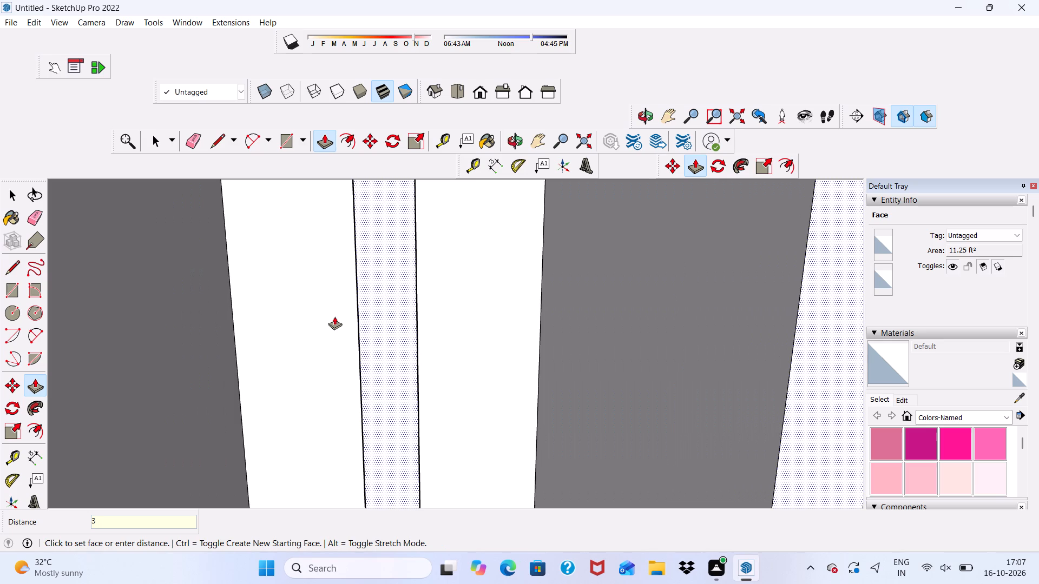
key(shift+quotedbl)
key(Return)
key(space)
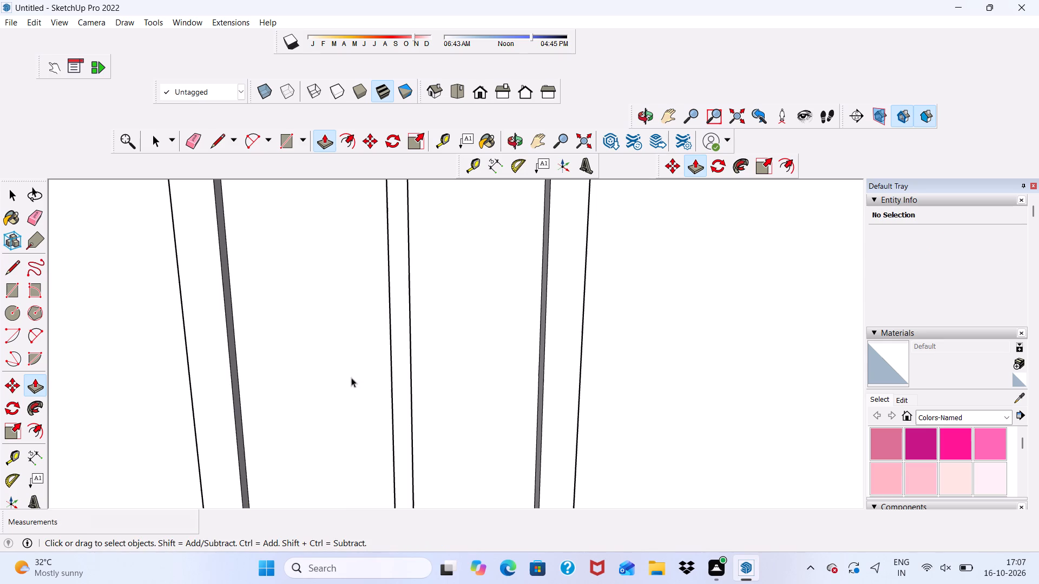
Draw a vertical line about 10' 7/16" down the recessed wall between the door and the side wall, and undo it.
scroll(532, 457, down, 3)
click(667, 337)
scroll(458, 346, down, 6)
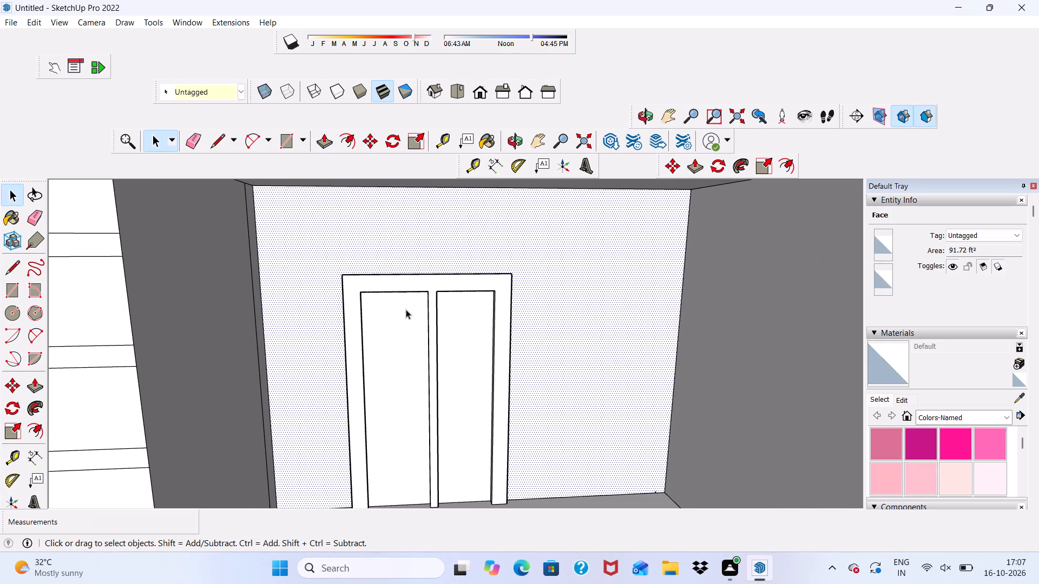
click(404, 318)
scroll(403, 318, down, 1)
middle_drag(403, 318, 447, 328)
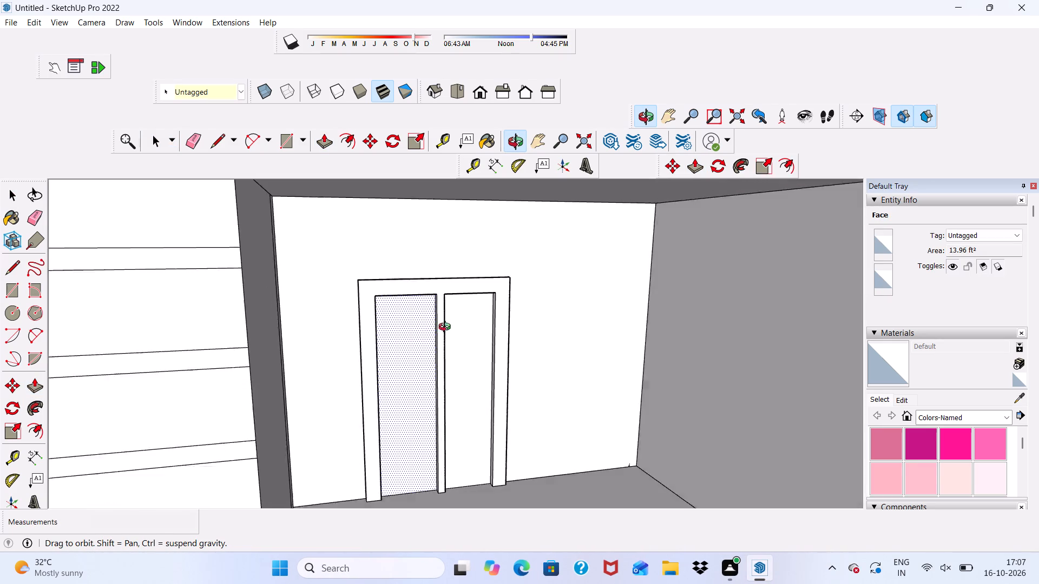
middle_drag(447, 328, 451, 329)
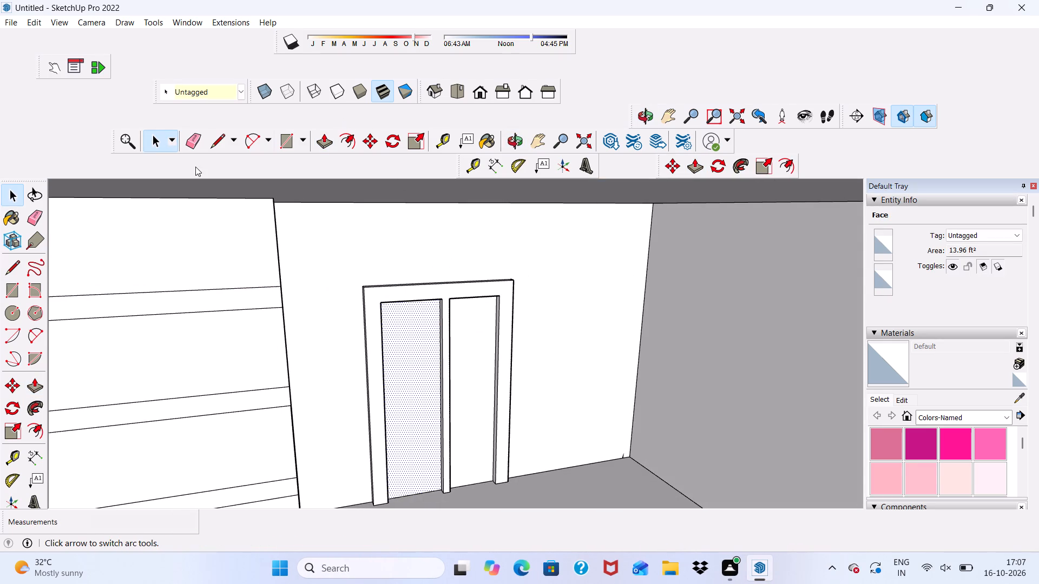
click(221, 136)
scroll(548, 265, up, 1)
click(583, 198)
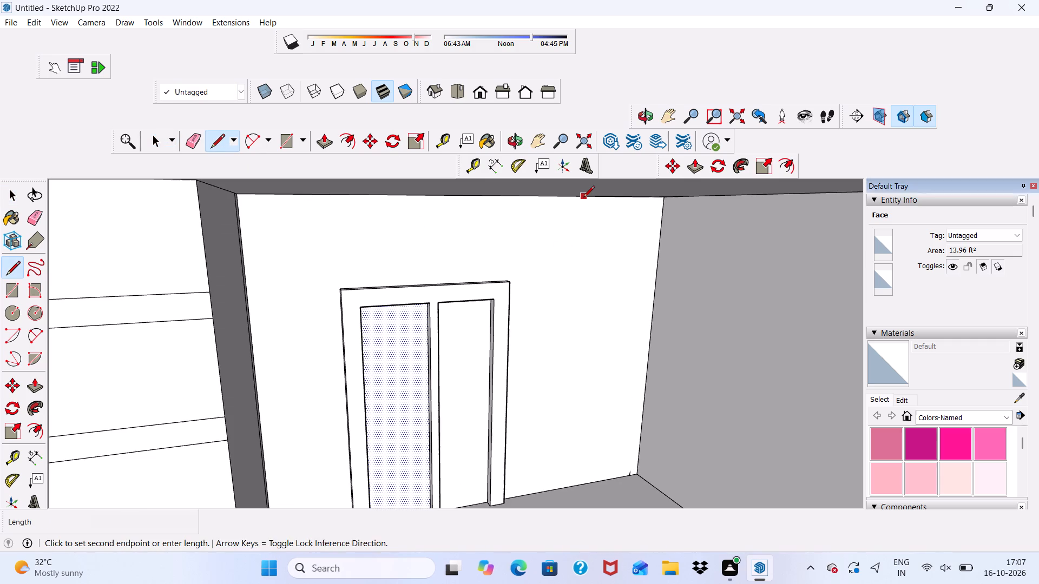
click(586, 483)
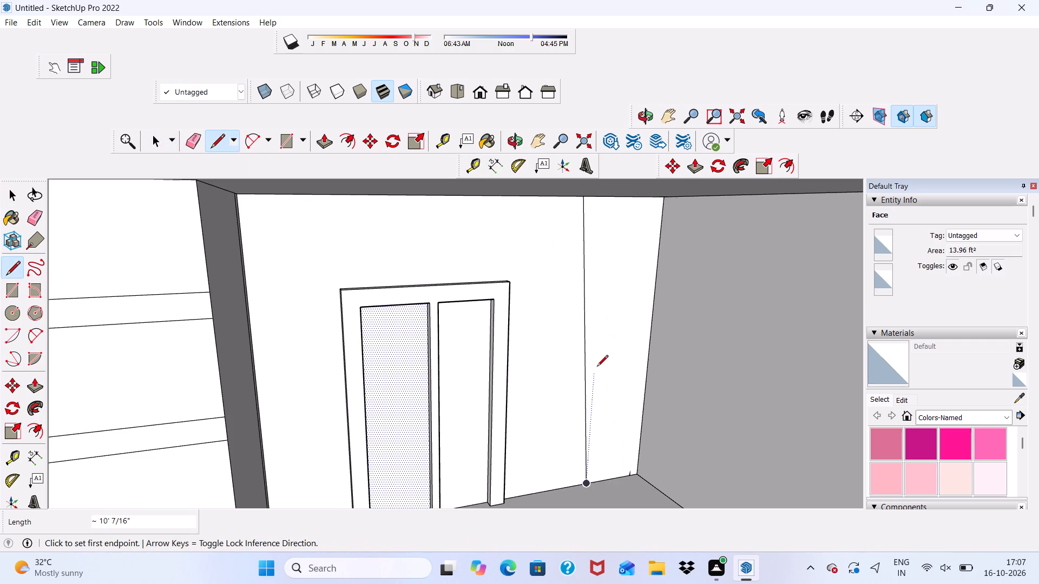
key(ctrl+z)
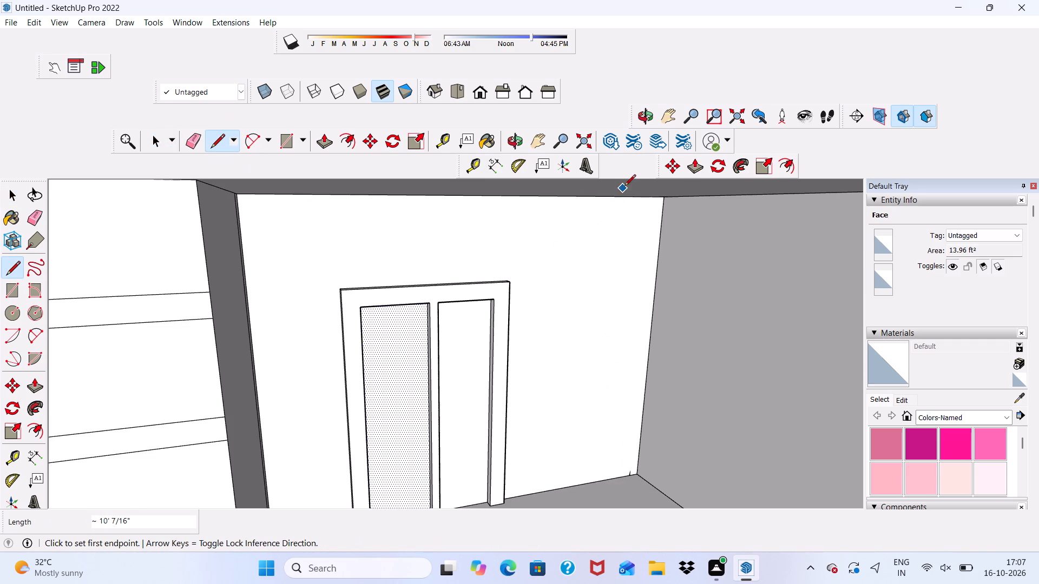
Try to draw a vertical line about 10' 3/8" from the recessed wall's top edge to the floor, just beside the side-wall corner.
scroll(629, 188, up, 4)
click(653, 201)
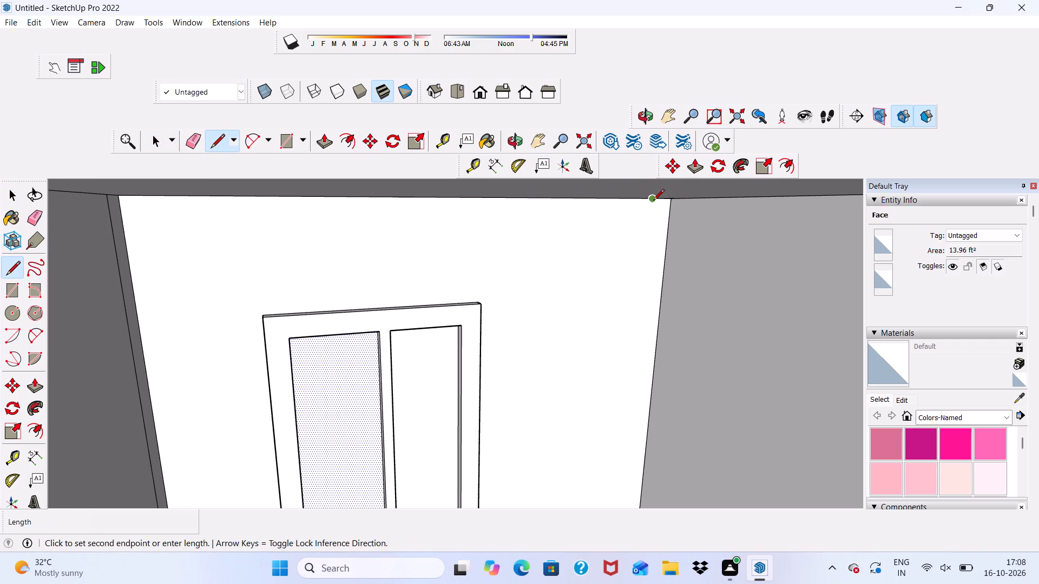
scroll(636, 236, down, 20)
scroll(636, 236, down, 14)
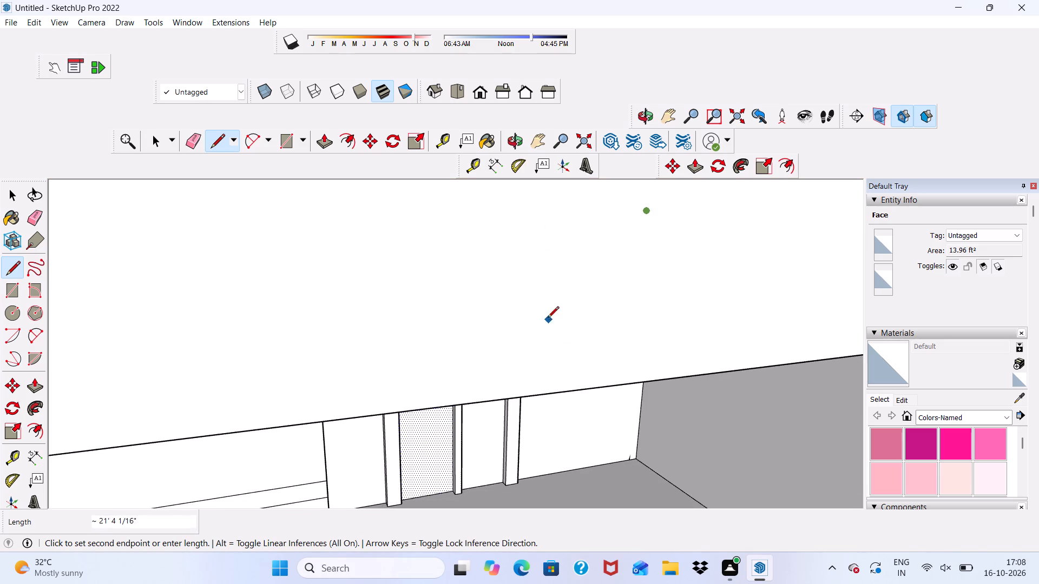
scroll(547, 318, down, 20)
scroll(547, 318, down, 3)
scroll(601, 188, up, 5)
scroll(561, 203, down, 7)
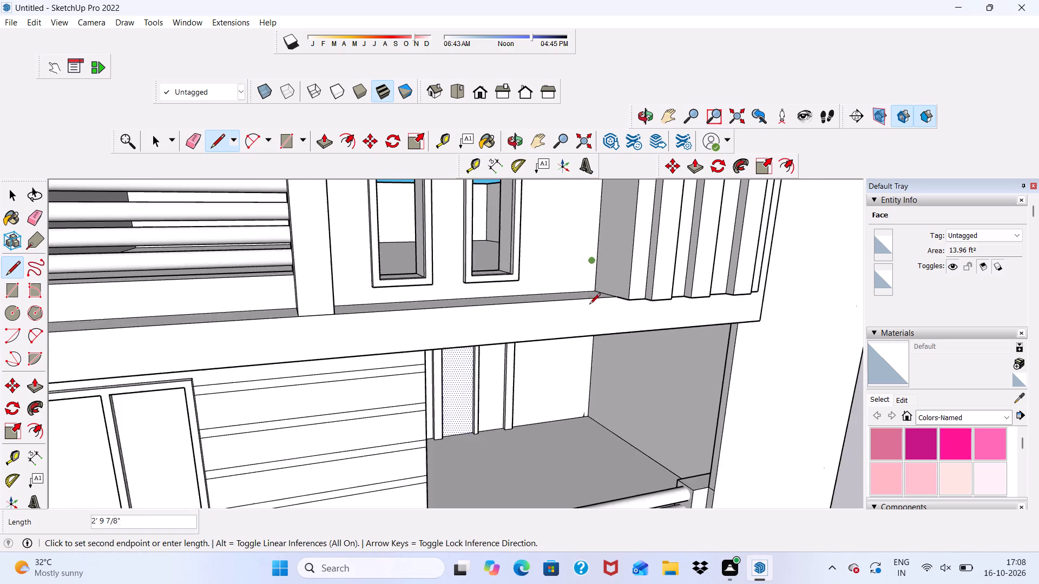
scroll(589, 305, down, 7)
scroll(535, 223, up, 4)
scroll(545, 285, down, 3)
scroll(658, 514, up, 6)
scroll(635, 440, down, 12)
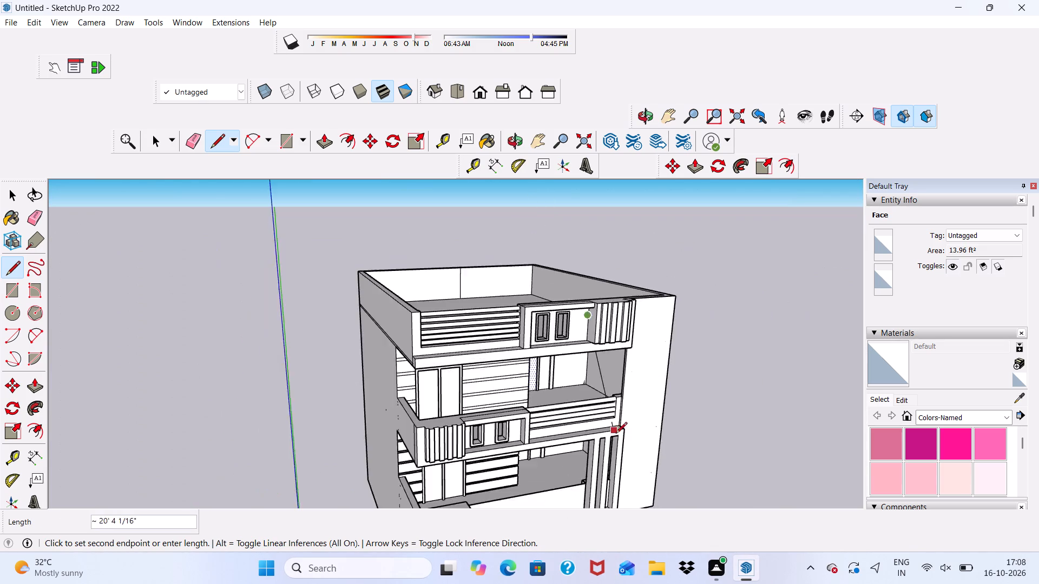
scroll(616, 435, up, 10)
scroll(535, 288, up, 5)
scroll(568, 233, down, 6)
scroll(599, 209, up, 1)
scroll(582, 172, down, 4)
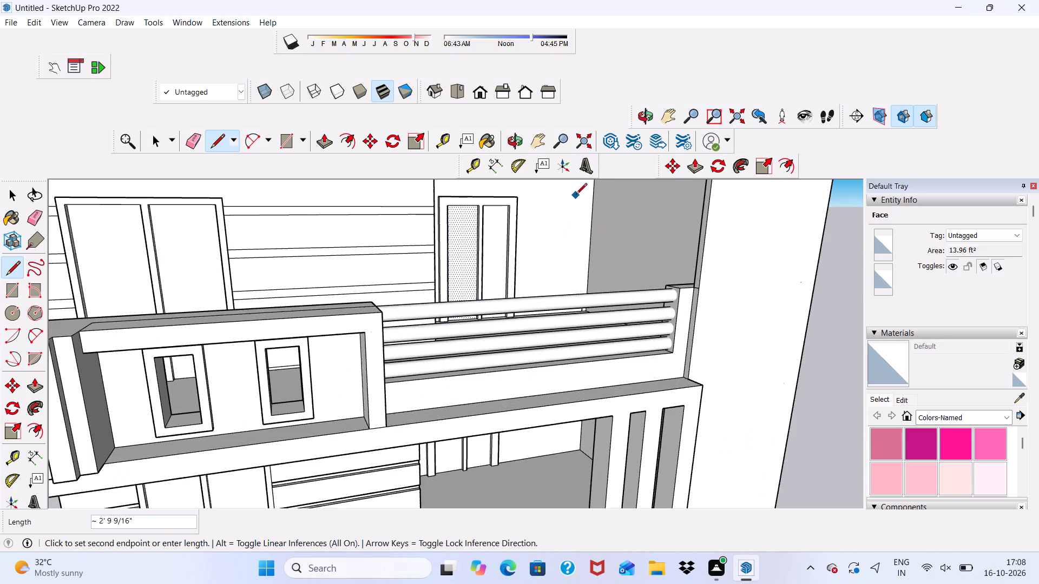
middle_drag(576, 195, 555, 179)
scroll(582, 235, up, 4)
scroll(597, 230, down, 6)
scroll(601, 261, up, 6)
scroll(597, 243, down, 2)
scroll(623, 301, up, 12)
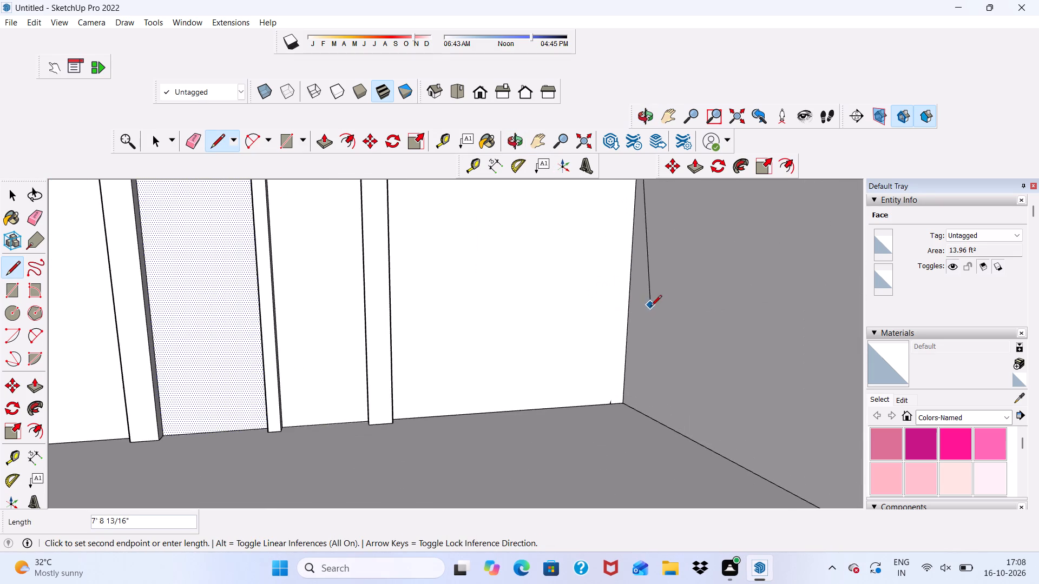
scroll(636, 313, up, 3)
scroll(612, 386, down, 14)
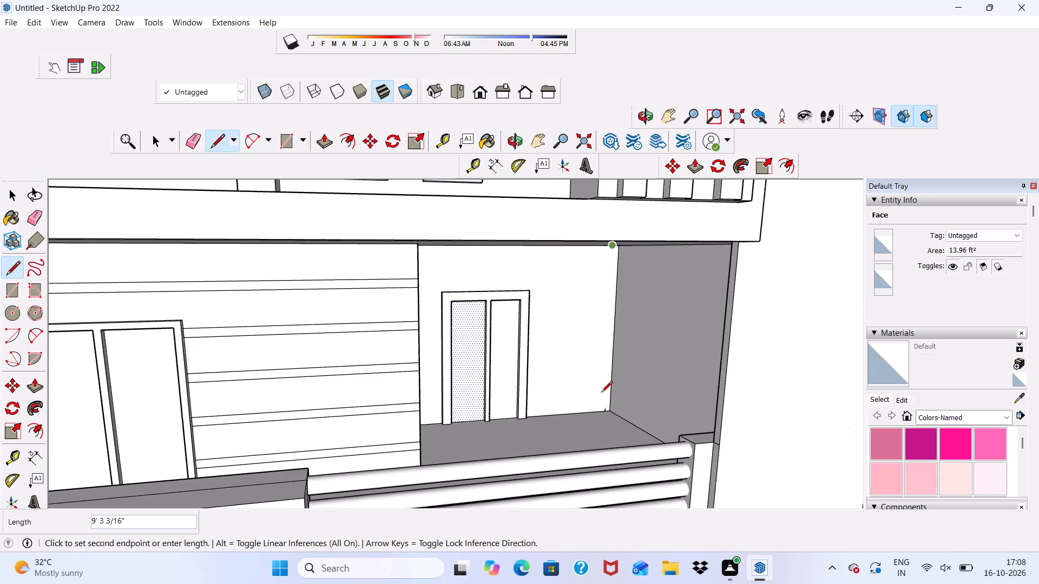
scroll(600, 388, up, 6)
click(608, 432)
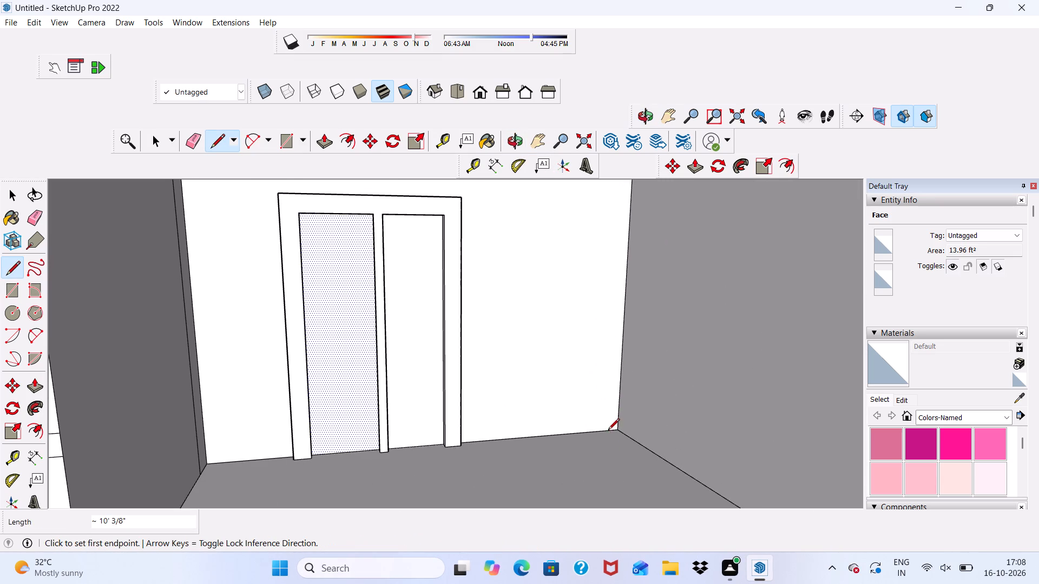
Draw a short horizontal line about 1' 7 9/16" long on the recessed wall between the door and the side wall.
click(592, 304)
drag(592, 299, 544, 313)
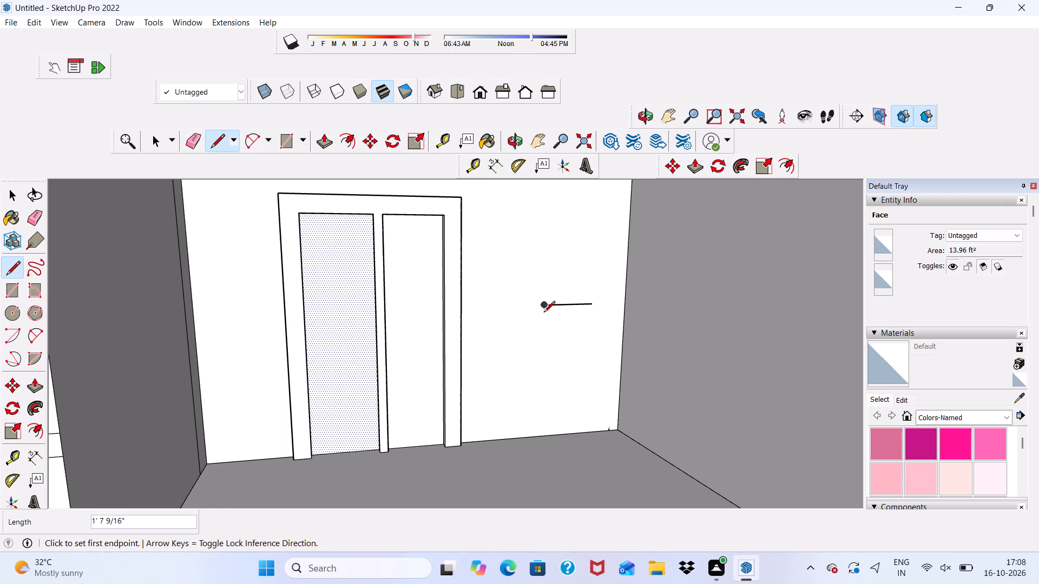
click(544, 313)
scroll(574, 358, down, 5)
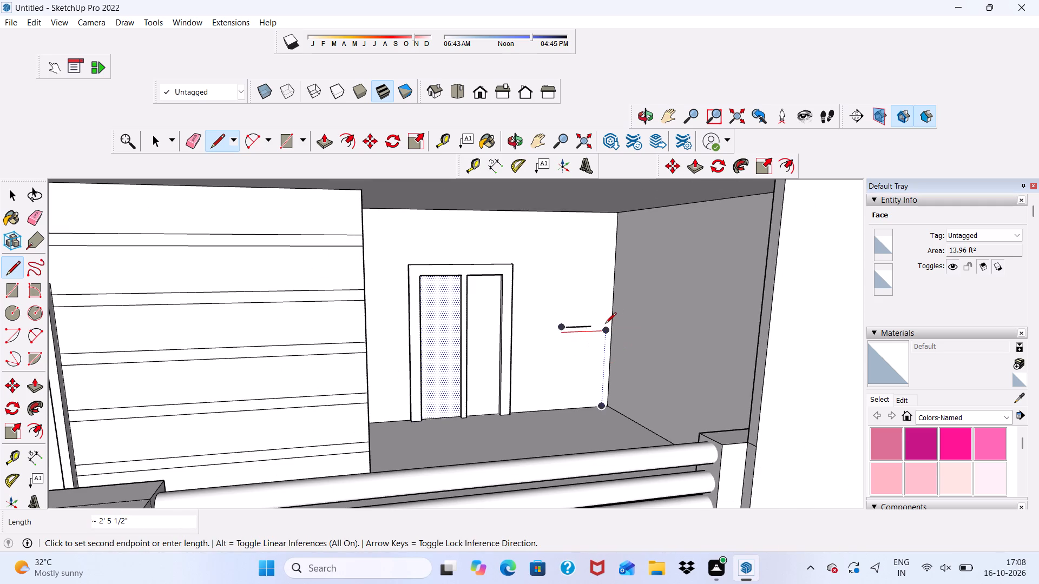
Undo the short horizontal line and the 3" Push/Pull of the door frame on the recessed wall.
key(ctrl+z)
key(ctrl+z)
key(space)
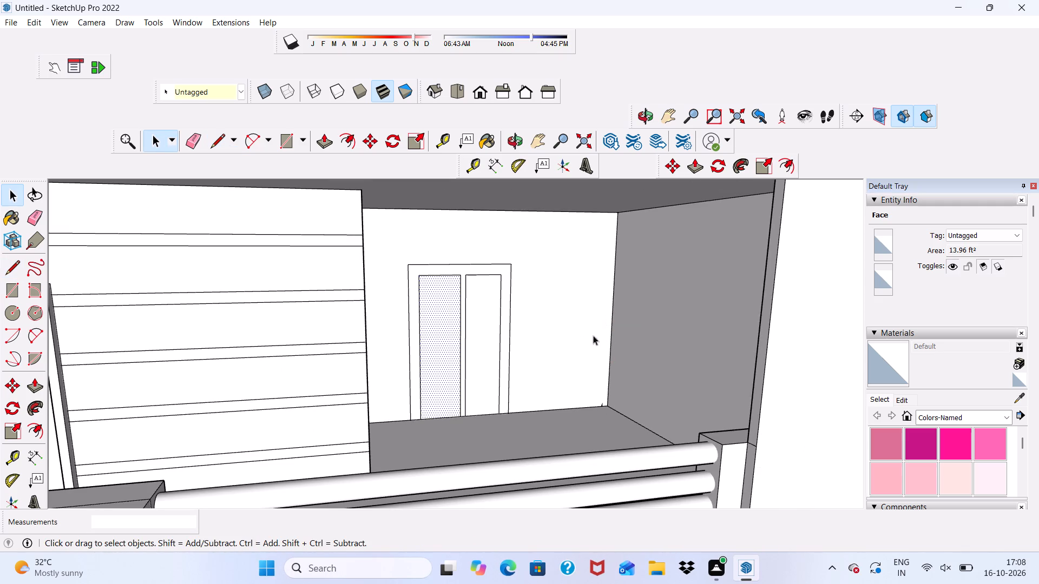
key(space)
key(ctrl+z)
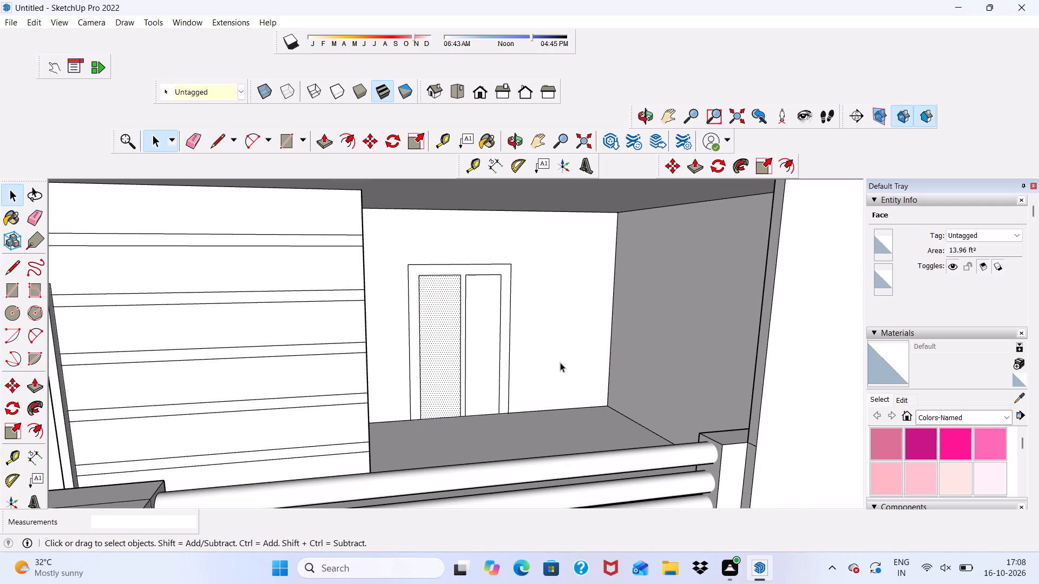
Push/Pull the double door's frame face on the recessed back wall outward by 3".
key(space)
click(323, 136)
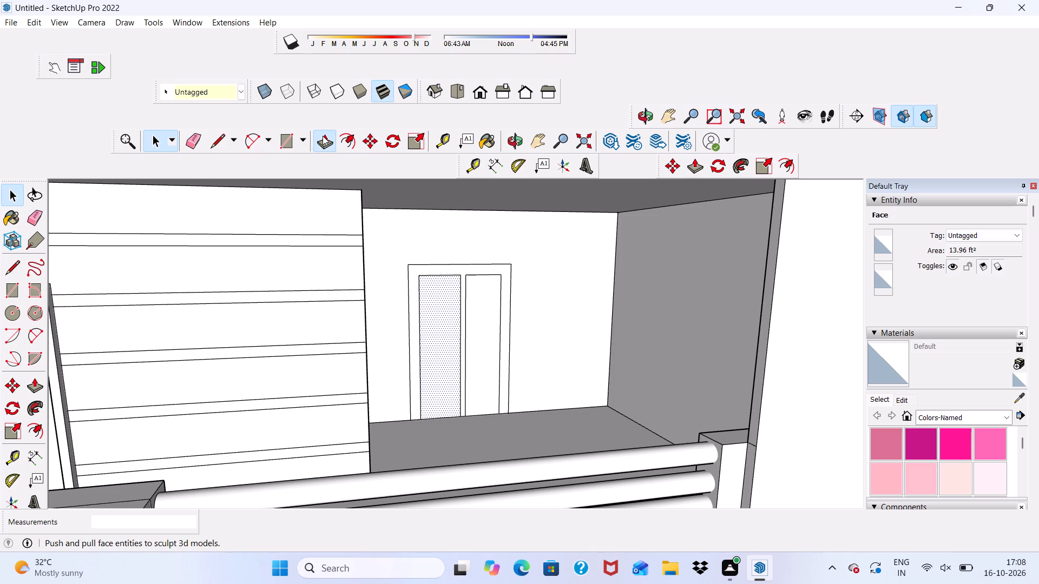
click(417, 264)
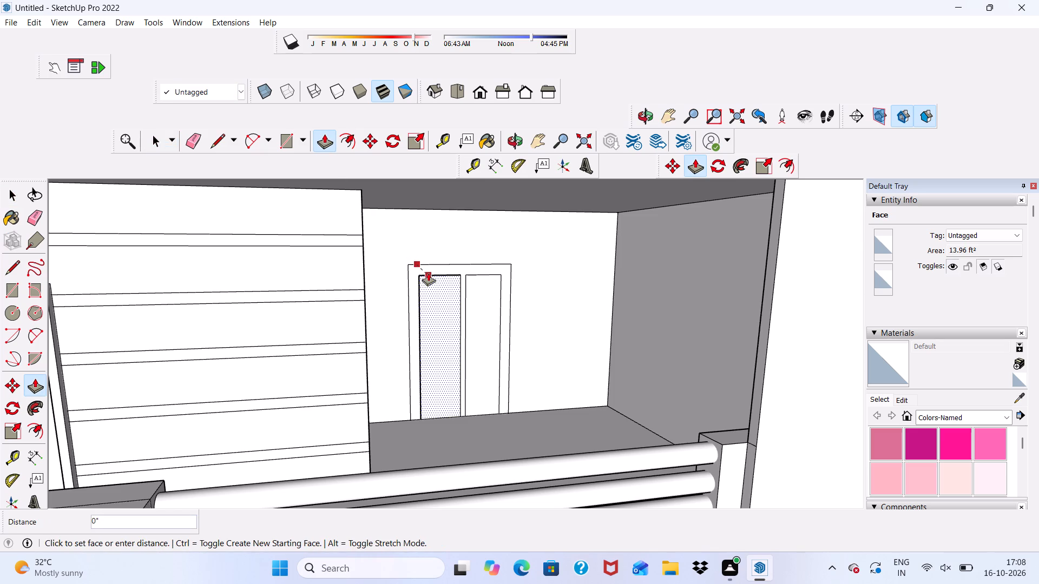
key(space)
click(413, 271)
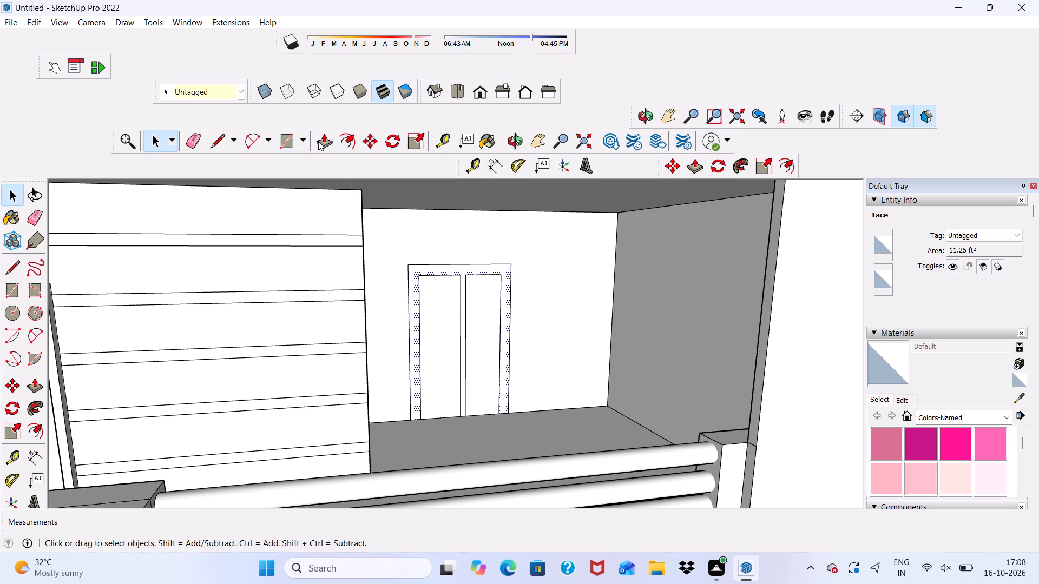
click(322, 141)
click(426, 264)
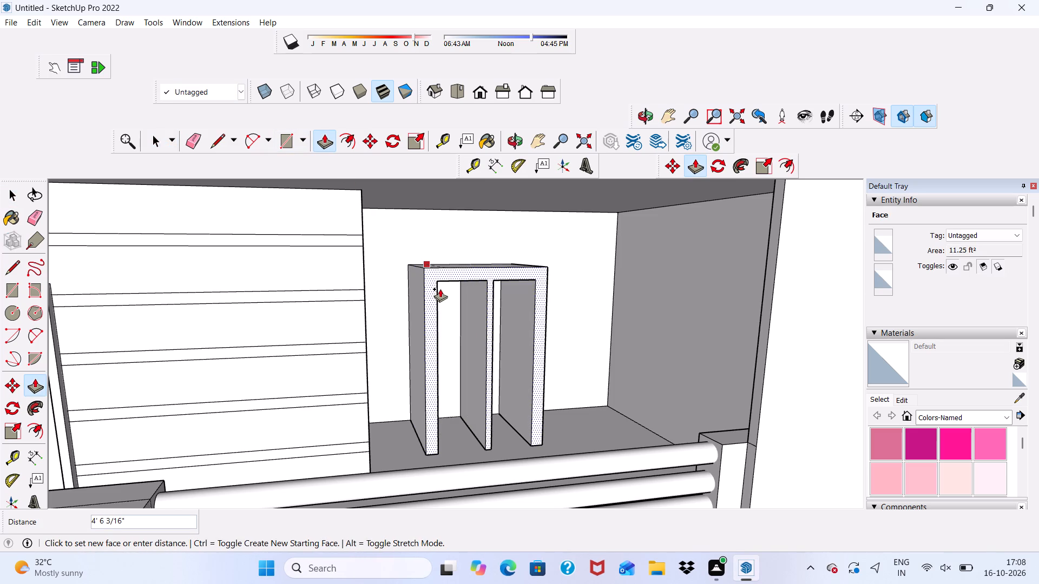
text(3")
key(Return)
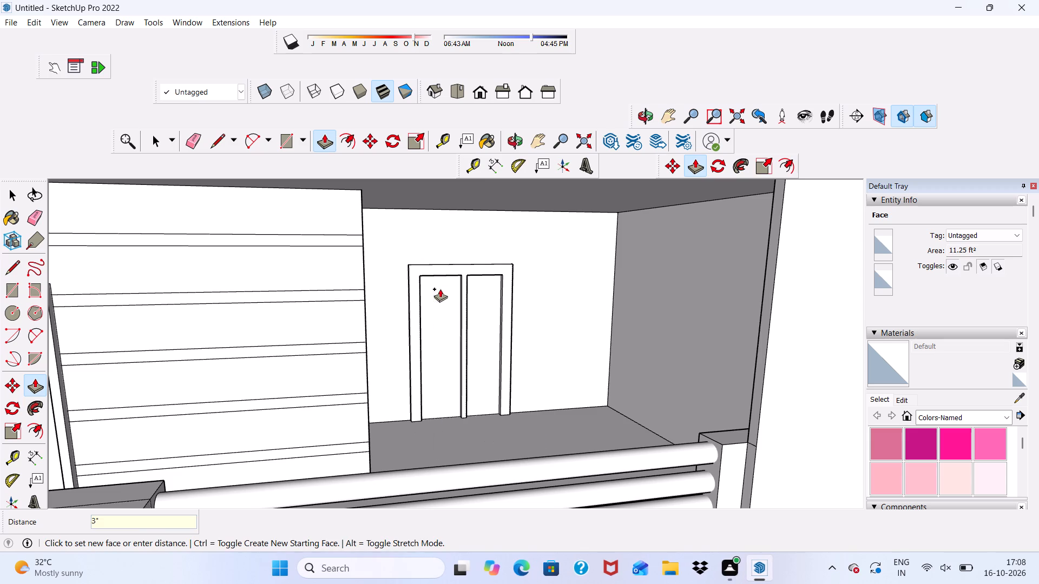
key(space)
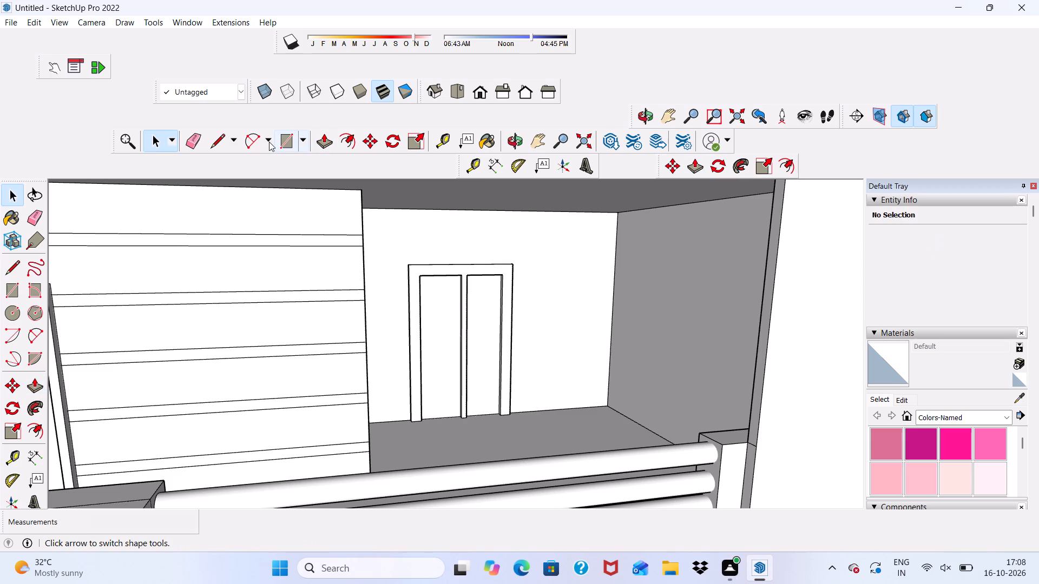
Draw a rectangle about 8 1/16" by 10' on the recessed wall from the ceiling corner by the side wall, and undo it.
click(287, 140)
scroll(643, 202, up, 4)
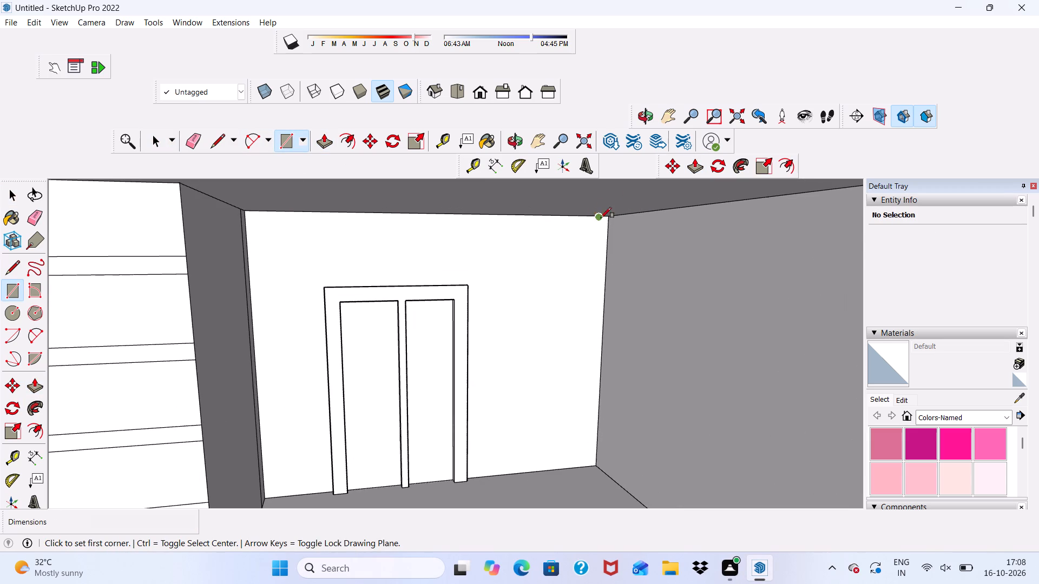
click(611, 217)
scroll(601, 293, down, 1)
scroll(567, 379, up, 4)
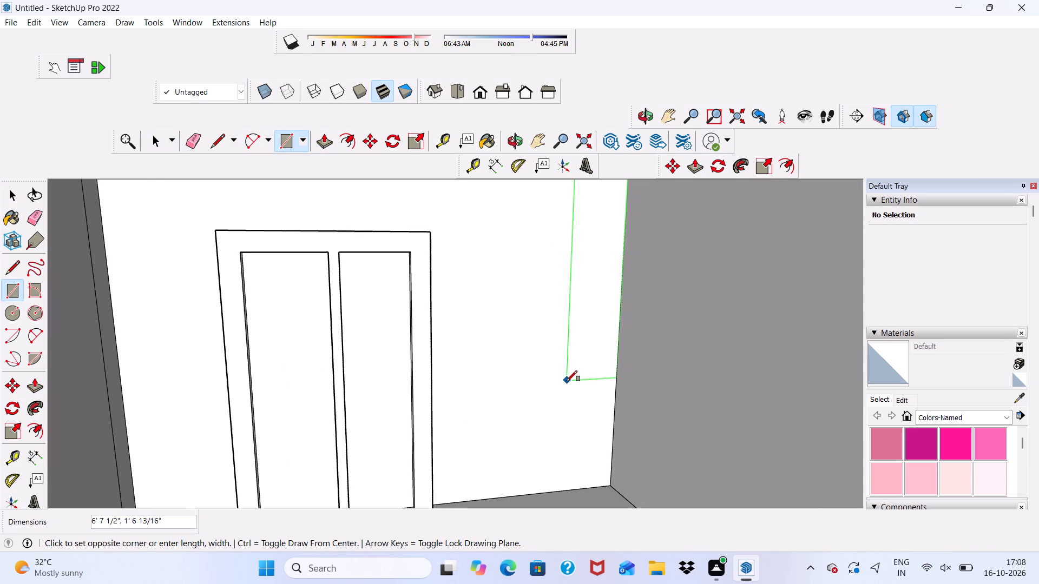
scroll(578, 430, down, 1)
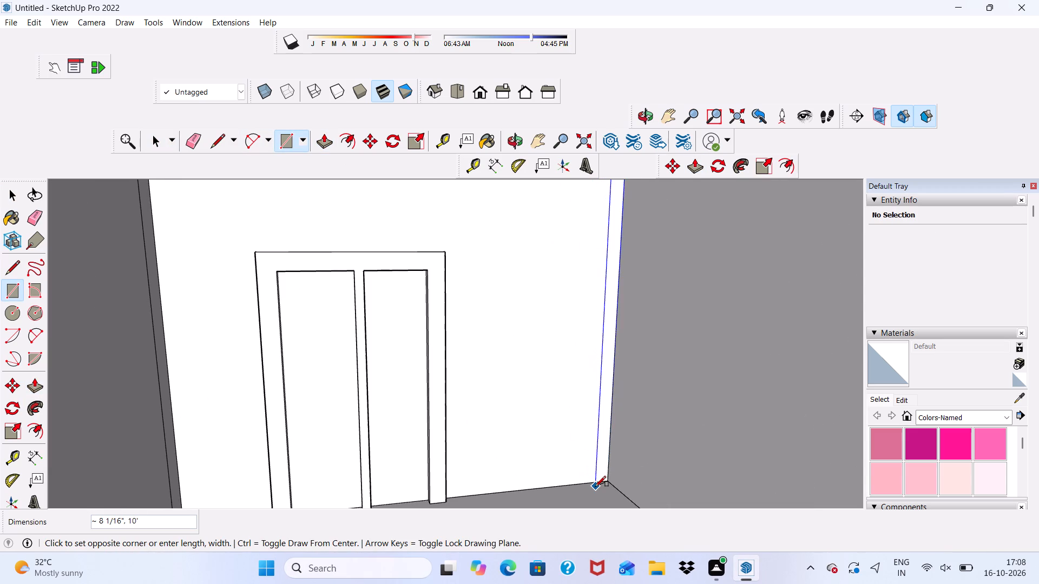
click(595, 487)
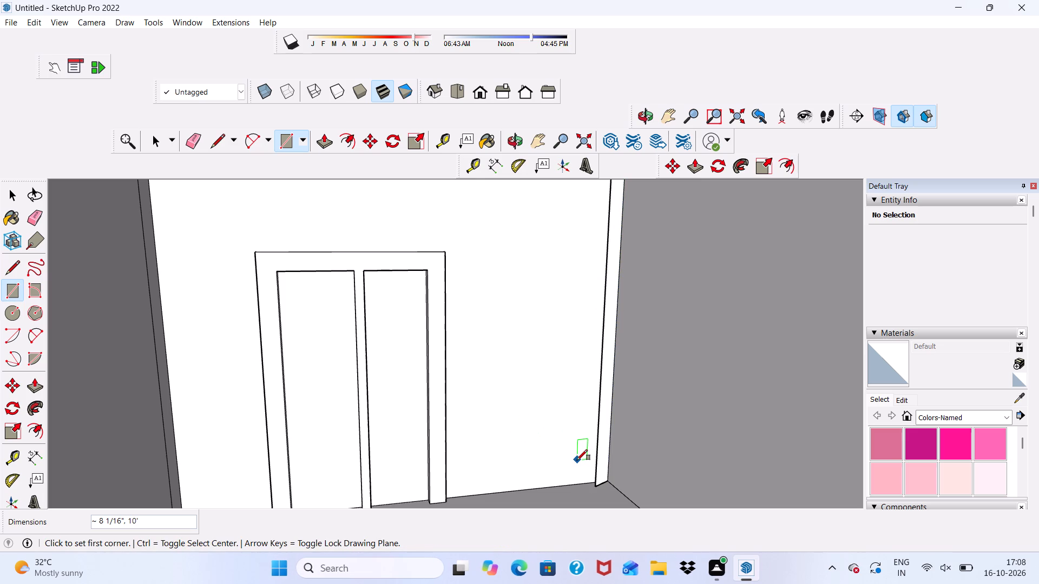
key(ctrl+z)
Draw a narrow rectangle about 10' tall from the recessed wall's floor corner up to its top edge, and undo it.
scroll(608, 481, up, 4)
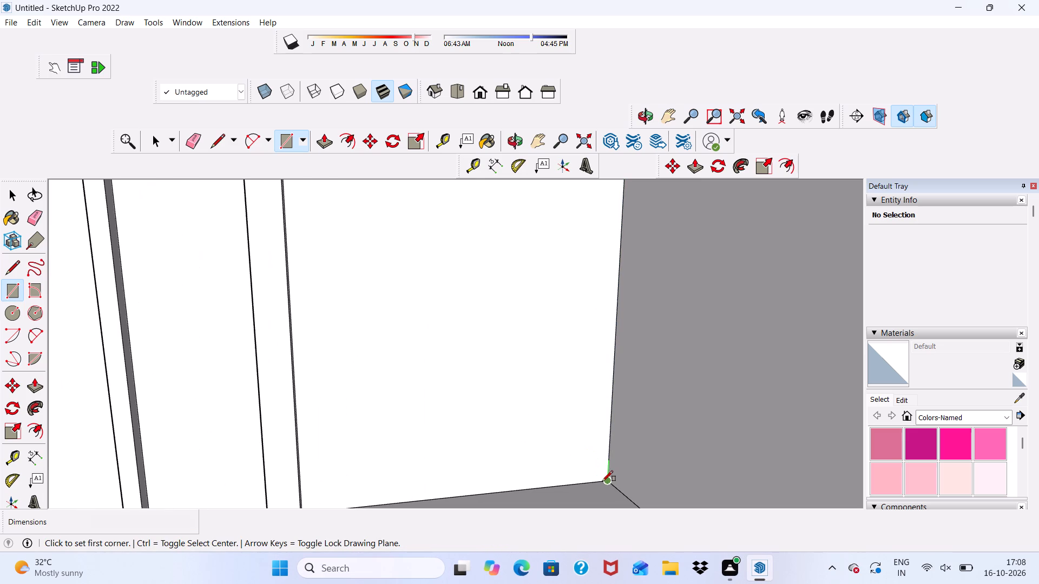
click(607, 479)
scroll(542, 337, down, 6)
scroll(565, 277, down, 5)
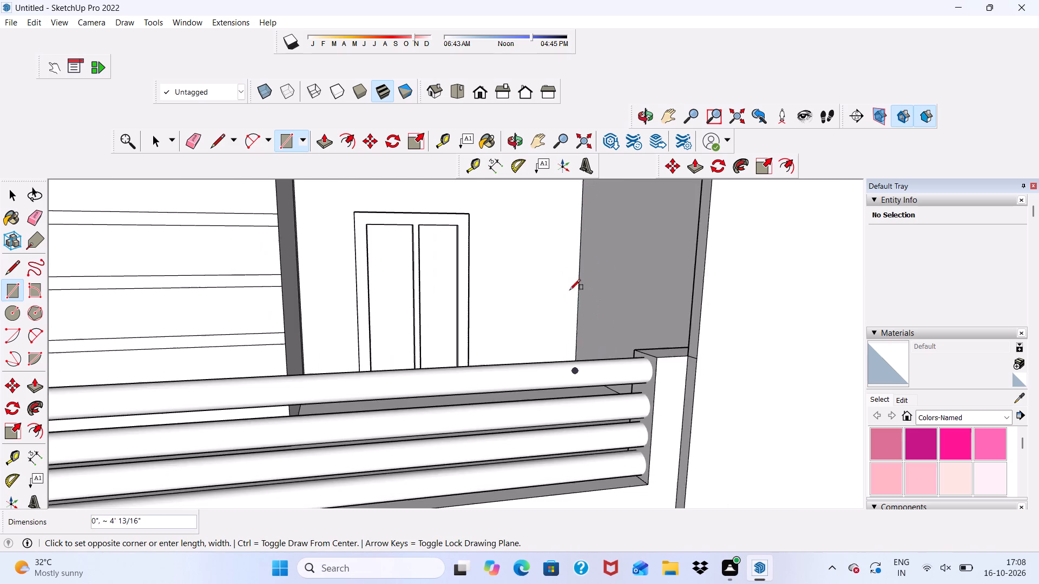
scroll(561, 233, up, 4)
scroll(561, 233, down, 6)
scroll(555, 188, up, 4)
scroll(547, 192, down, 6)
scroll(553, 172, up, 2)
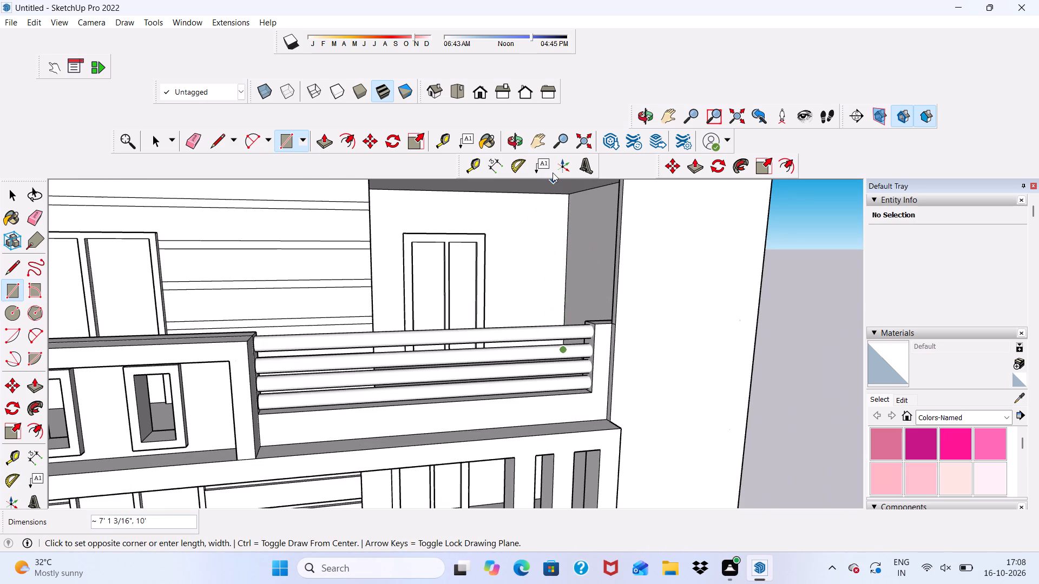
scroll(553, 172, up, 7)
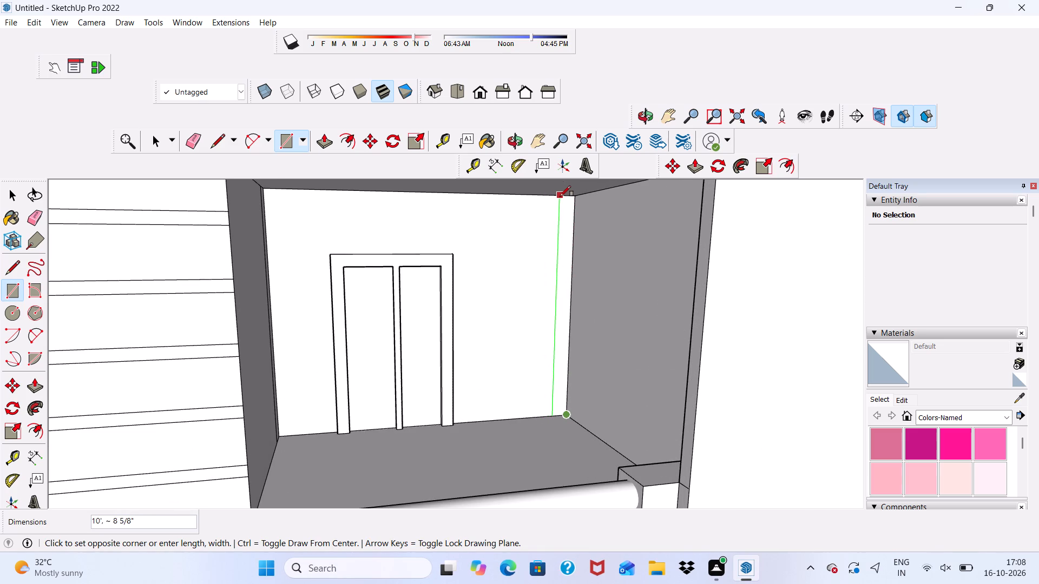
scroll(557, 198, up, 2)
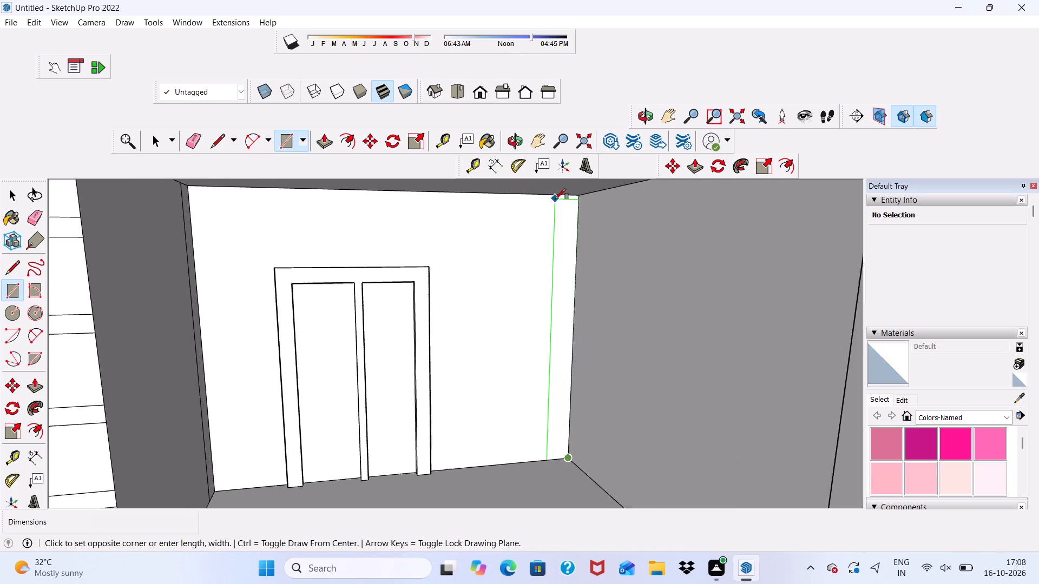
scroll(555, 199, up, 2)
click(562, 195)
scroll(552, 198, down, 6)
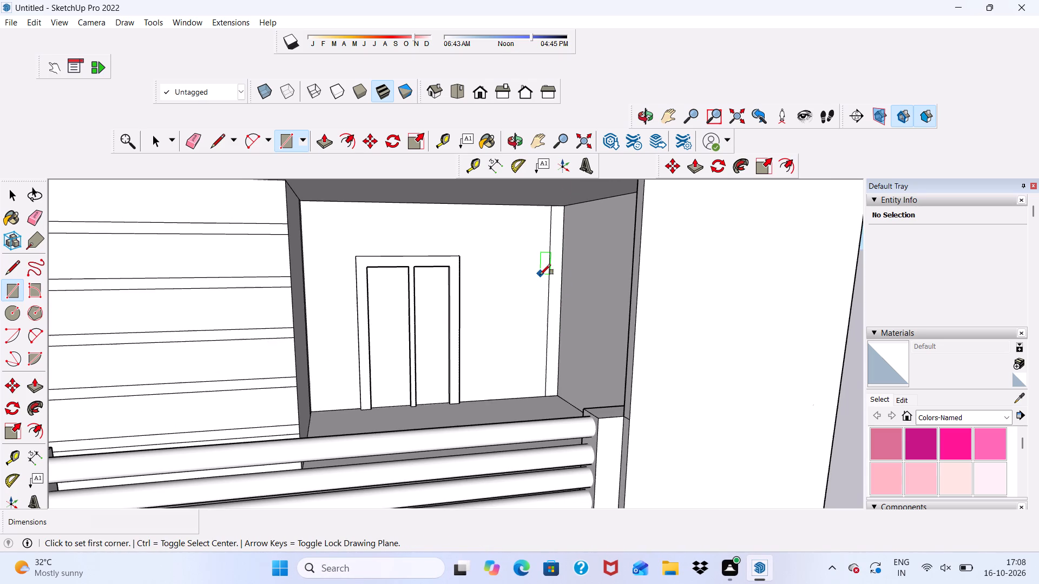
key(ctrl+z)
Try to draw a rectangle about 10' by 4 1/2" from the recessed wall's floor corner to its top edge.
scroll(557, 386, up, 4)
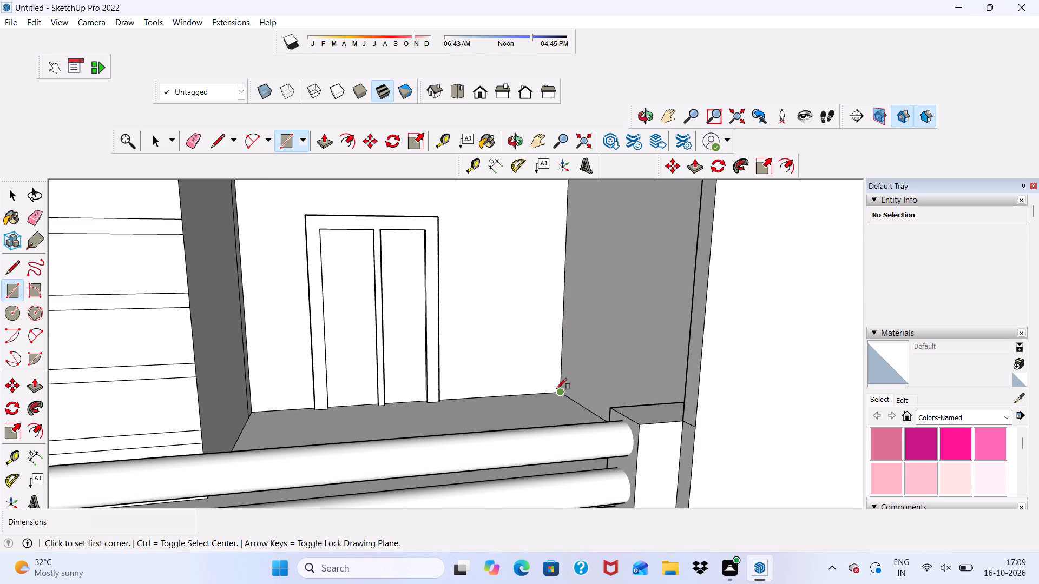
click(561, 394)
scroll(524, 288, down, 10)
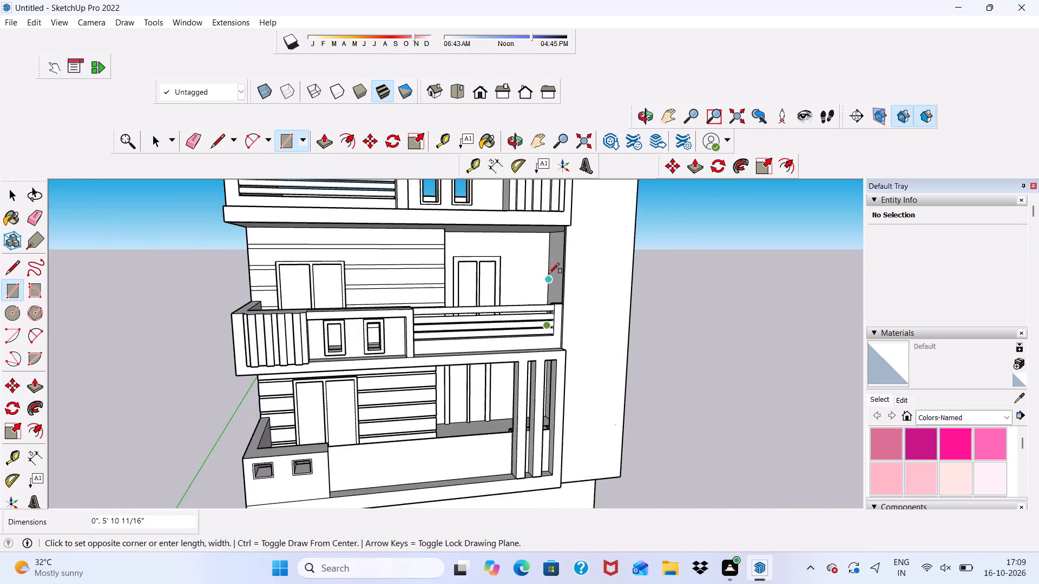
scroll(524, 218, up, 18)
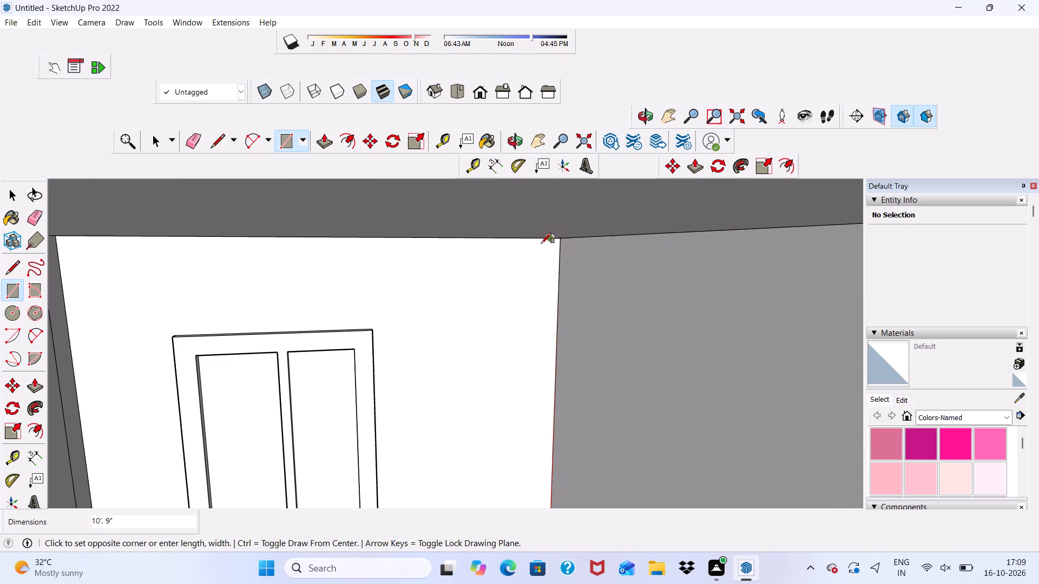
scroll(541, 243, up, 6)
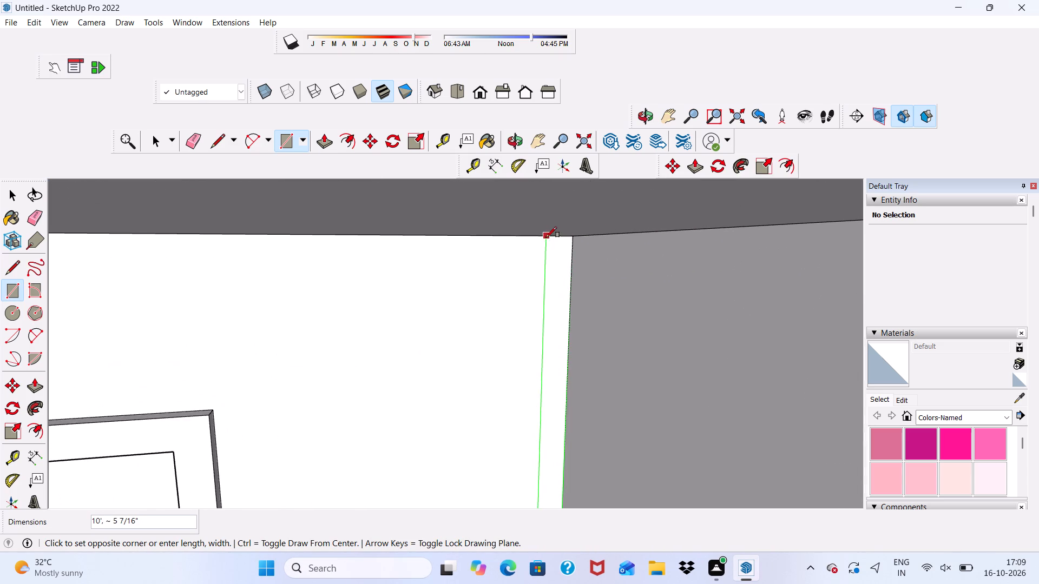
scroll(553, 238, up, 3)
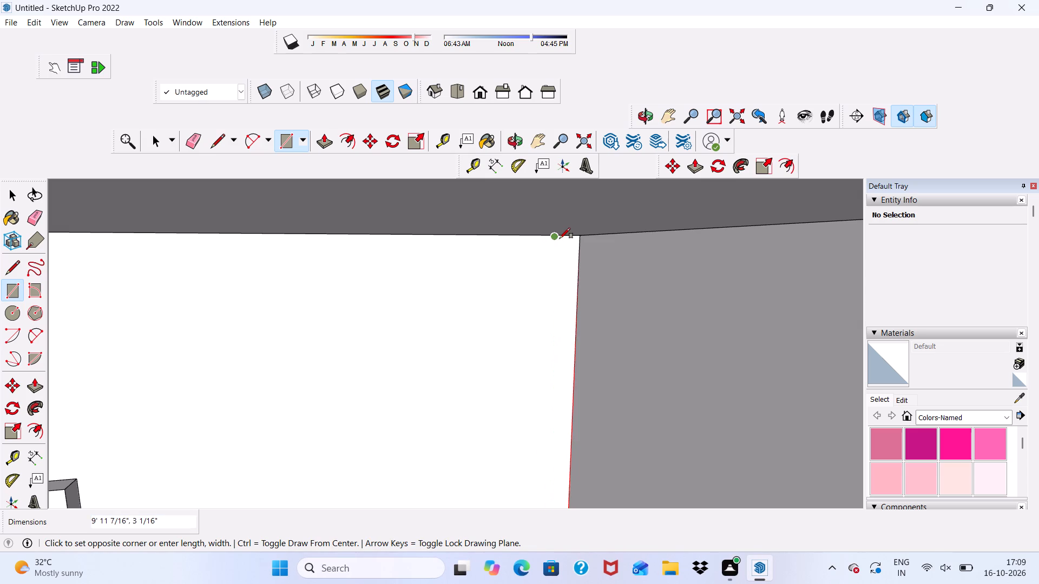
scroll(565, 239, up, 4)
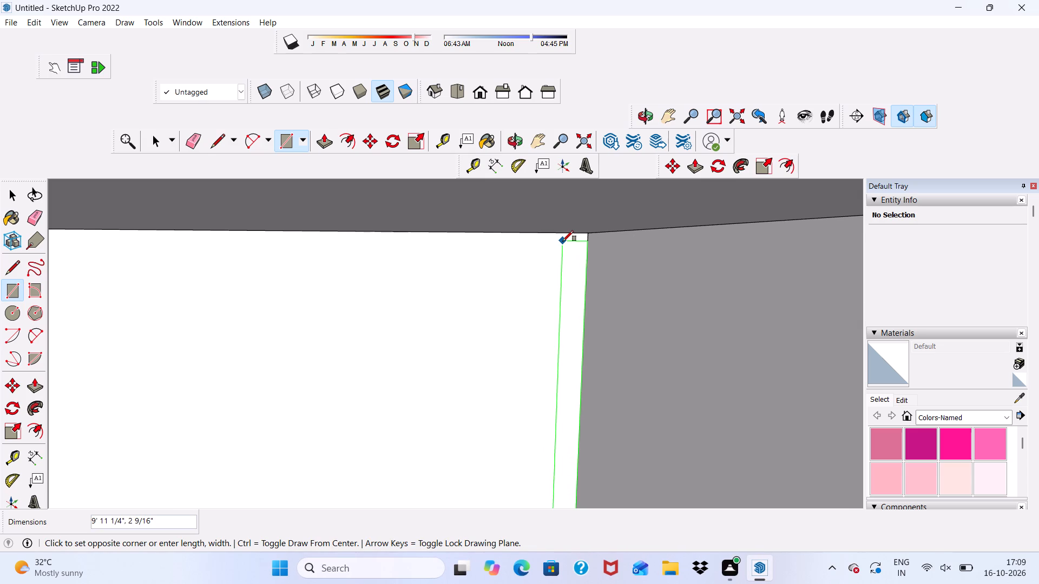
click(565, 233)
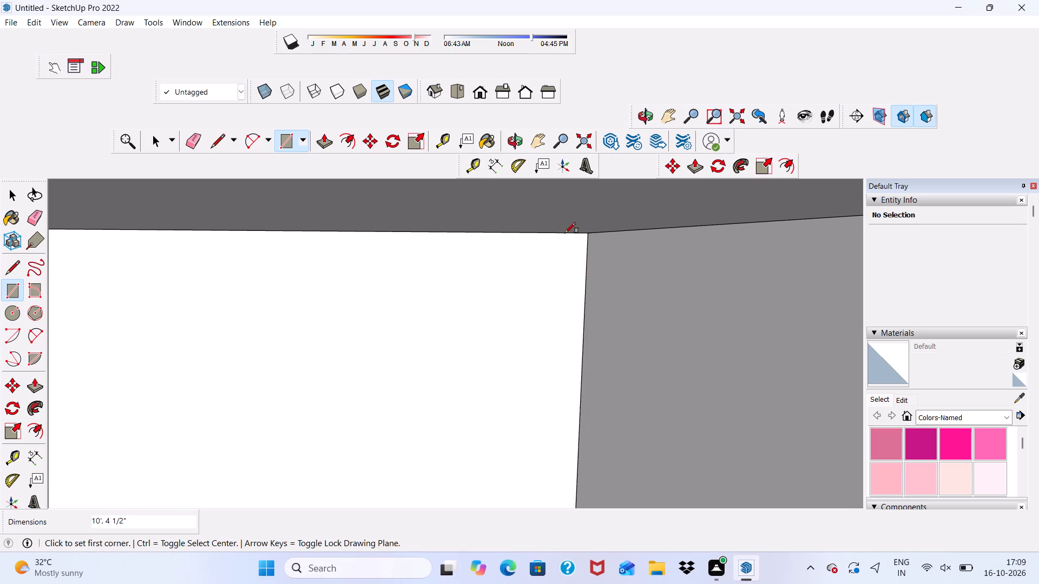
Draw a vertical strip rectangle about 10' by 3 7/8" from the recessed wall's ceiling corner down to the floor, along the side wall.
scroll(555, 256, down, 4)
scroll(468, 213, down, 5)
scroll(576, 235, up, 3)
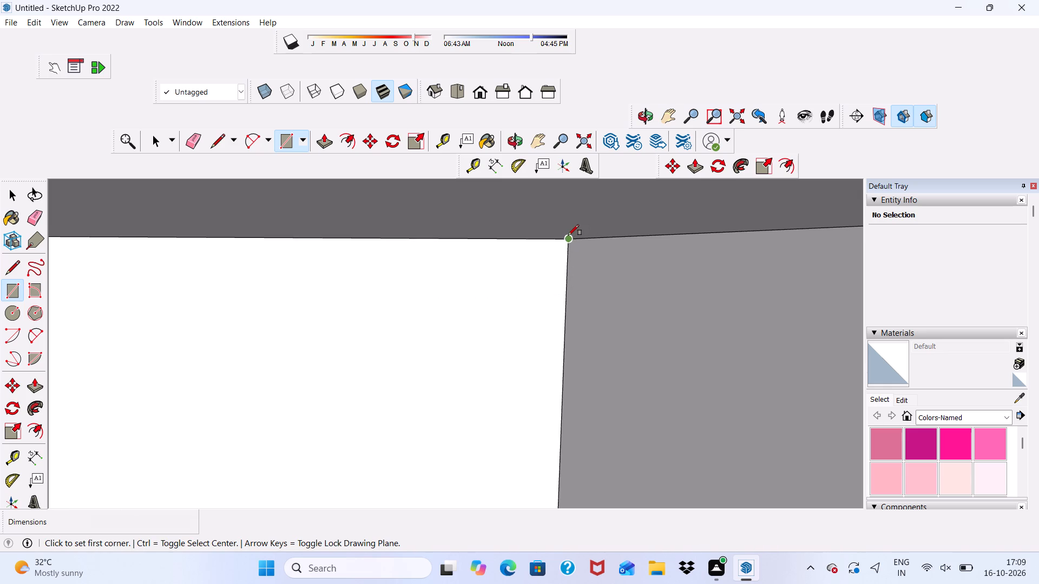
click(568, 240)
scroll(530, 258, down, 16)
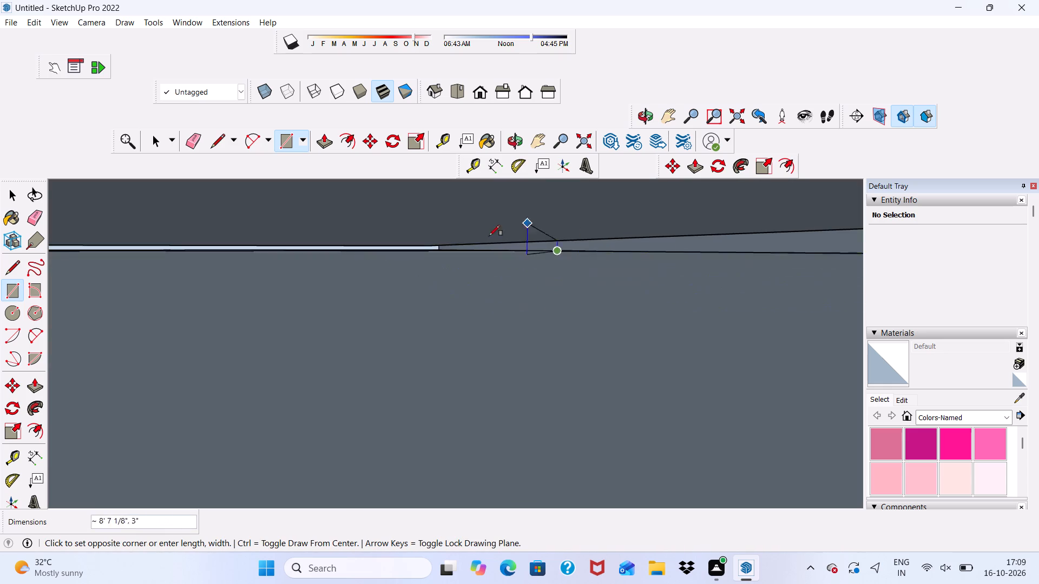
scroll(489, 236, down, 2)
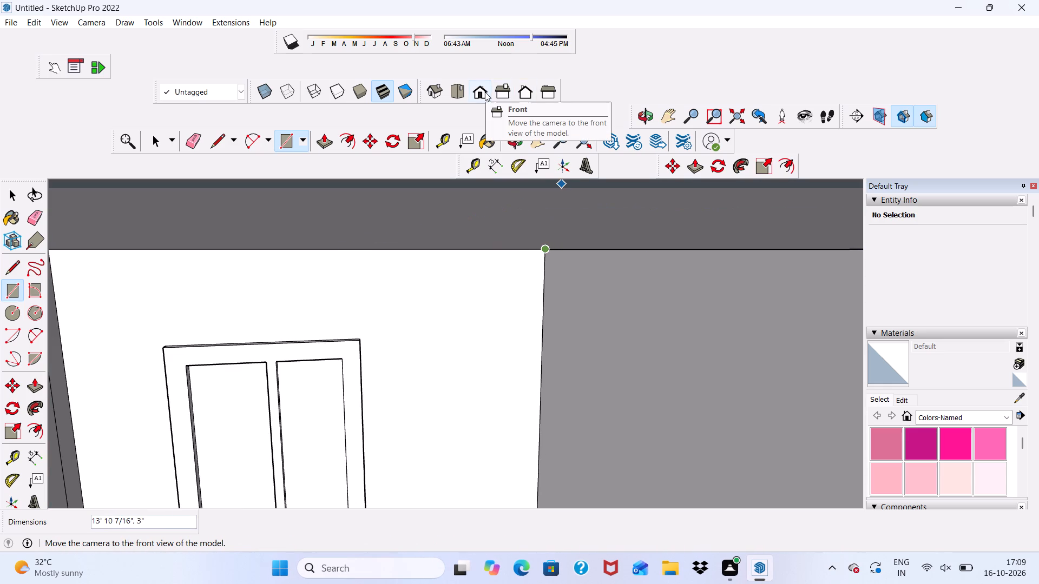
click(485, 92)
scroll(510, 324, down, 8)
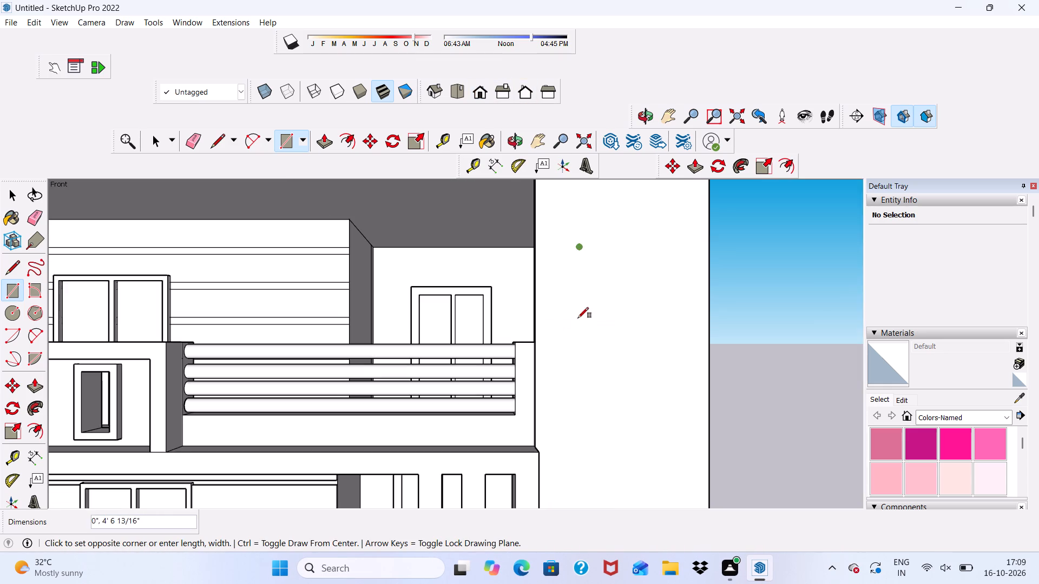
scroll(528, 302, up, 4)
scroll(515, 294, down, 3)
middle_drag(514, 294, 530, 364)
scroll(530, 364, up, 9)
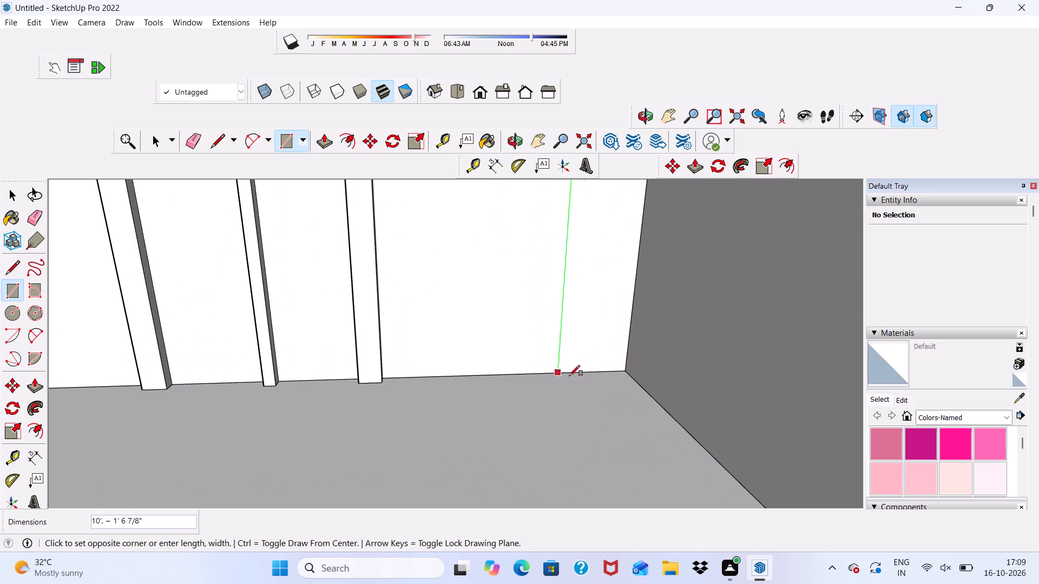
click(611, 369)
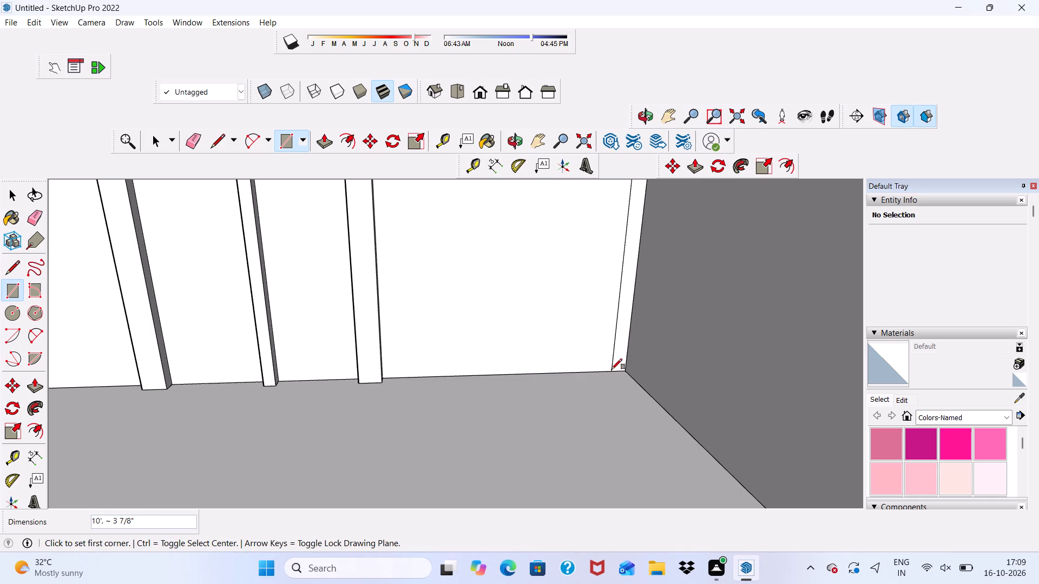
scroll(530, 354, down, 5)
scroll(545, 410, up, 1)
key(space)
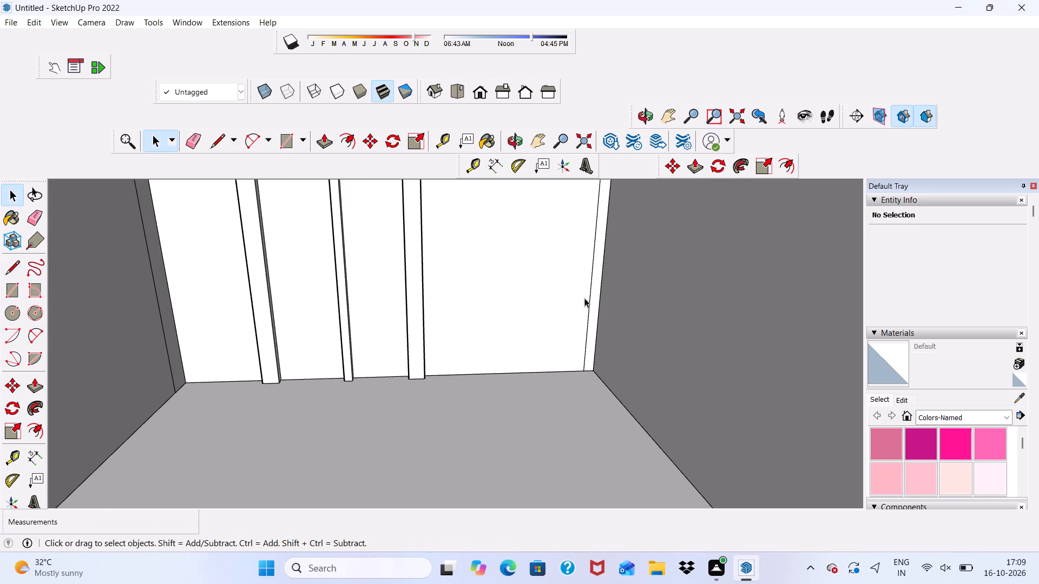
Copy the vertical strip beside the side wall about 7 3/16" along the recessed back wall, away from the corner.
click(596, 291)
click(596, 291)
click(596, 291)
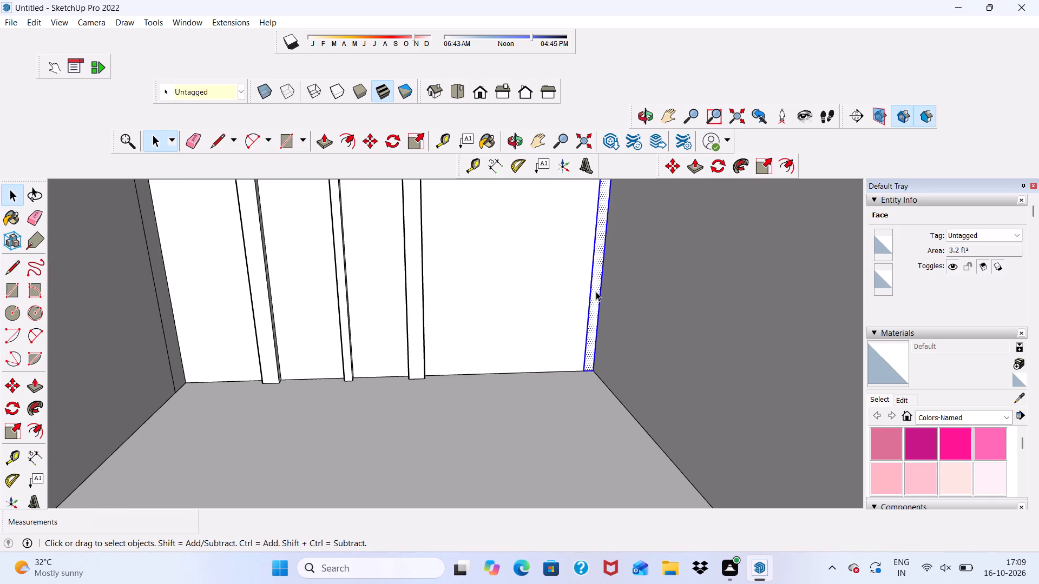
click(367, 141)
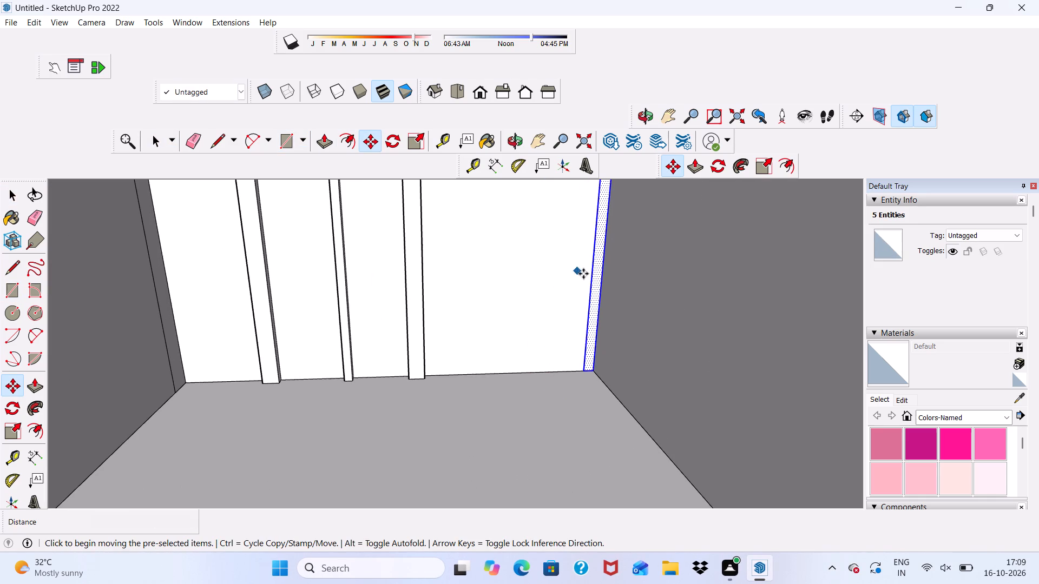
click(594, 280)
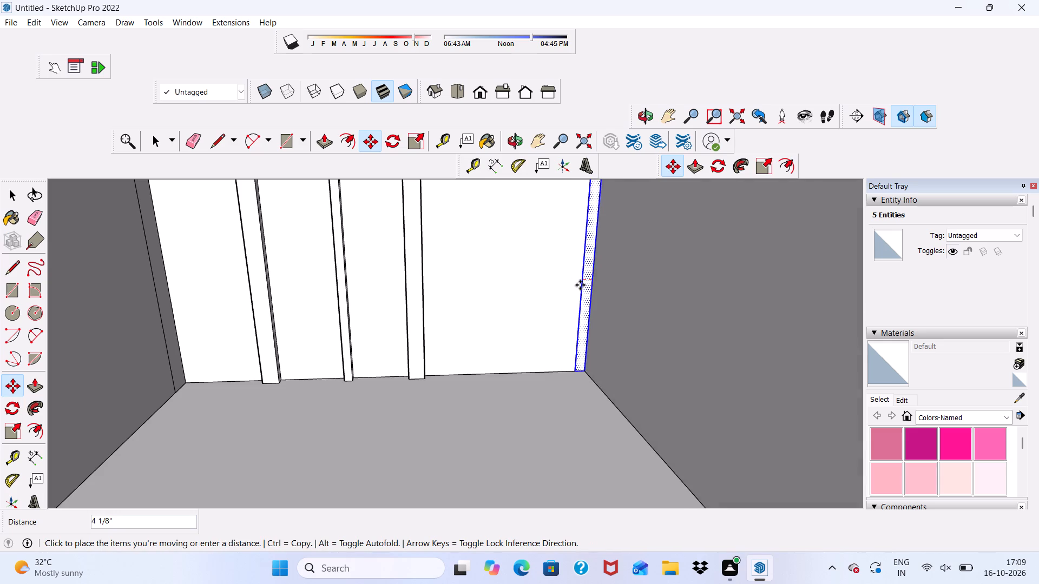
scroll(577, 289, up, 1)
scroll(577, 289, down, 4)
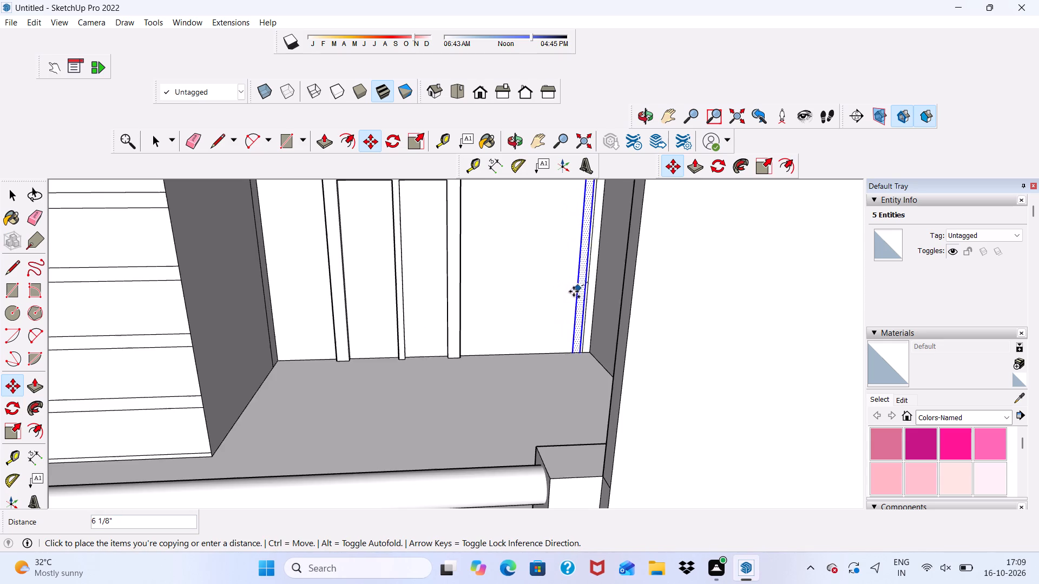
middle_drag(571, 293, 573, 256)
scroll(573, 256, up, 1)
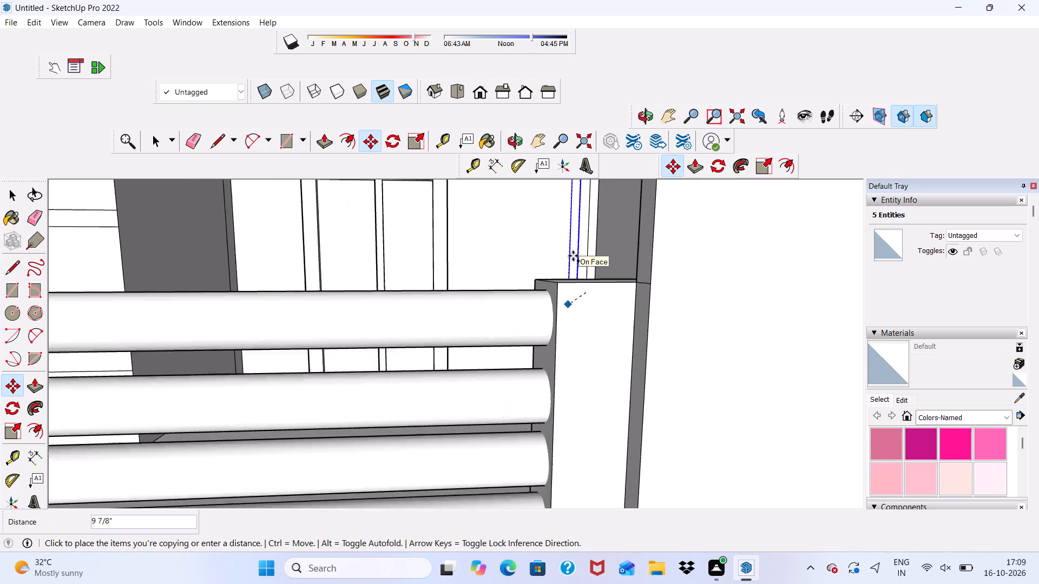
scroll(573, 256, up, 4)
scroll(573, 256, down, 6)
scroll(571, 262, up, 1)
scroll(565, 262, down, 5)
middle_drag(573, 268, 634, 251)
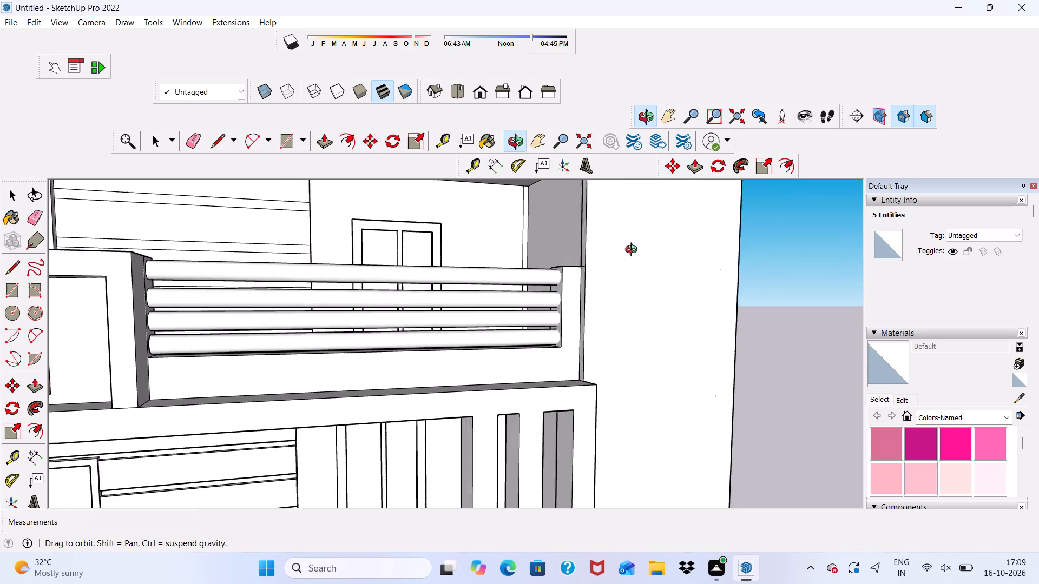
middle_drag(634, 251, 633, 269)
scroll(456, 238, up, 5)
scroll(511, 231, up, 1)
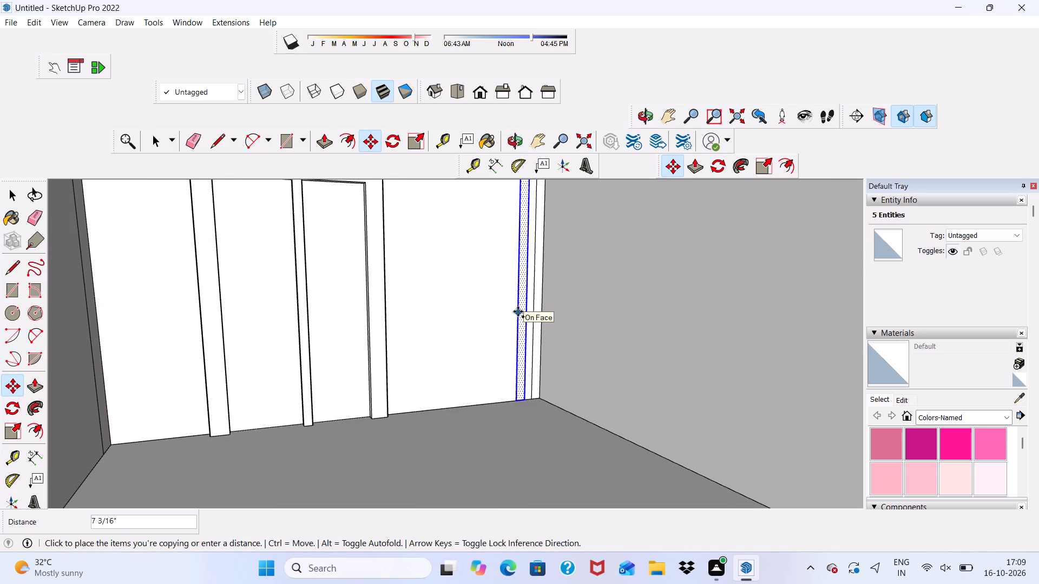
click(518, 311)
Repeat the strip copy 25 times at the same spacing across the recessed wall.
scroll(517, 302, down, 3)
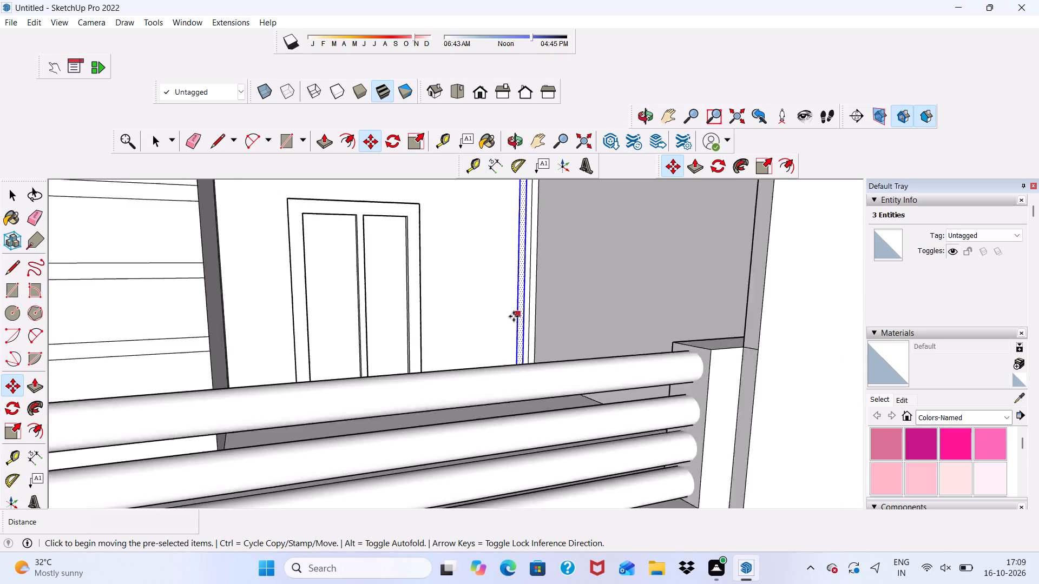
scroll(514, 316, down, 1)
middle_drag(508, 315, 470, 296)
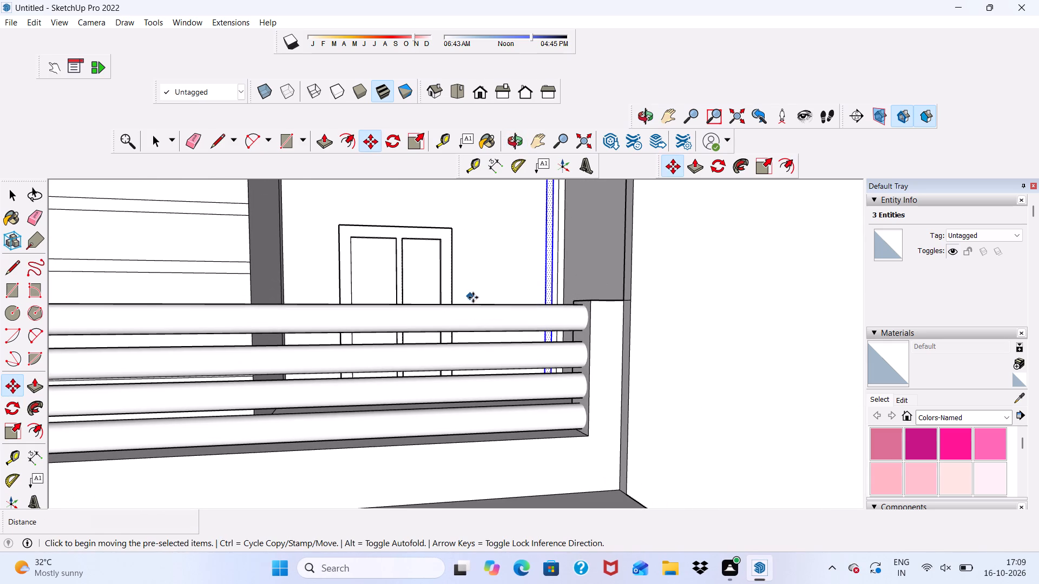
key(shift+asterisk)
text(25)
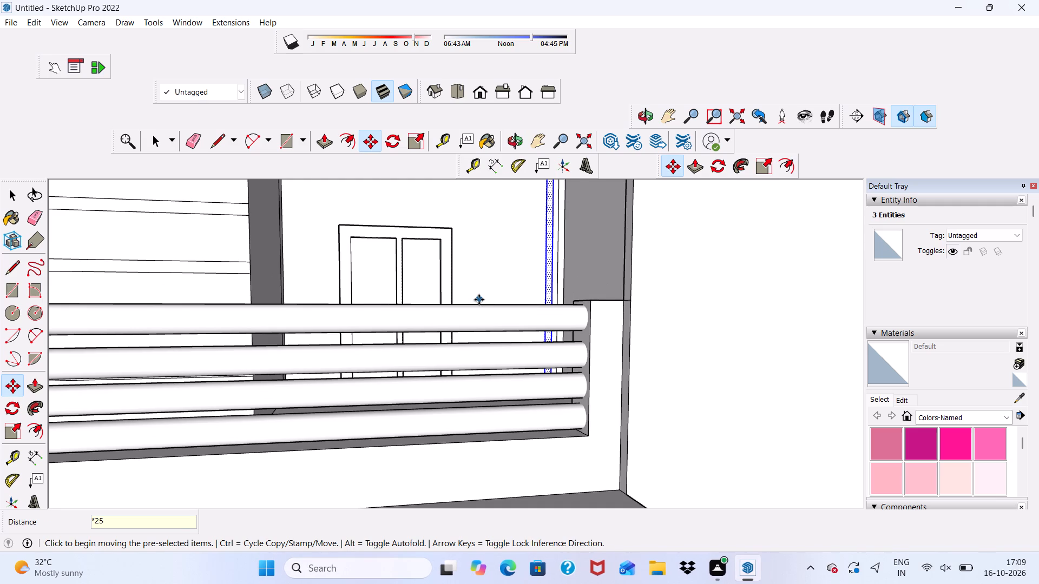
key(Return)
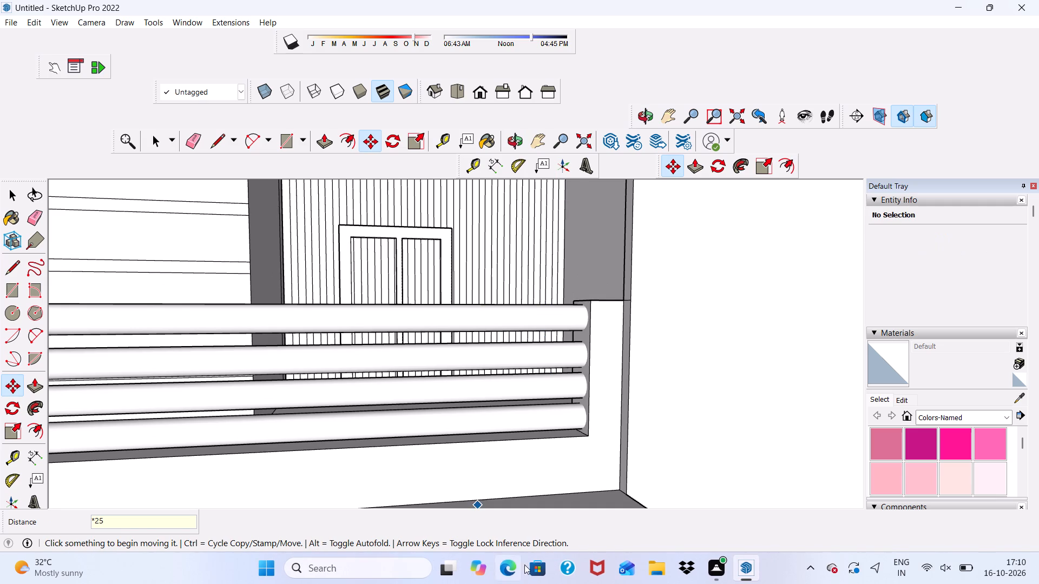
Erase the strip lines crossing the left panel of the recessed wall's double door.
scroll(393, 391, down, 8)
scroll(398, 281, up, 6)
scroll(386, 331, up, 5)
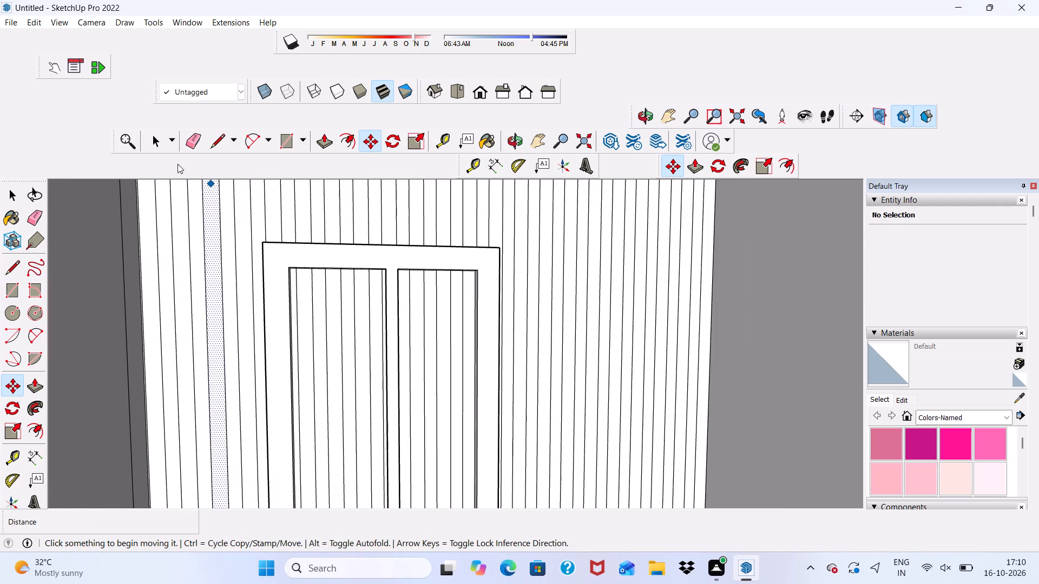
click(205, 133)
click(192, 138)
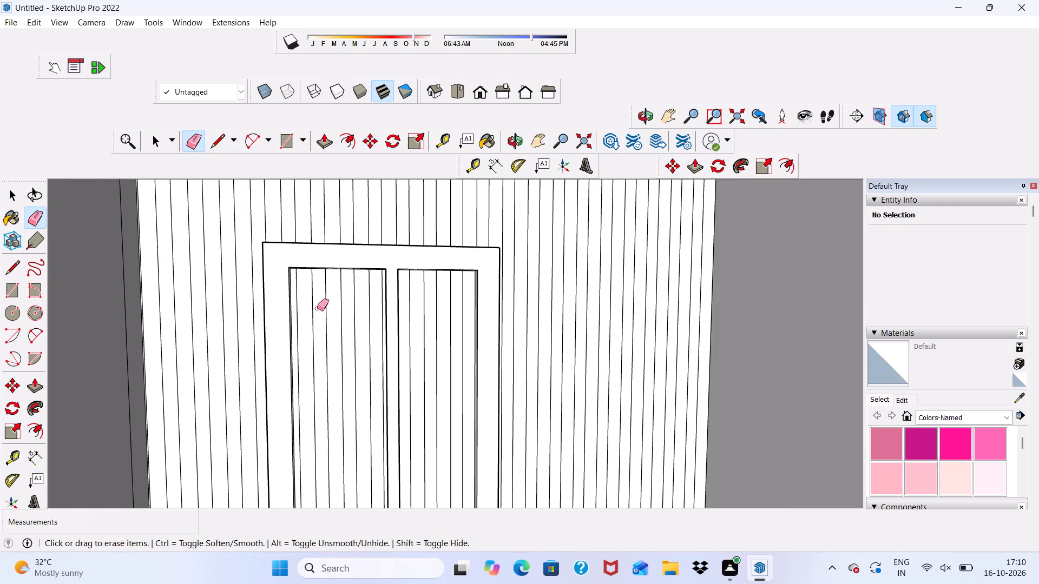
scroll(327, 329, up, 3)
scroll(321, 248, down, 1)
scroll(292, 240, up, 4)
drag(291, 271, 441, 337)
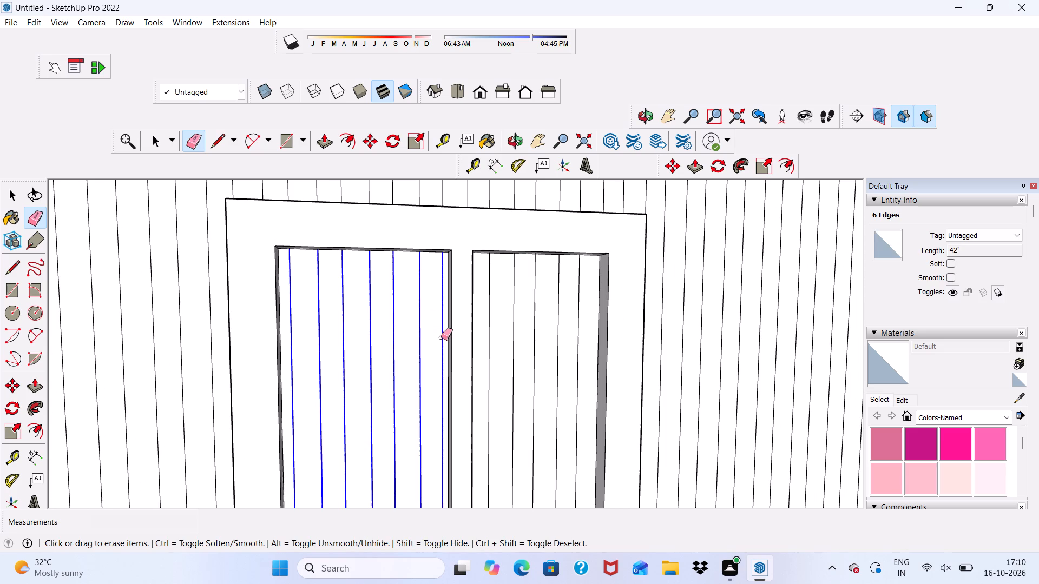
drag(441, 337, 442, 338)
click(442, 338)
Erase the strip lines crossing the right panel of the double door.
scroll(508, 322, up, 2)
scroll(502, 308, down, 4)
middle_drag(501, 307, 428, 297)
scroll(489, 327, up, 1)
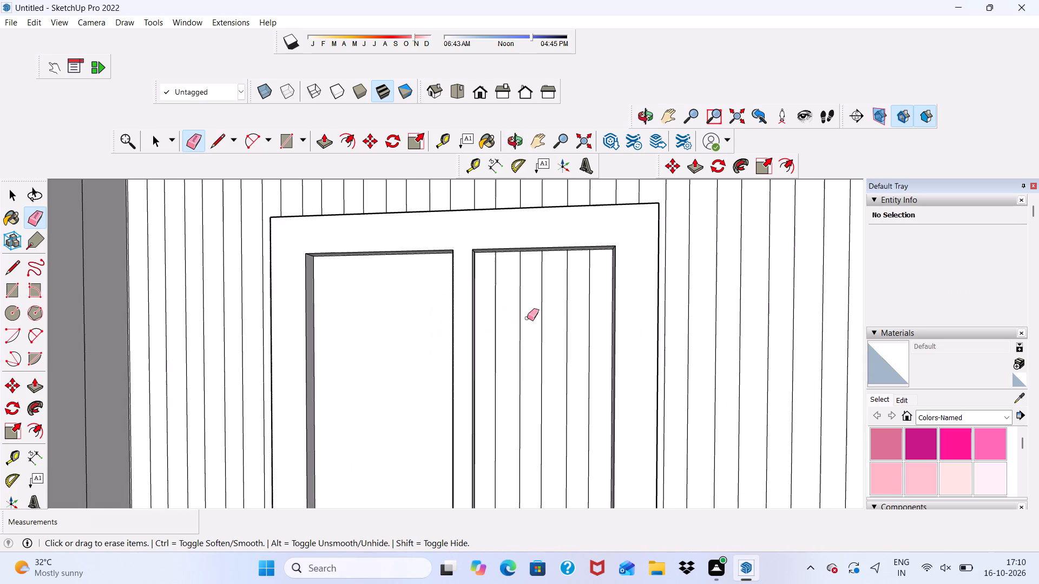
drag(496, 318, 576, 348)
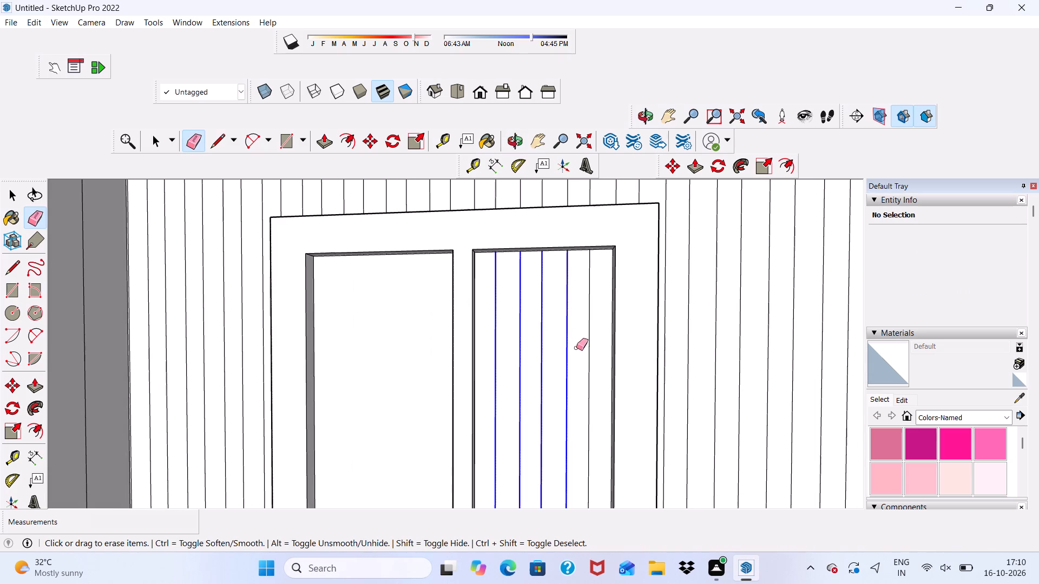
drag(576, 348, 587, 367)
click(587, 367)
drag(588, 367, 595, 371)
click(593, 371)
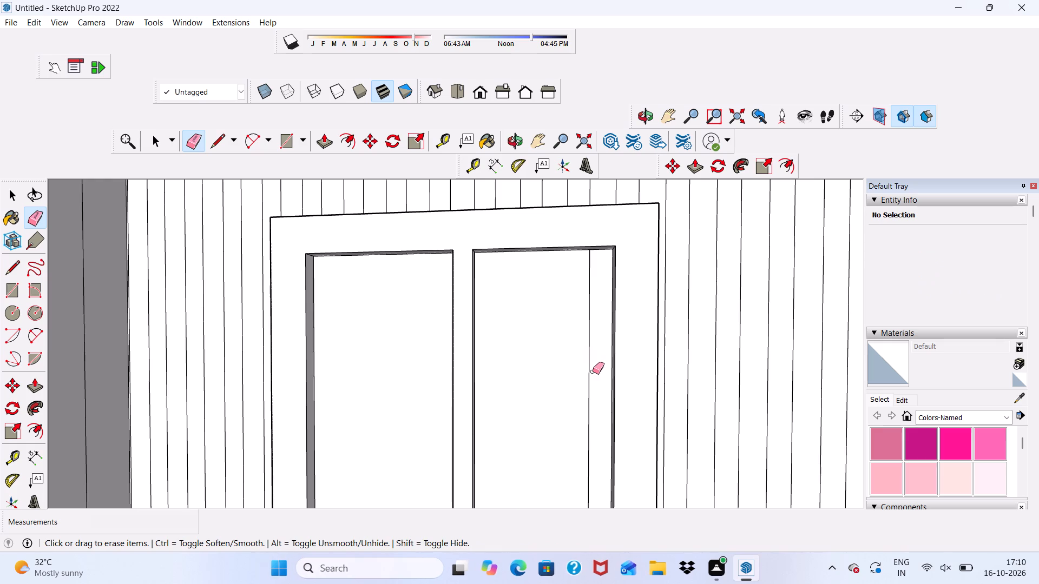
double_click(590, 375)
click(588, 377)
From the front view, pull the end strip beside the recessed wall's right side wall out 1".
scroll(561, 324, down, 6)
middle_drag(563, 323, 584, 257)
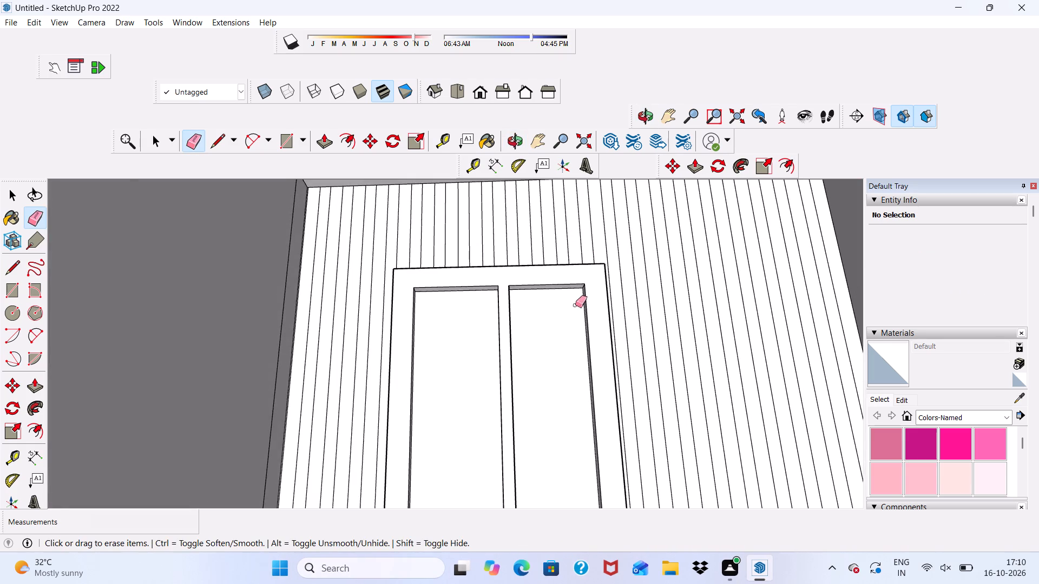
scroll(547, 324, down, 4)
scroll(546, 325, up, 1)
key(space)
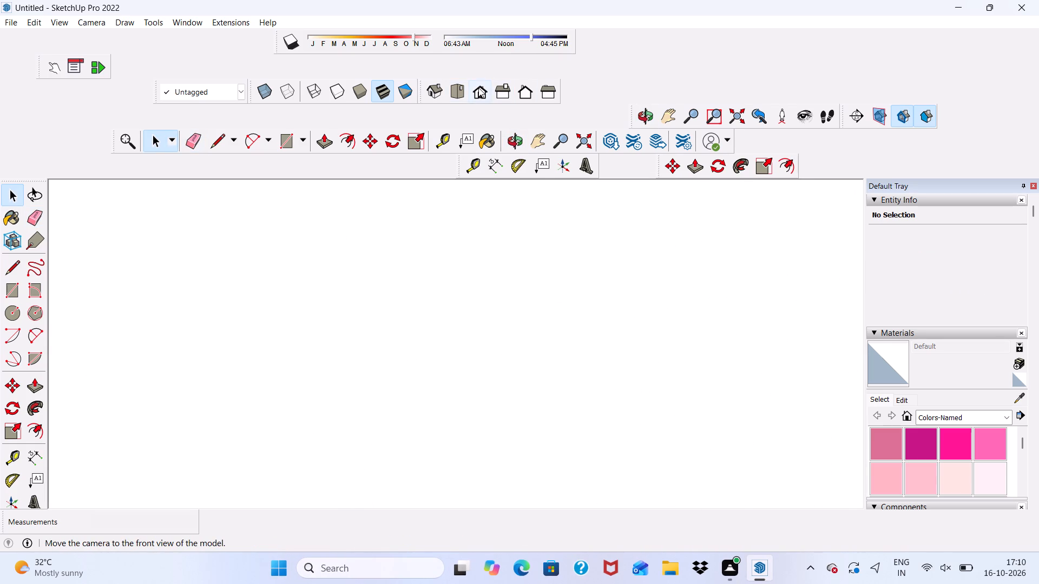
click(478, 88)
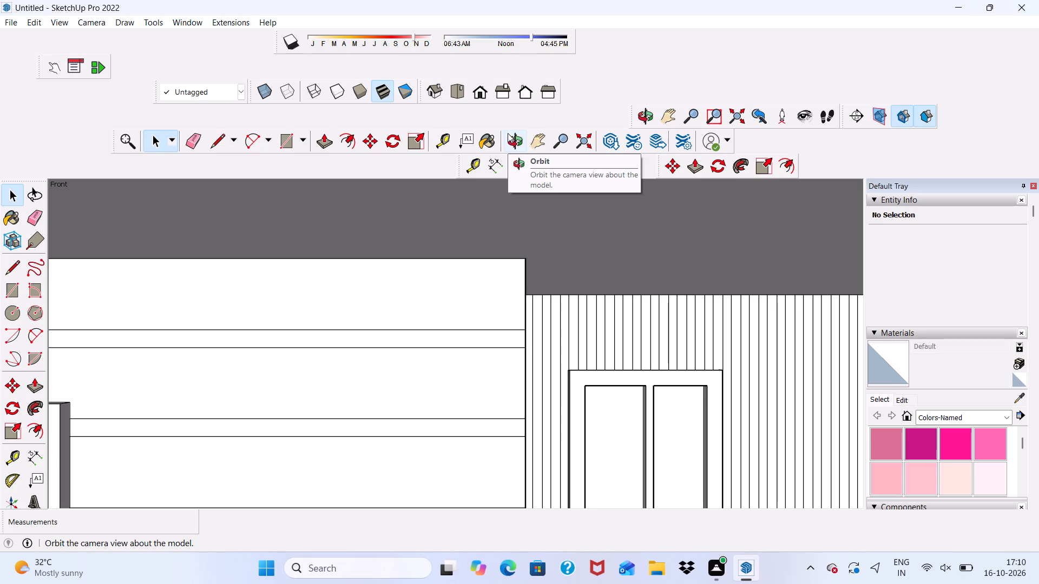
scroll(523, 170, down, 10)
scroll(766, 311, up, 6)
scroll(722, 286, down, 7)
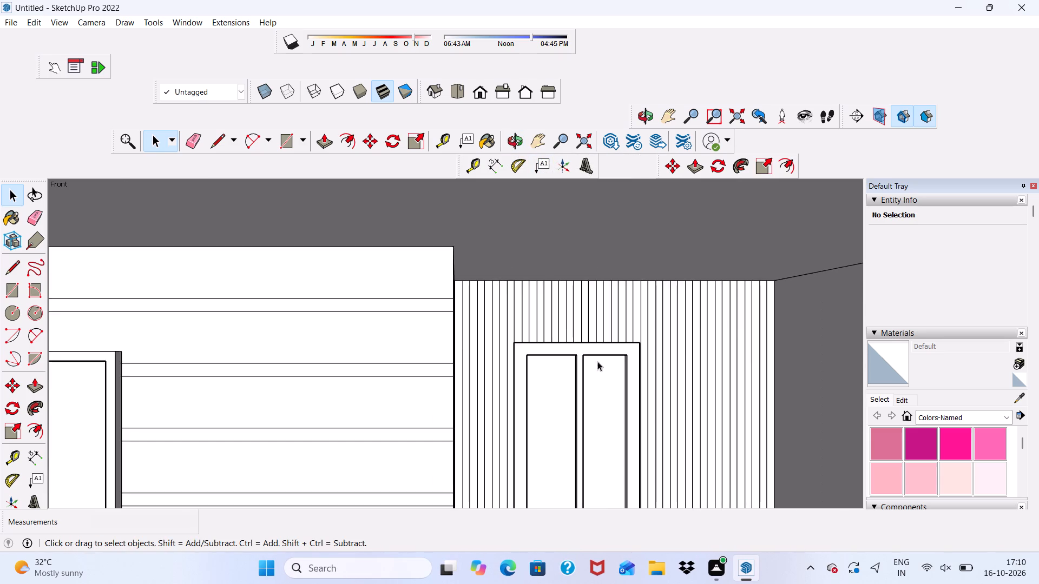
scroll(773, 337, up, 12)
click(765, 287)
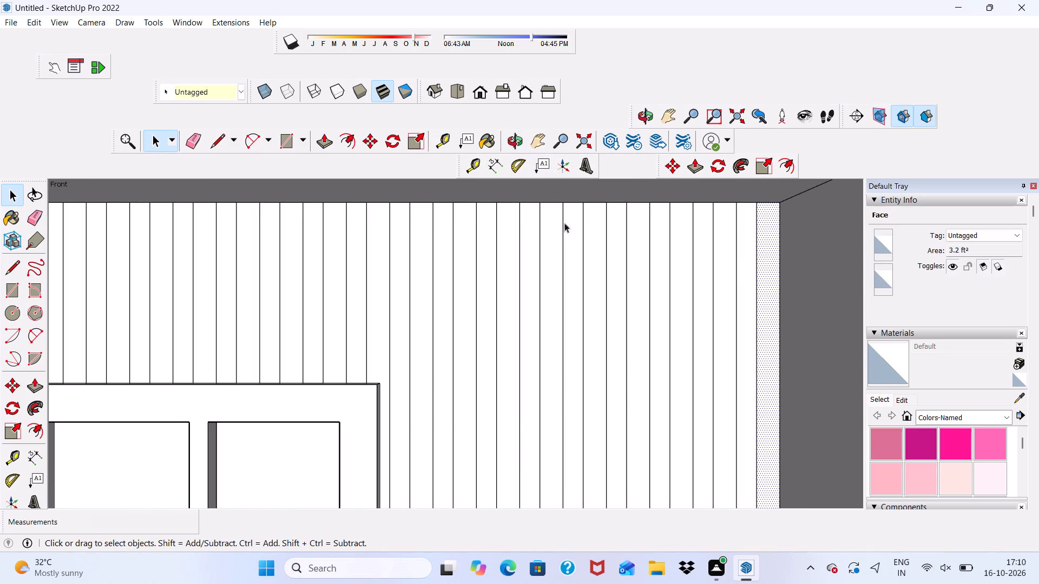
click(322, 140)
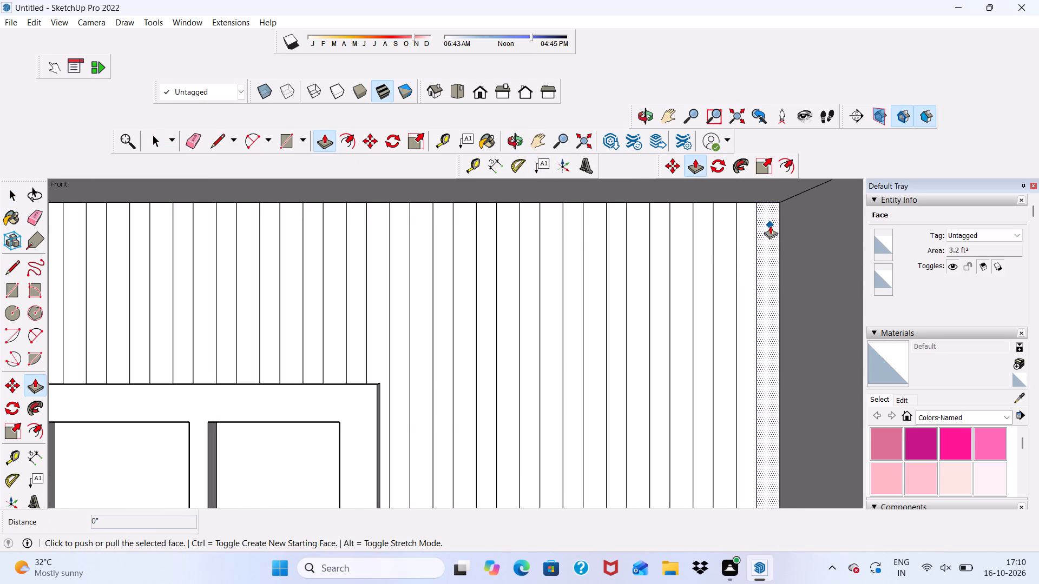
click(762, 245)
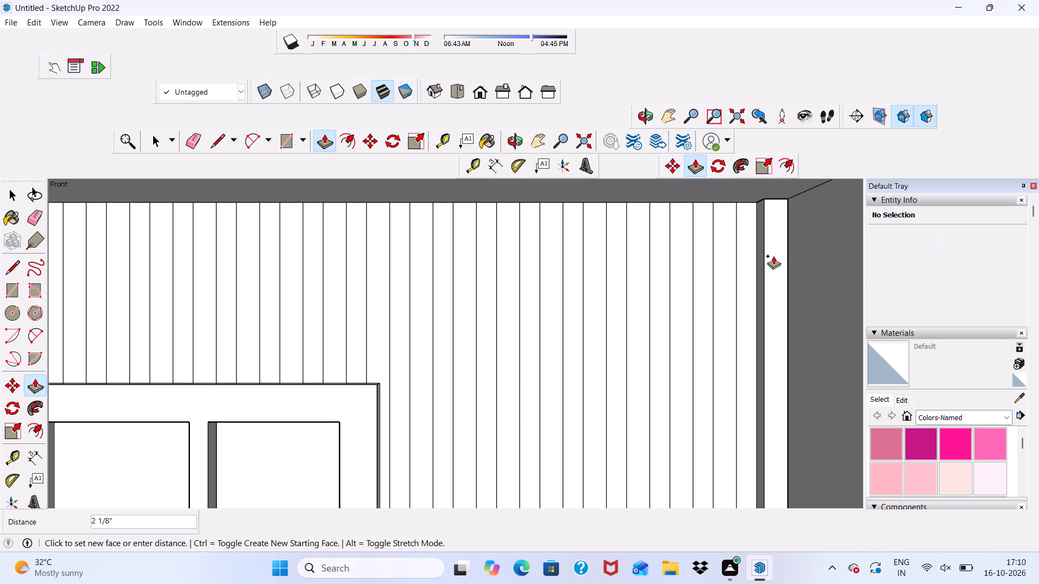
key(1)
key(shift+quotedbl)
key(Return)
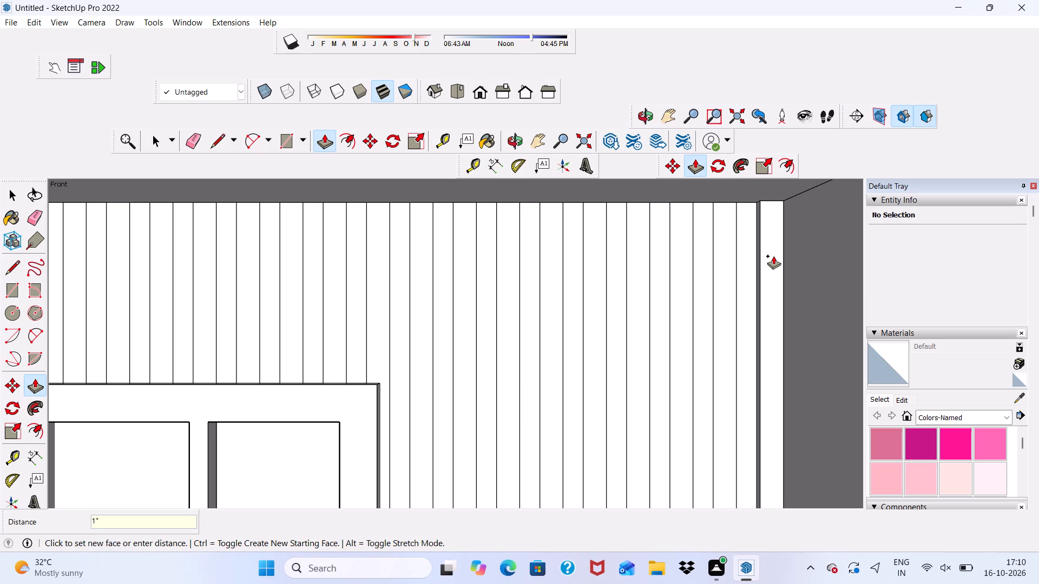
Pull the second strip from the side wall out 1", matching the face of the raised end strip.
scroll(741, 253, up, 2)
click(724, 251)
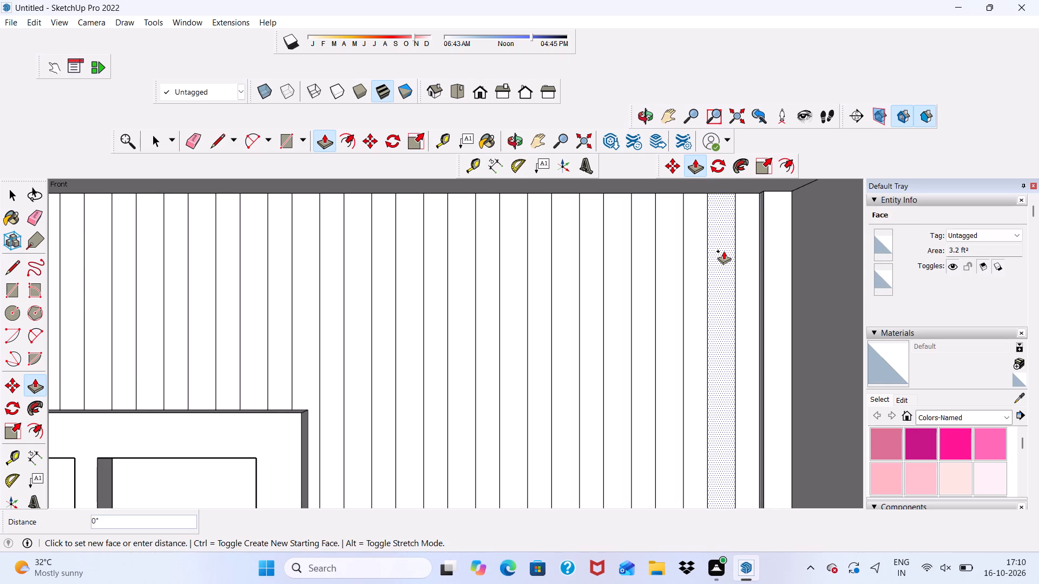
scroll(784, 230, down, 3)
middle_drag(782, 235, 696, 261)
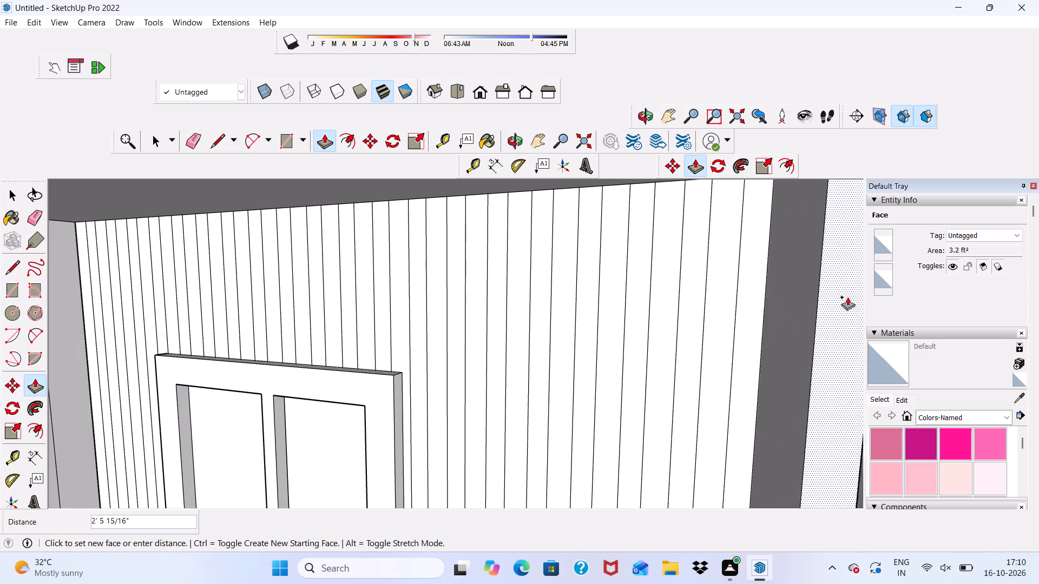
scroll(855, 305, up, 4)
scroll(750, 270, down, 8)
scroll(799, 259, down, 1)
middle_drag(799, 259, 738, 282)
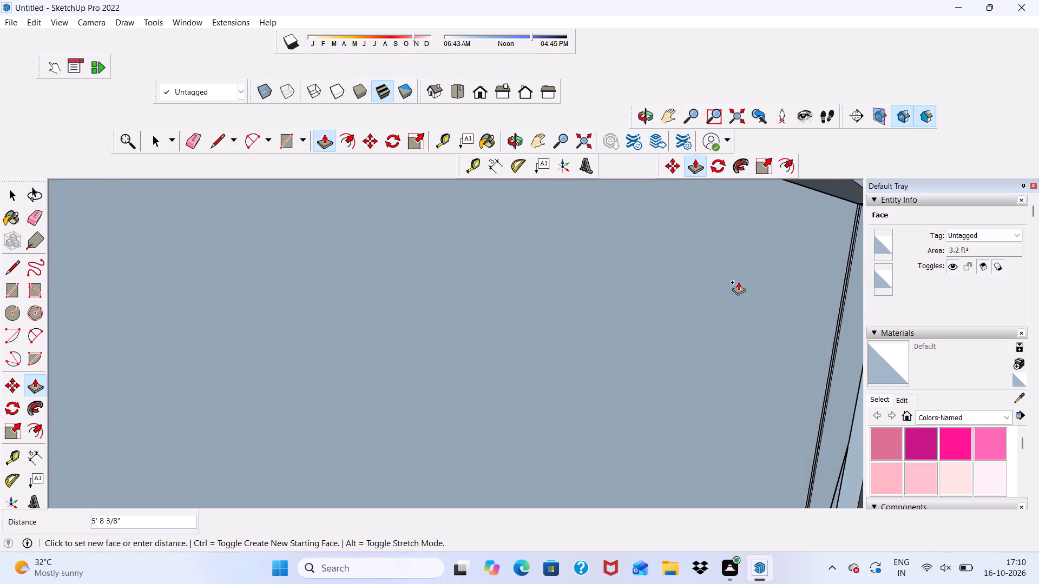
scroll(744, 271, up, 1)
scroll(744, 269, down, 12)
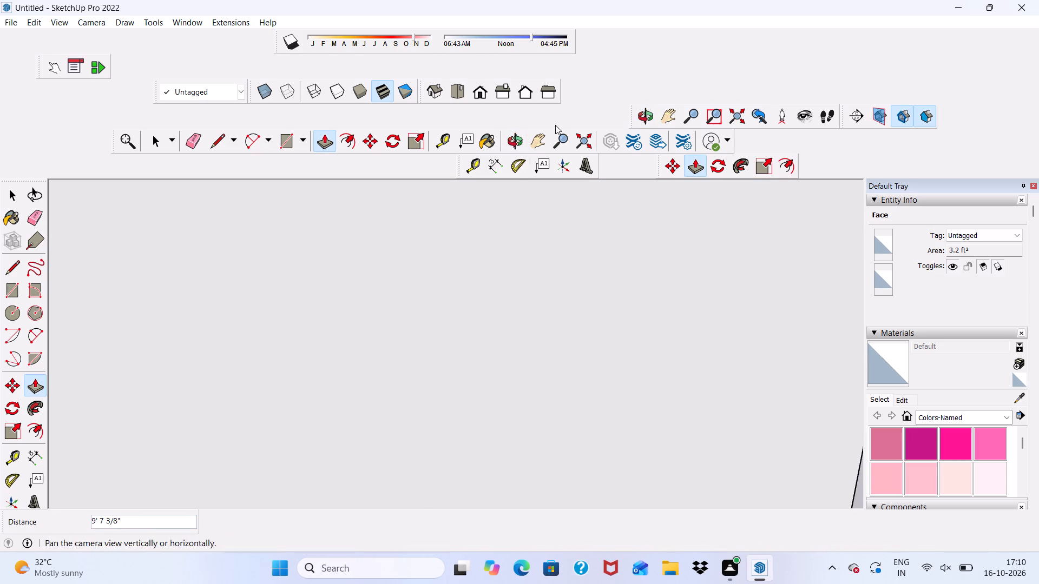
click(474, 92)
scroll(545, 259, down, 5)
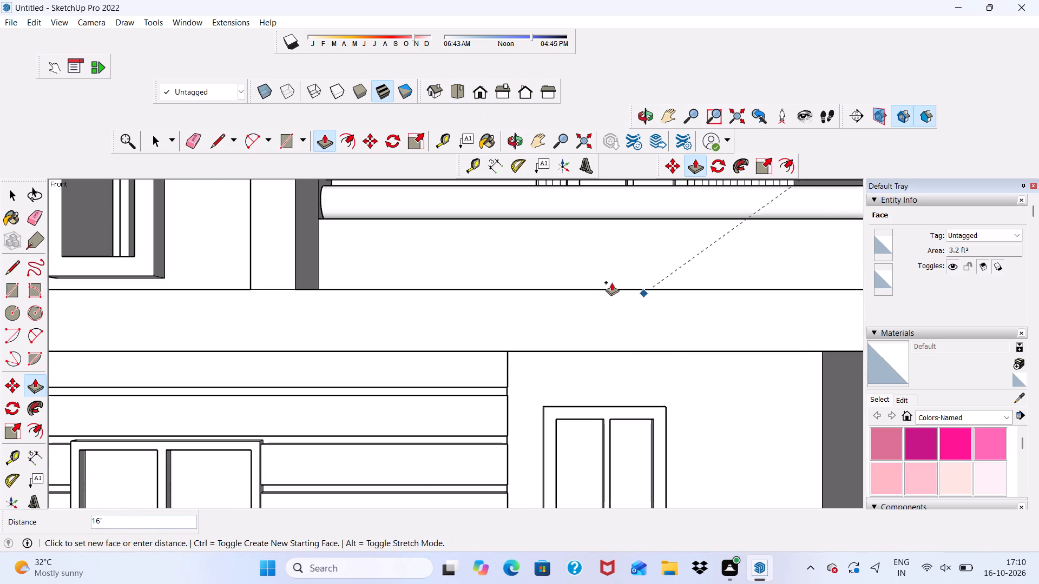
scroll(608, 281, down, 11)
scroll(778, 165, up, 6)
scroll(778, 164, down, 11)
scroll(767, 210, up, 3)
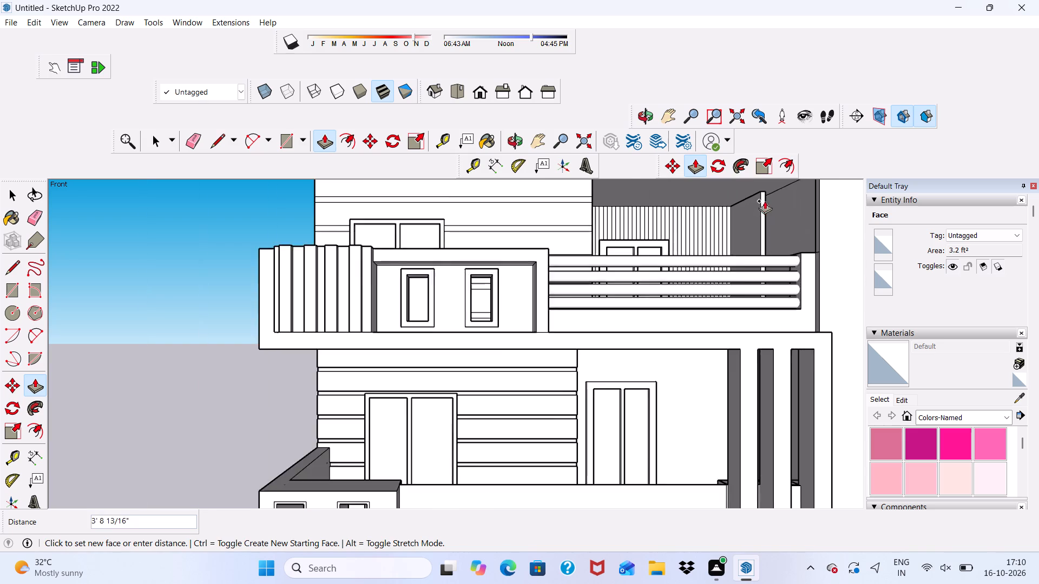
scroll(765, 201, up, 14)
scroll(766, 216, down, 4)
middle_drag(765, 217, 716, 241)
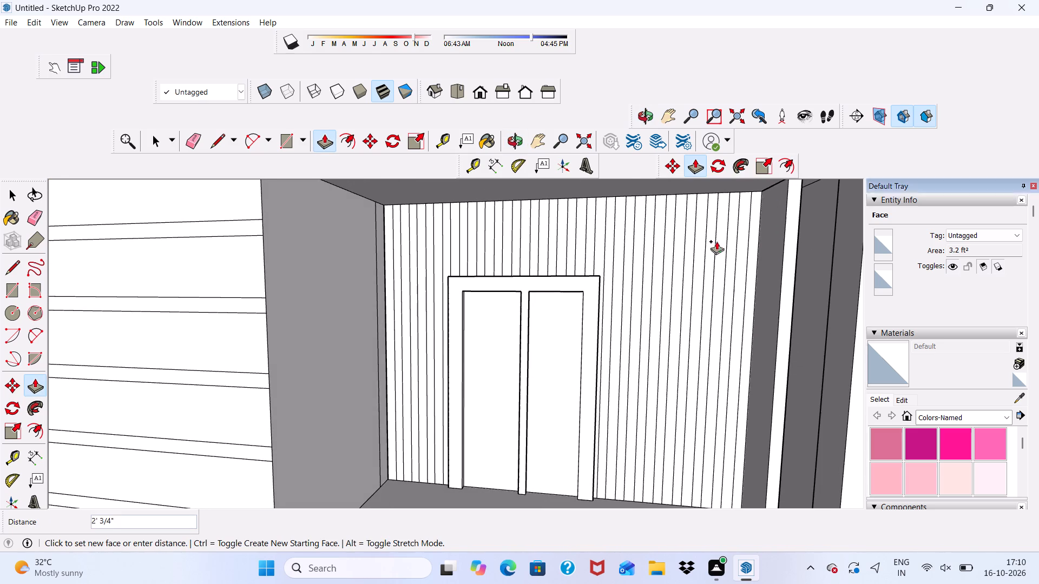
scroll(792, 232, up, 4)
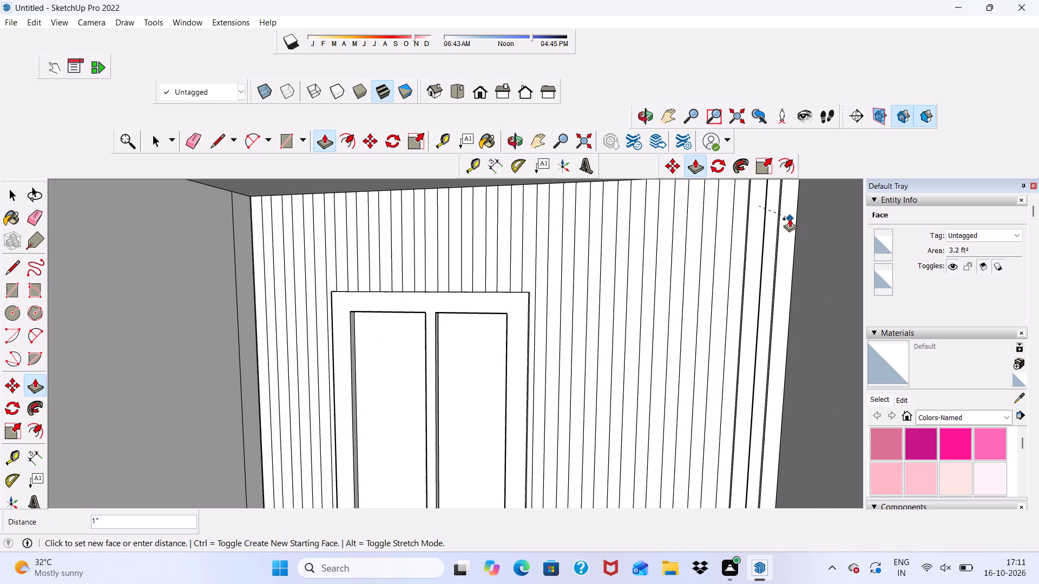
click(790, 218)
Pull the third alternate strip from the recessed wall's right side wall out 1", matching the face of the raised strips.
scroll(741, 218, up, 3)
click(713, 224)
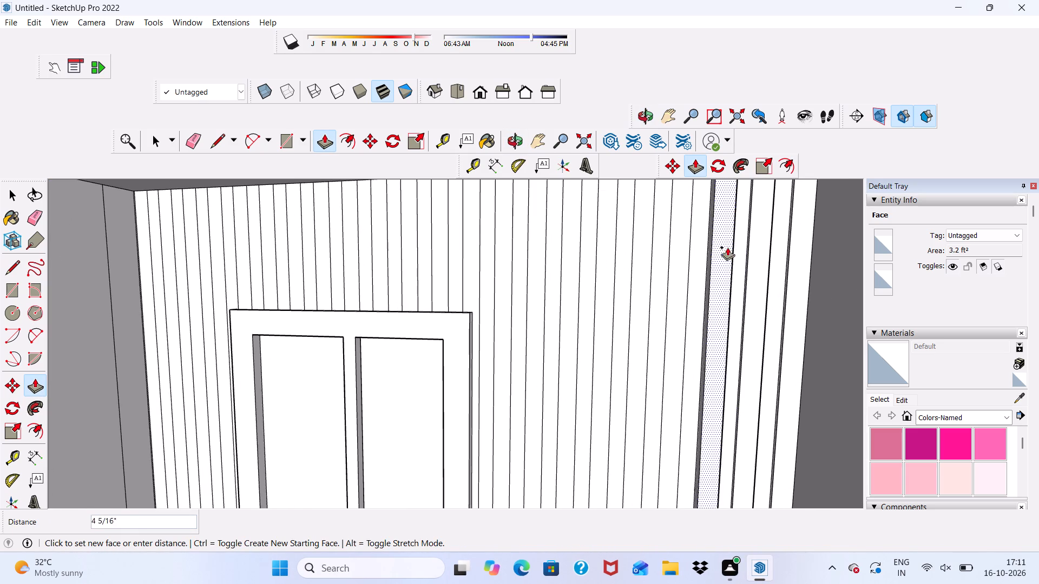
scroll(760, 248, down, 3)
middle_drag(740, 255, 693, 265)
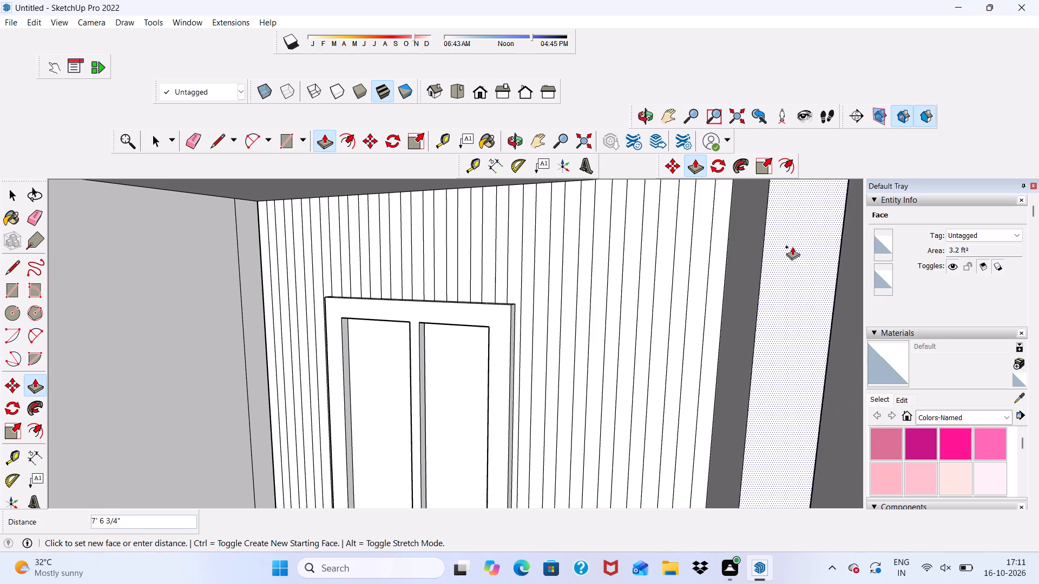
middle_drag(639, 263, 650, 311)
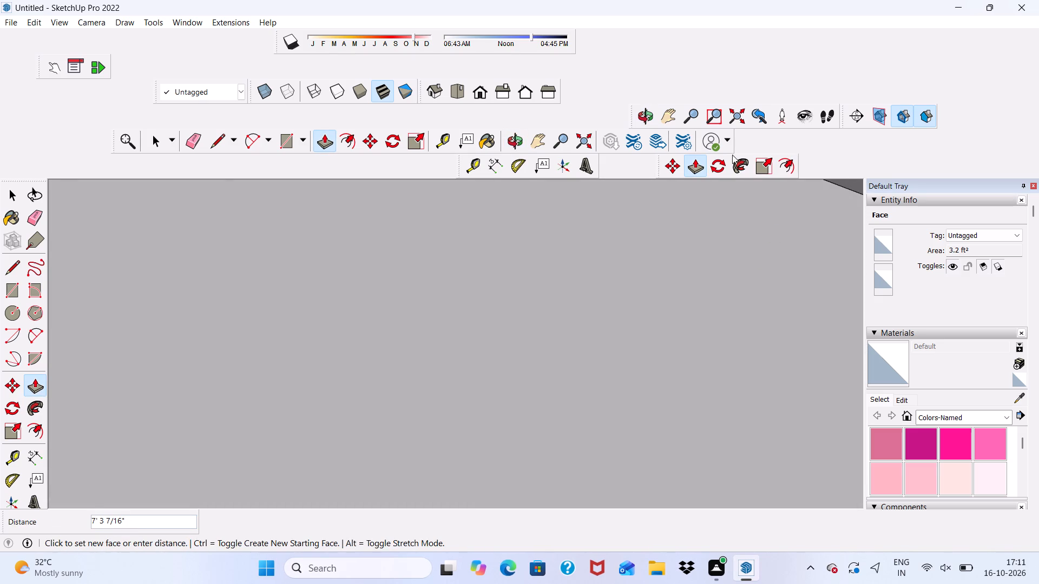
click(479, 92)
scroll(554, 207, down, 5)
scroll(561, 267, down, 4)
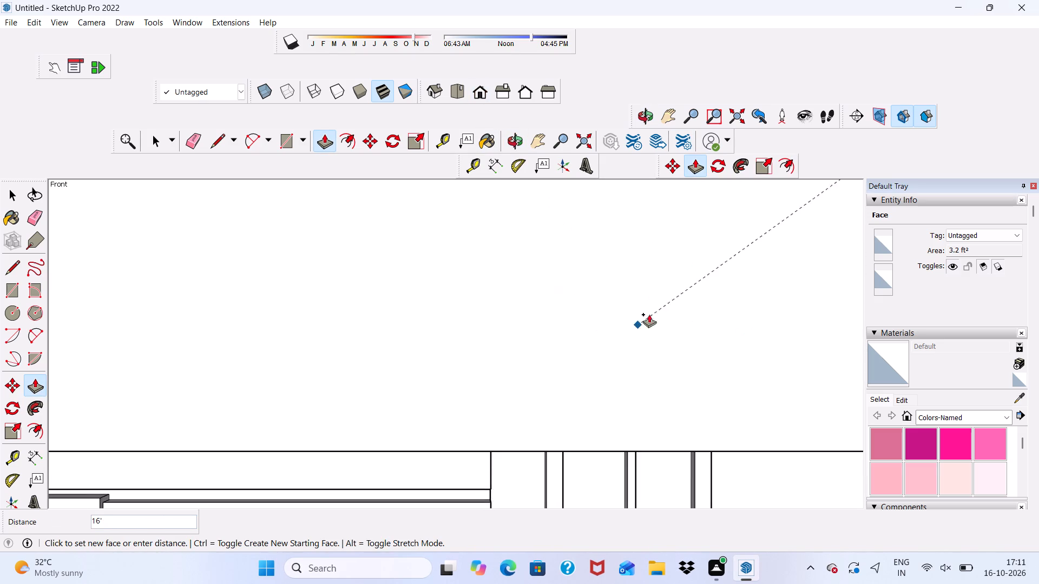
scroll(649, 314, down, 20)
scroll(649, 314, down, 9)
scroll(694, 237, up, 9)
scroll(727, 224, down, 1)
scroll(706, 253, up, 5)
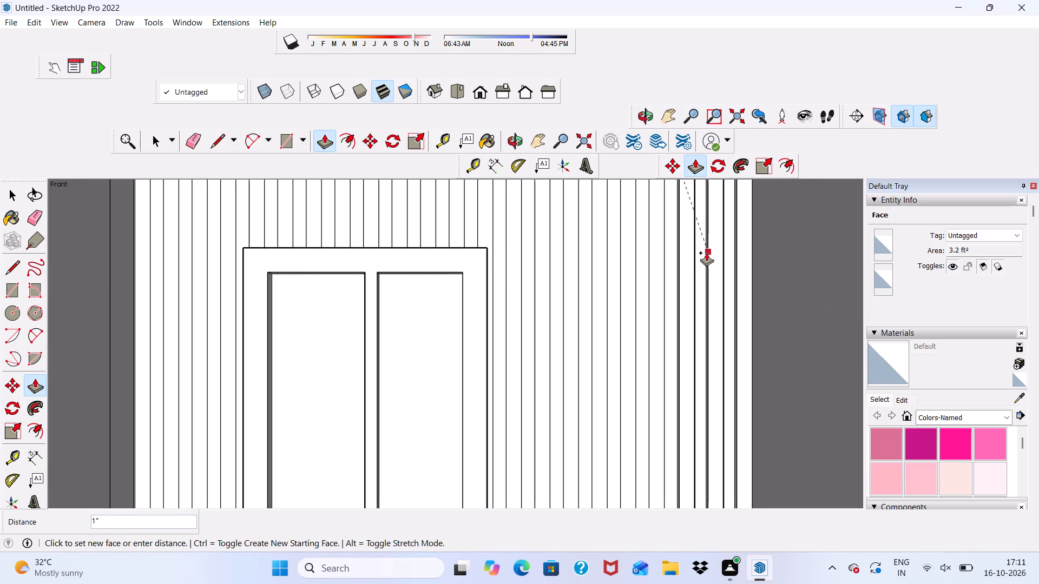
scroll(709, 261, up, 3)
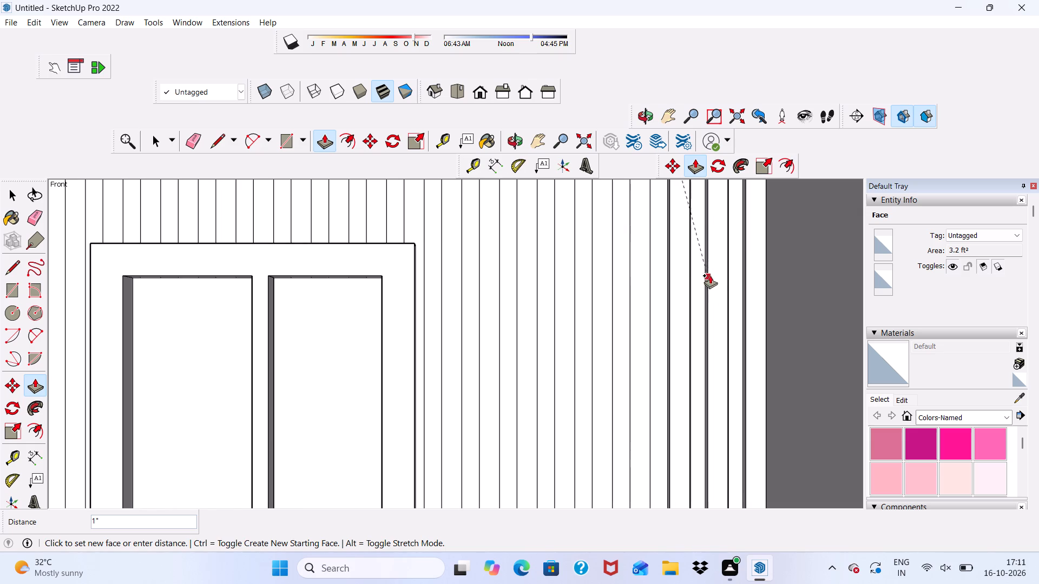
click(708, 270)
Pull the fourth alternate strip from the side wall out 1", level with the strips already raised.
click(642, 263)
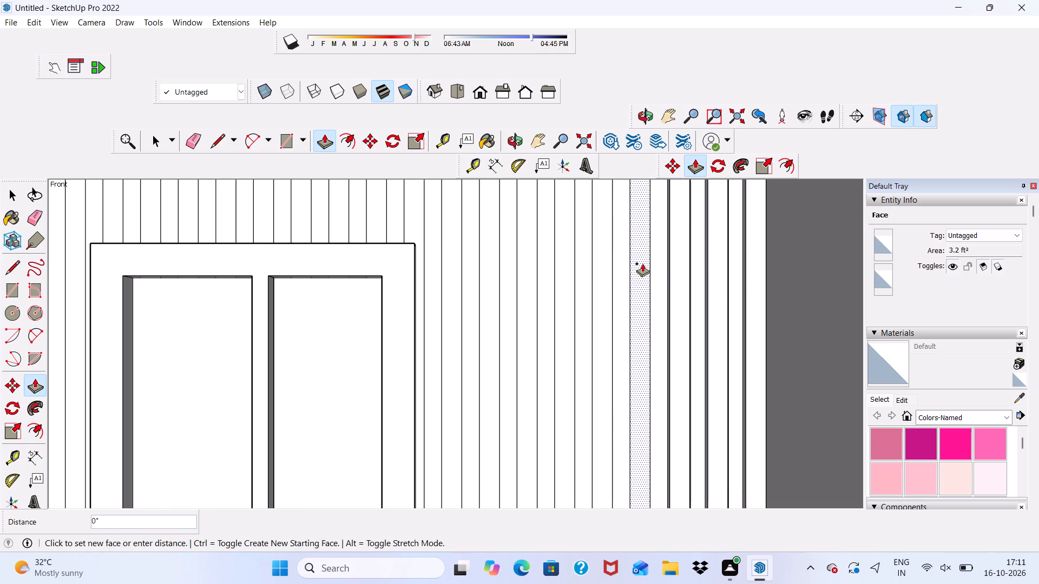
scroll(676, 301, down, 1)
middle_drag(660, 310, 609, 324)
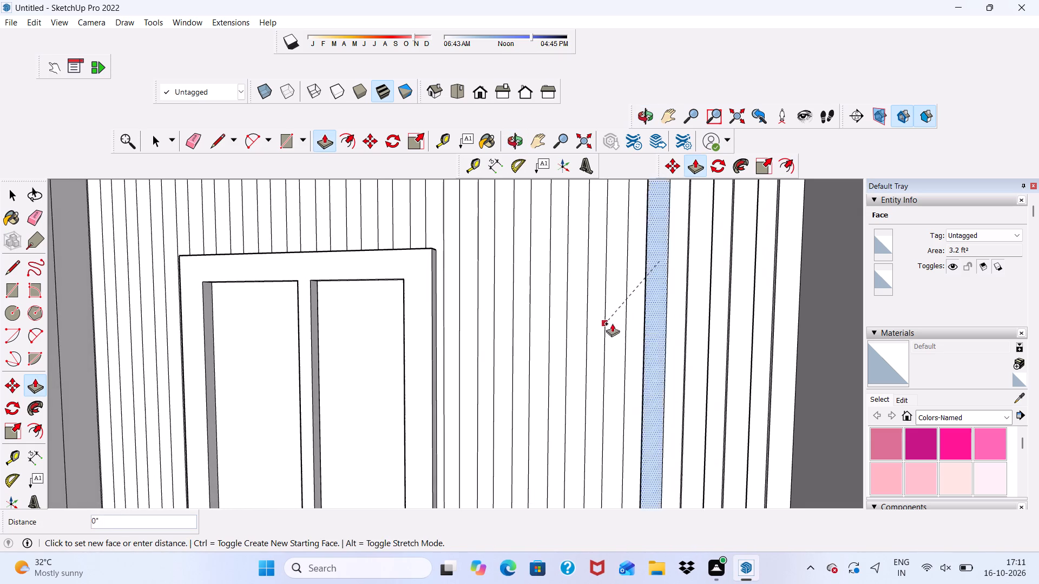
scroll(665, 321, down, 1)
middle_drag(659, 323, 578, 328)
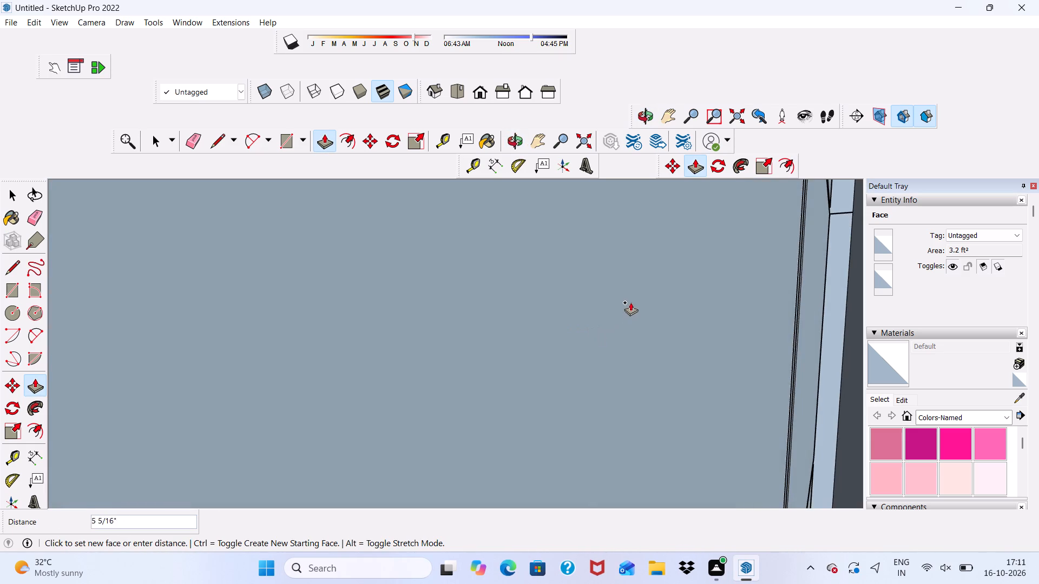
scroll(630, 302, down, 20)
scroll(630, 302, down, 17)
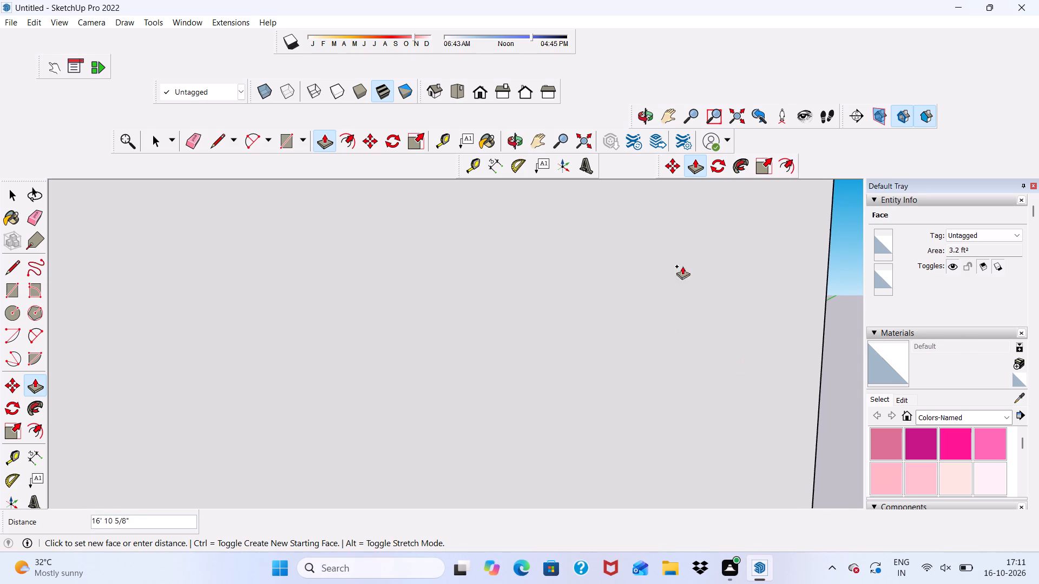
scroll(682, 266, down, 8)
click(483, 88)
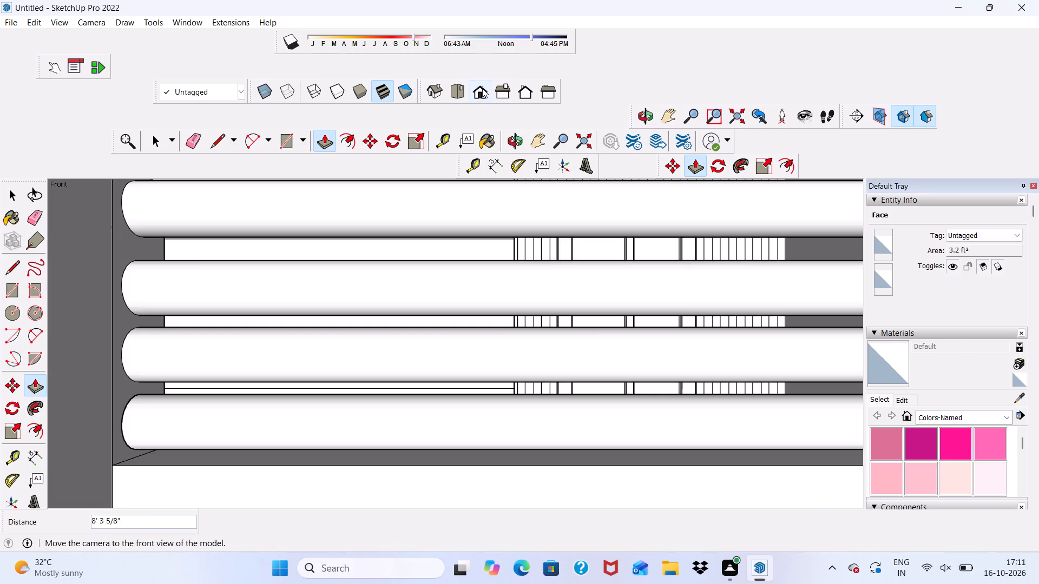
scroll(578, 324, down, 12)
scroll(719, 225, up, 5)
scroll(712, 221, down, 4)
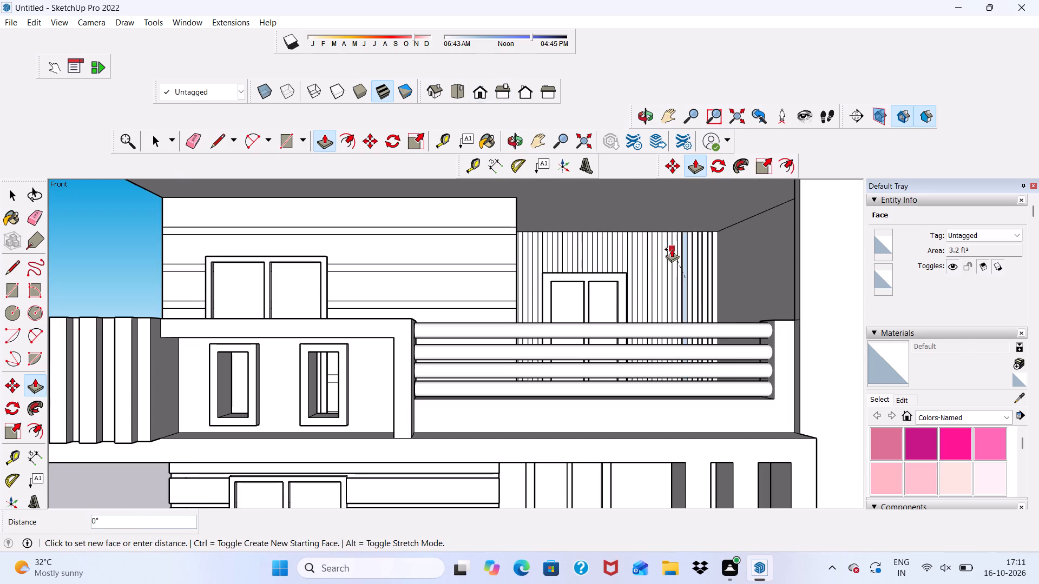
scroll(689, 270, up, 4)
scroll(721, 304, up, 1)
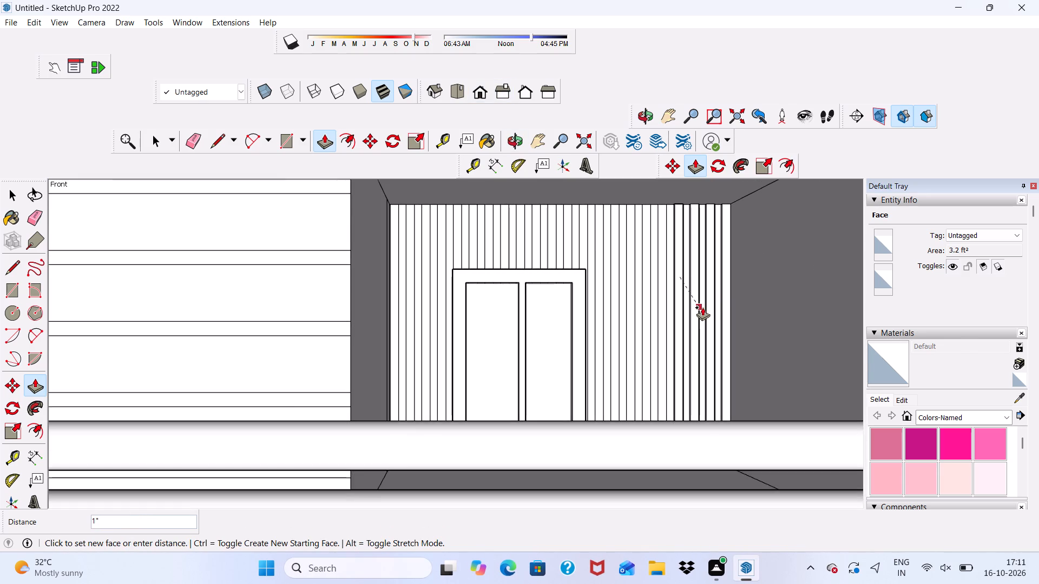
scroll(702, 307, up, 7)
scroll(698, 300, down, 3)
click(682, 316)
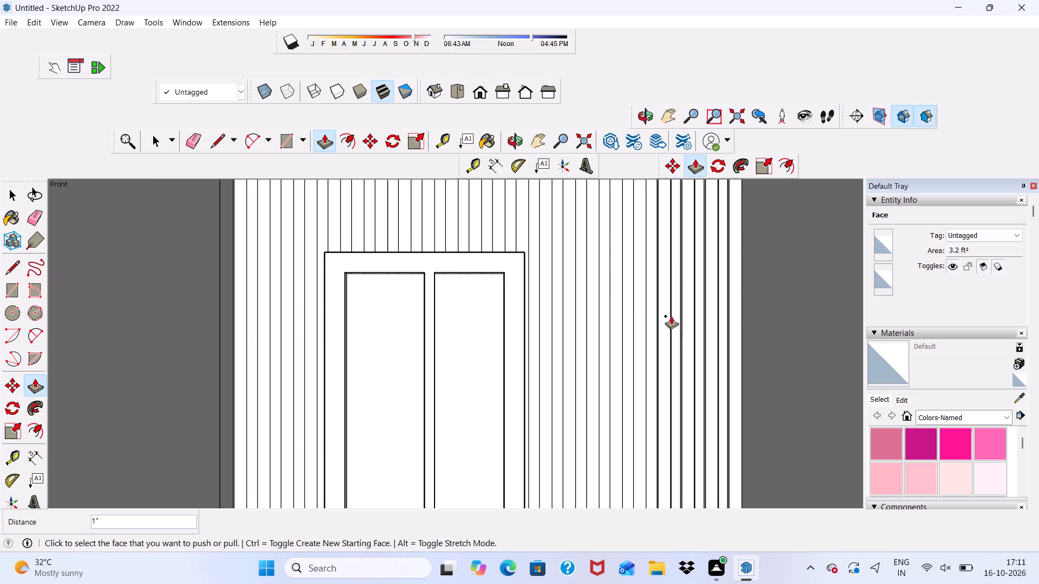
Continuing toward the double door, pull three more alternate strips out 1" each, matching the raised strips' face.
click(646, 313)
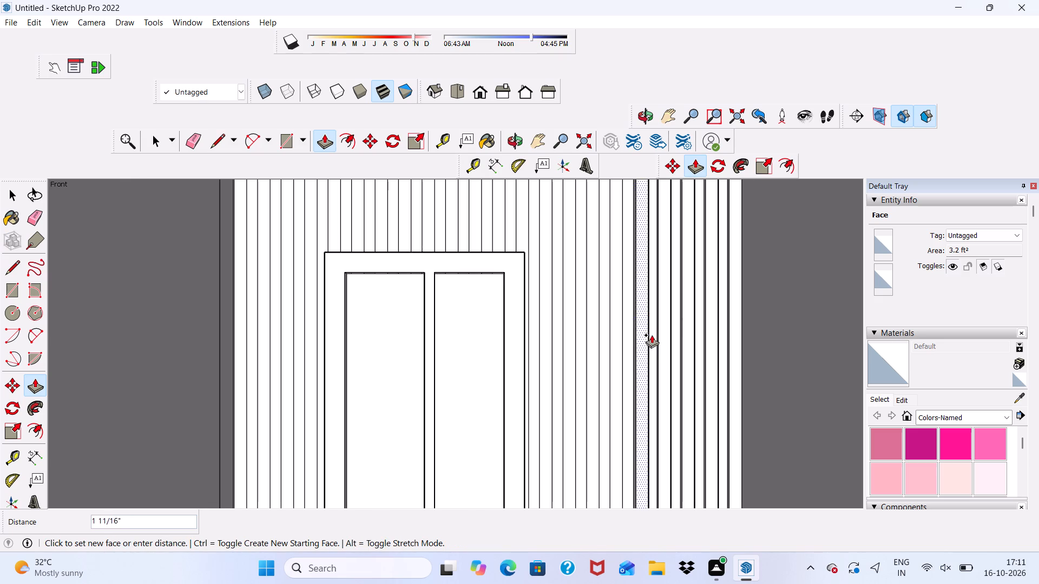
scroll(734, 269, up, 1)
middle_drag(677, 286, 597, 308)
click(705, 309)
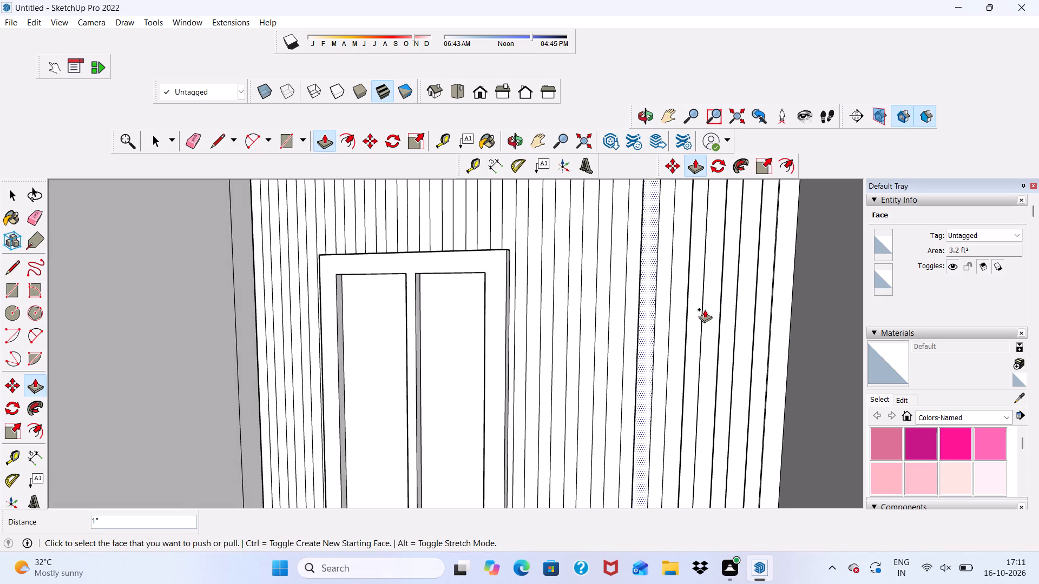
scroll(619, 306, up, 2)
click(619, 306)
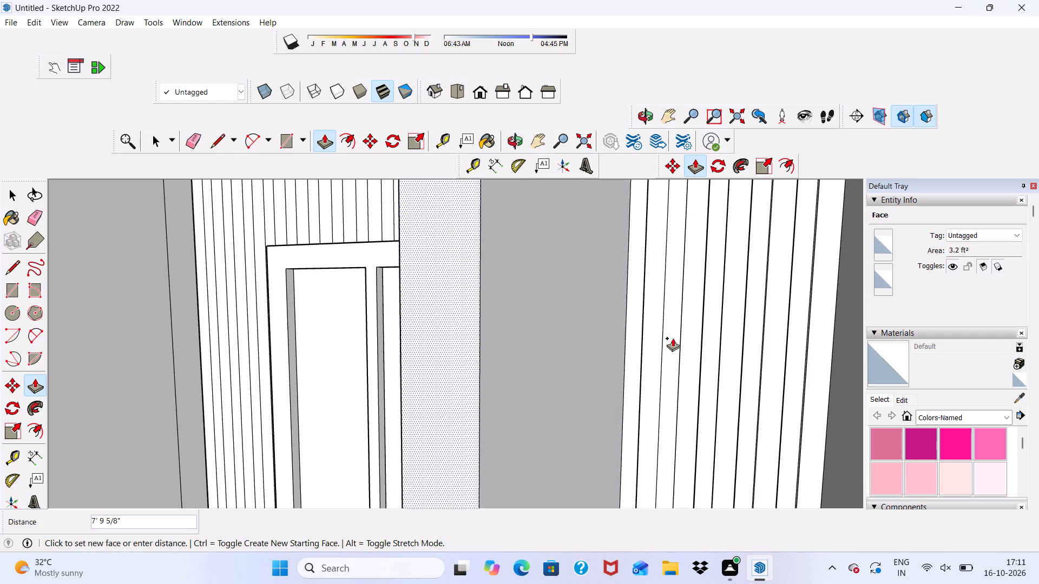
click(659, 329)
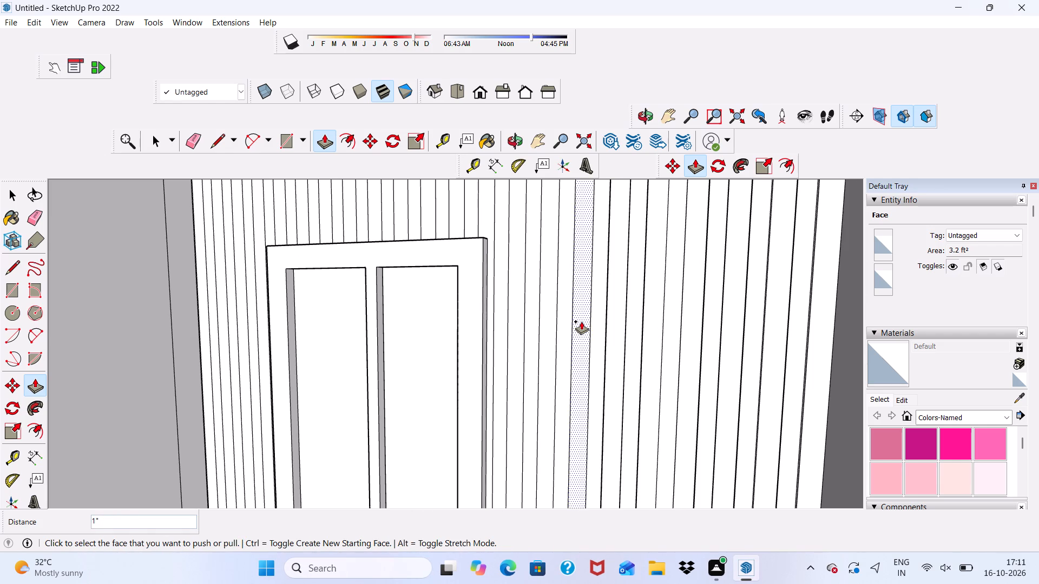
click(581, 321)
click(640, 350)
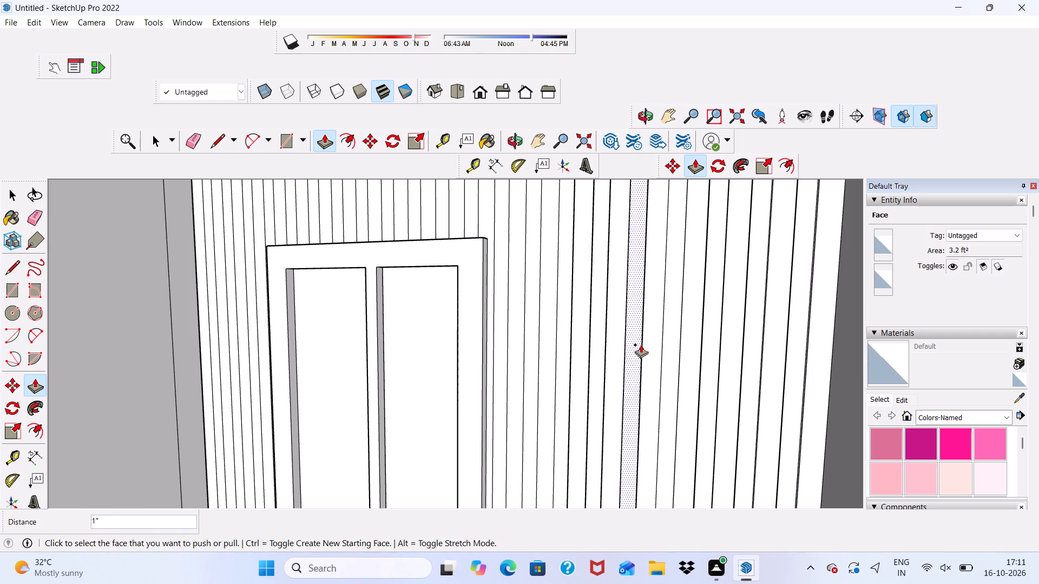
Pull the three remaining alternate strips up to the door frame's right edge out 1" each, level with the raised ones.
scroll(641, 344, down, 1)
middle_drag(641, 344, 537, 383)
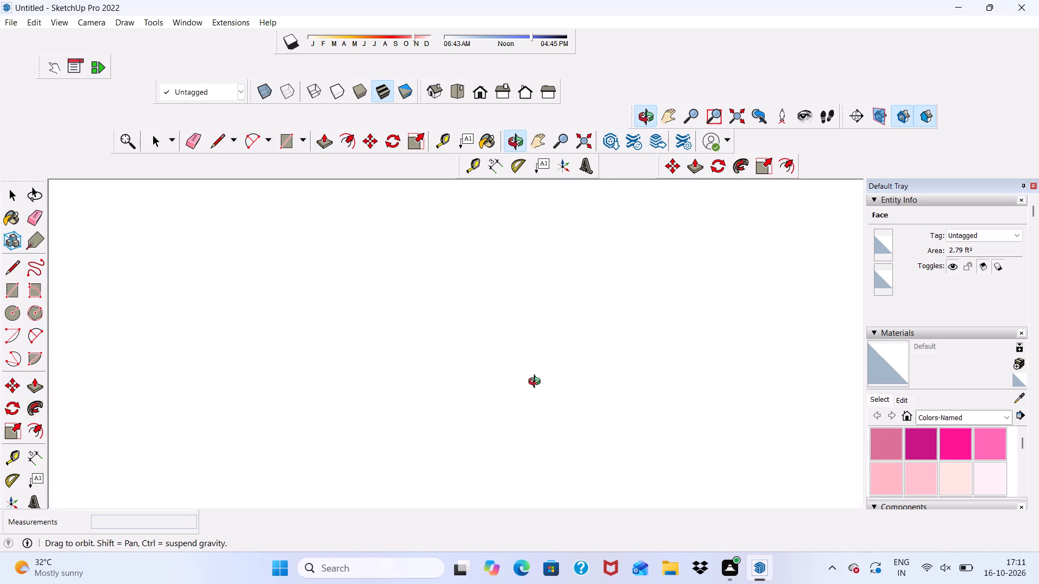
middle_drag(537, 383, 705, 317)
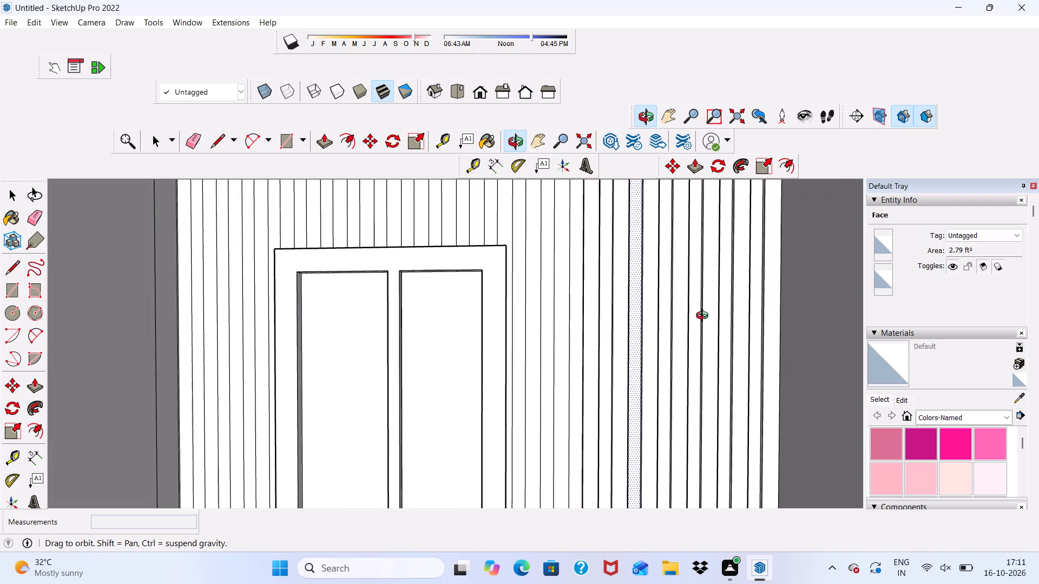
middle_drag(705, 317, 654, 355)
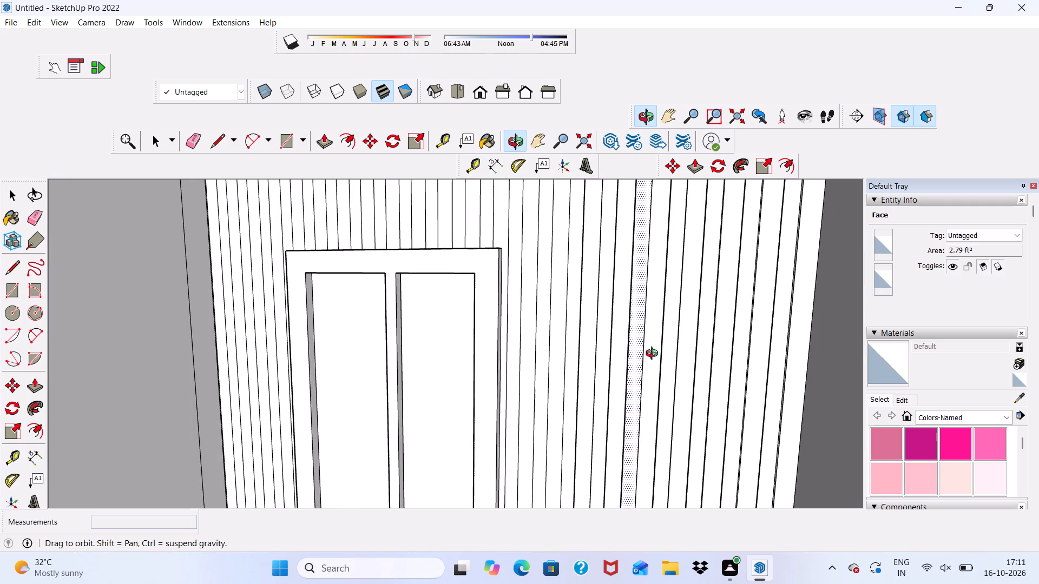
middle_drag(654, 355, 626, 342)
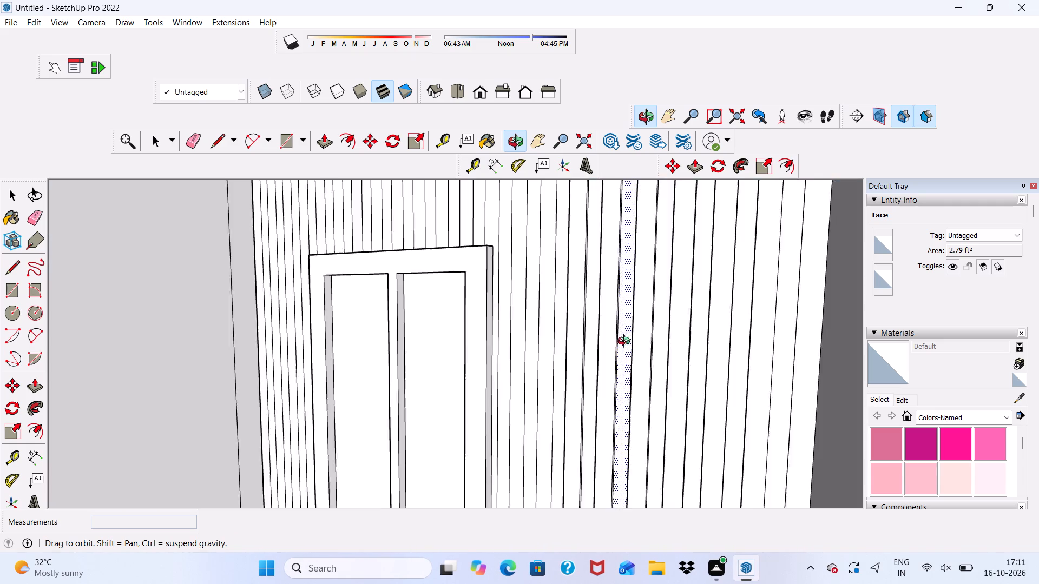
middle_drag(626, 342, 665, 342)
scroll(610, 281, up, 14)
middle_drag(601, 271, 569, 288)
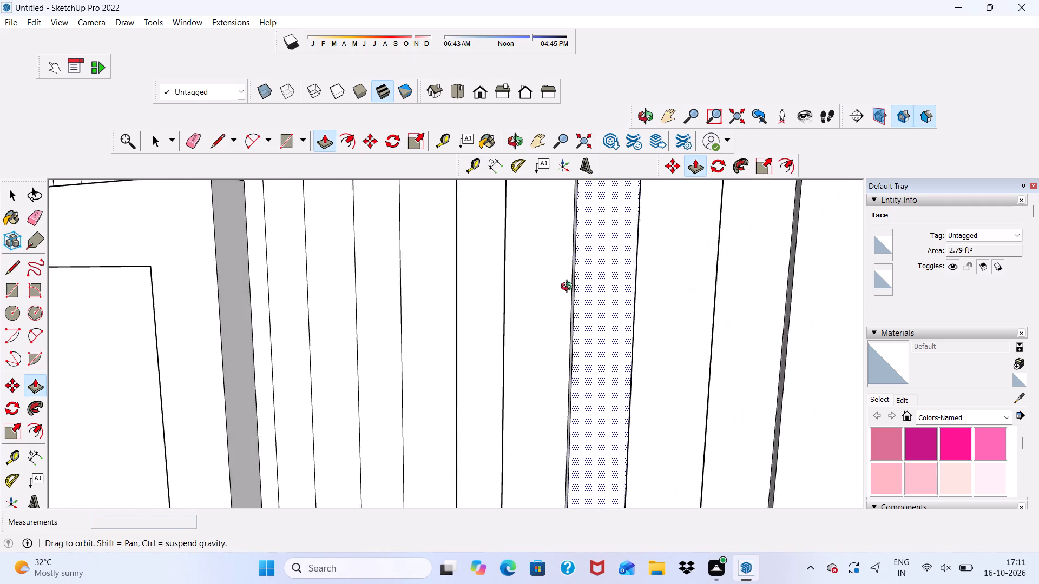
middle_drag(569, 288, 575, 304)
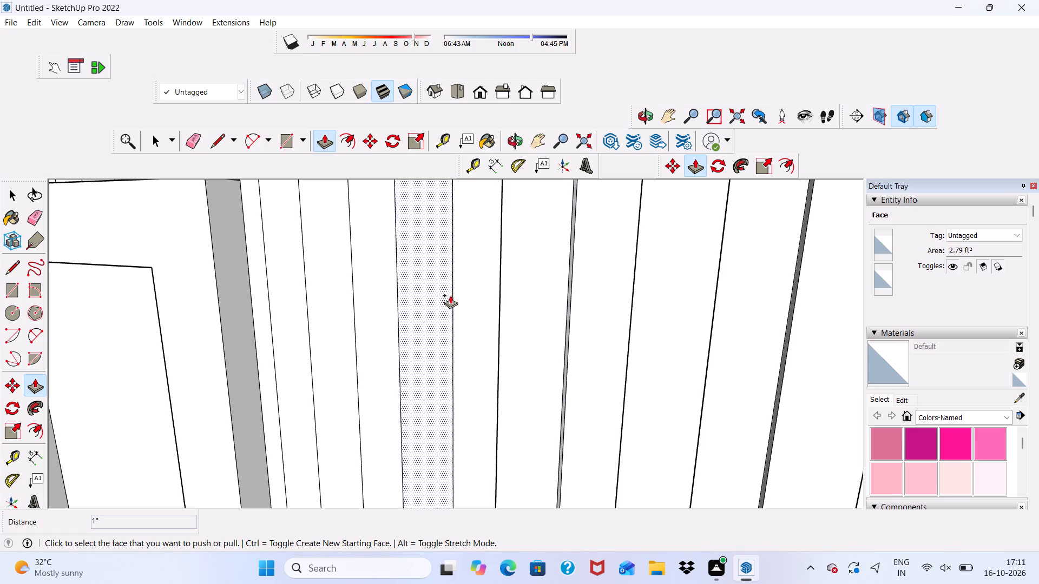
click(447, 295)
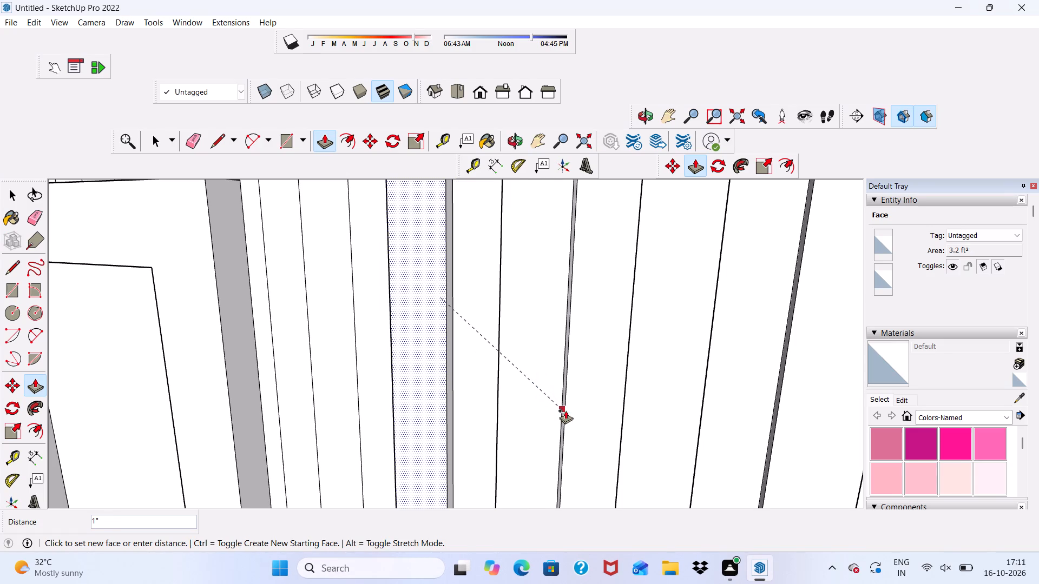
click(565, 410)
click(336, 313)
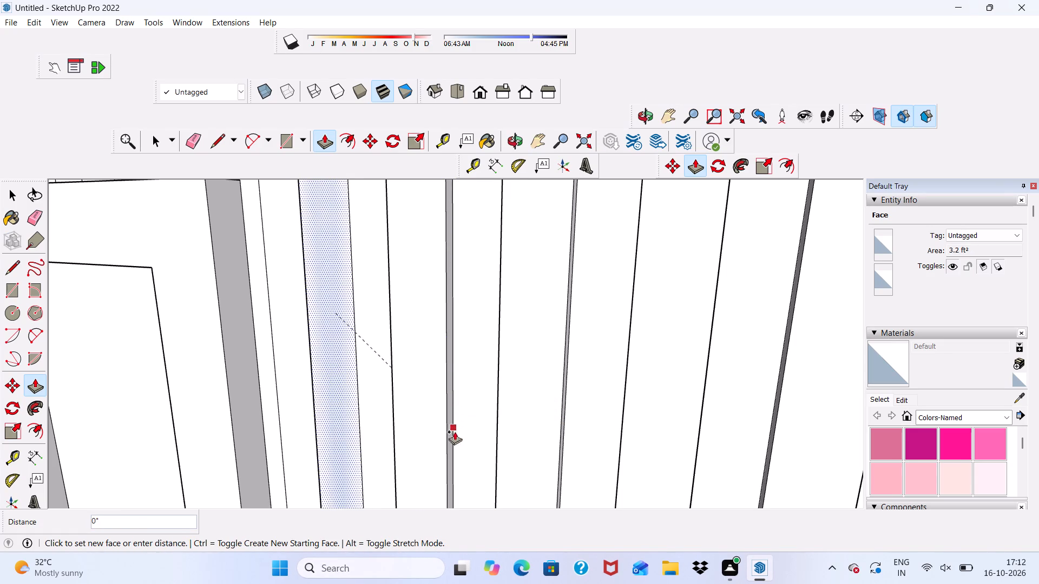
click(443, 438)
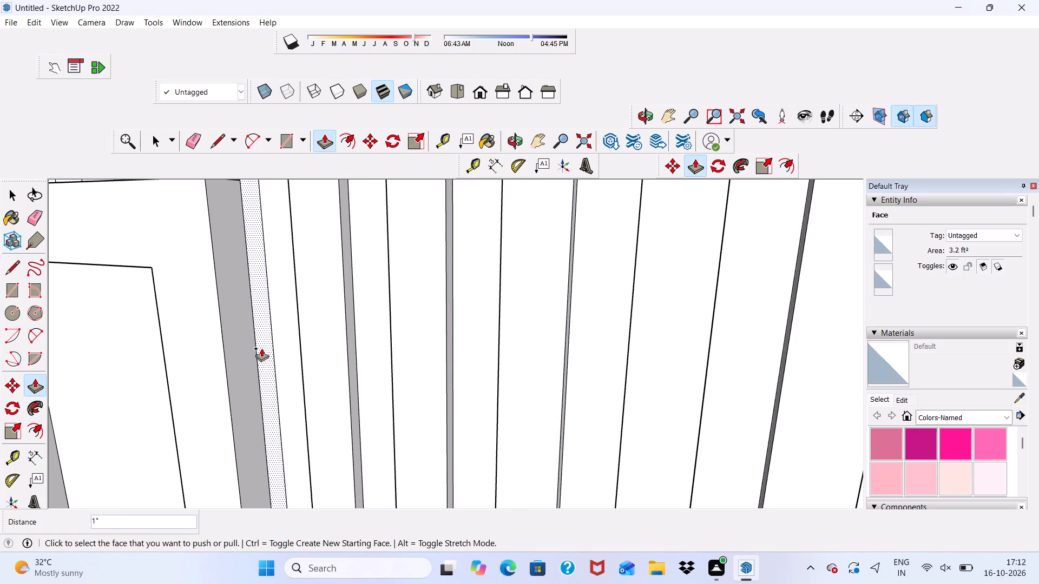
click(261, 348)
click(348, 437)
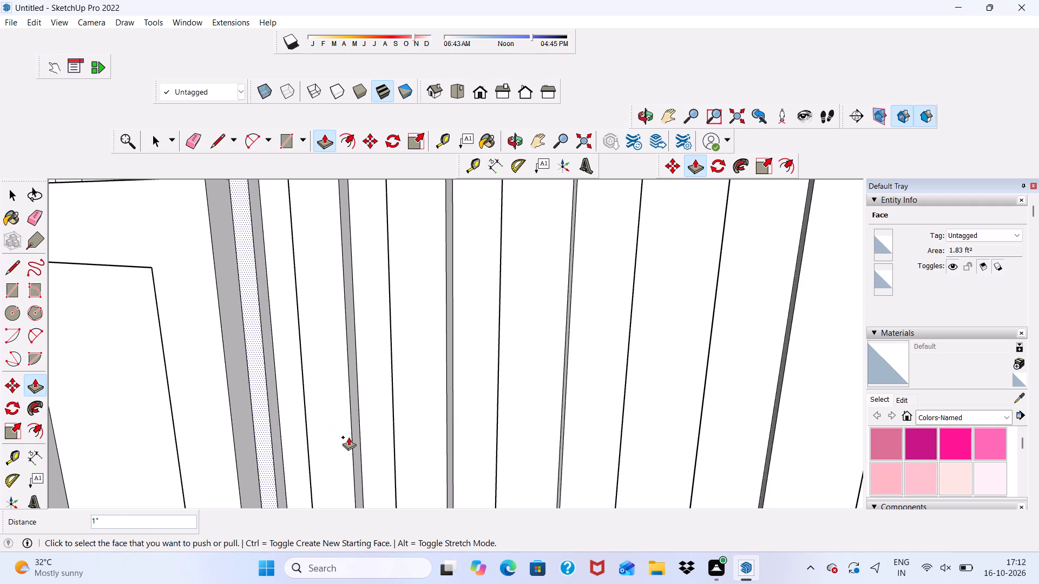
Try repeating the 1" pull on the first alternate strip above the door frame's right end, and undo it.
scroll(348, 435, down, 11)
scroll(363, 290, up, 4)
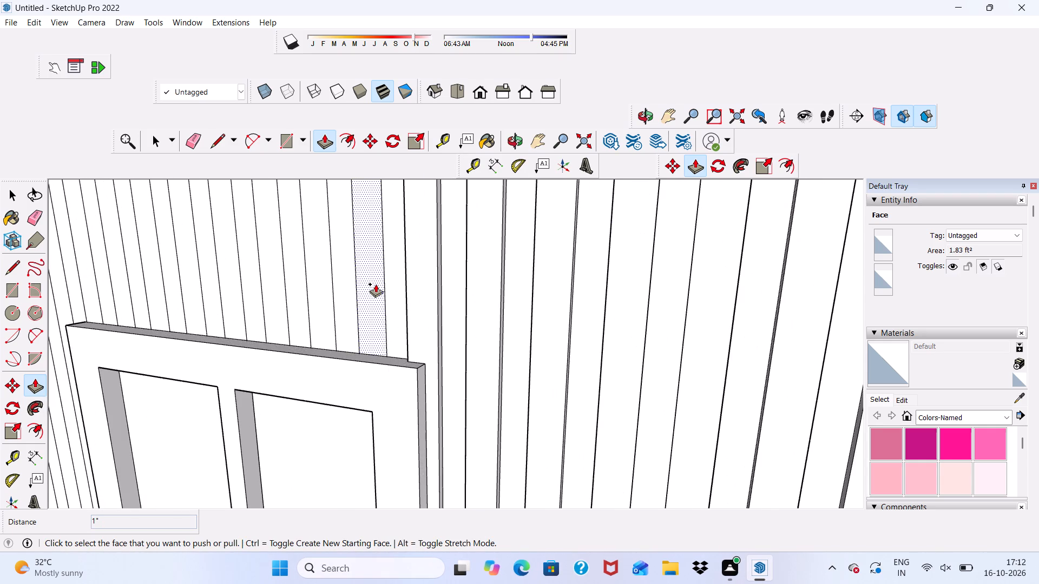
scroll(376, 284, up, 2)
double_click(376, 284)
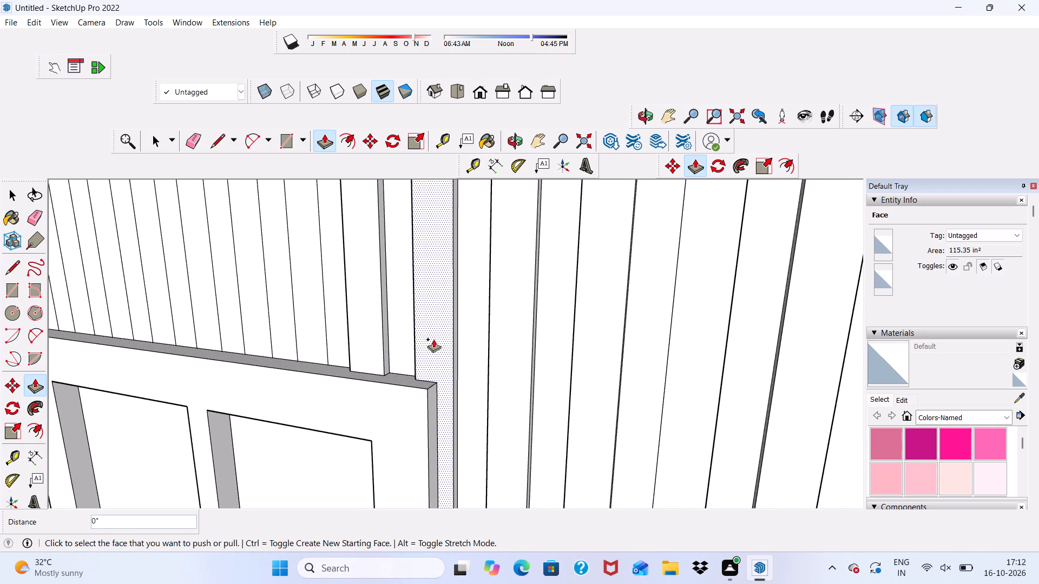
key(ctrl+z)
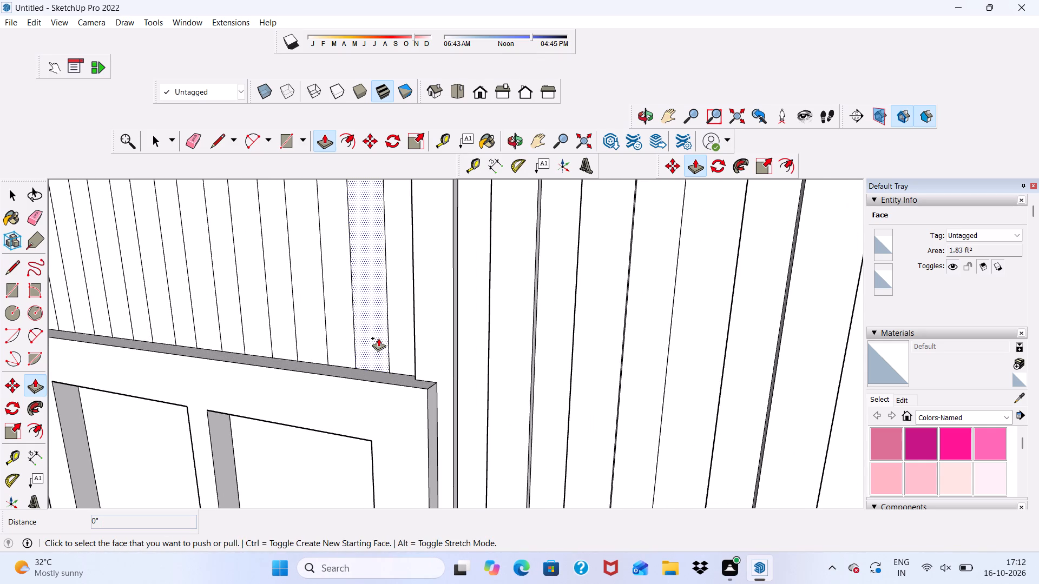
Pull the first three alternate strips above the door frame, starting from its right end, out 1" each to match the raised strips.
click(378, 338)
click(453, 366)
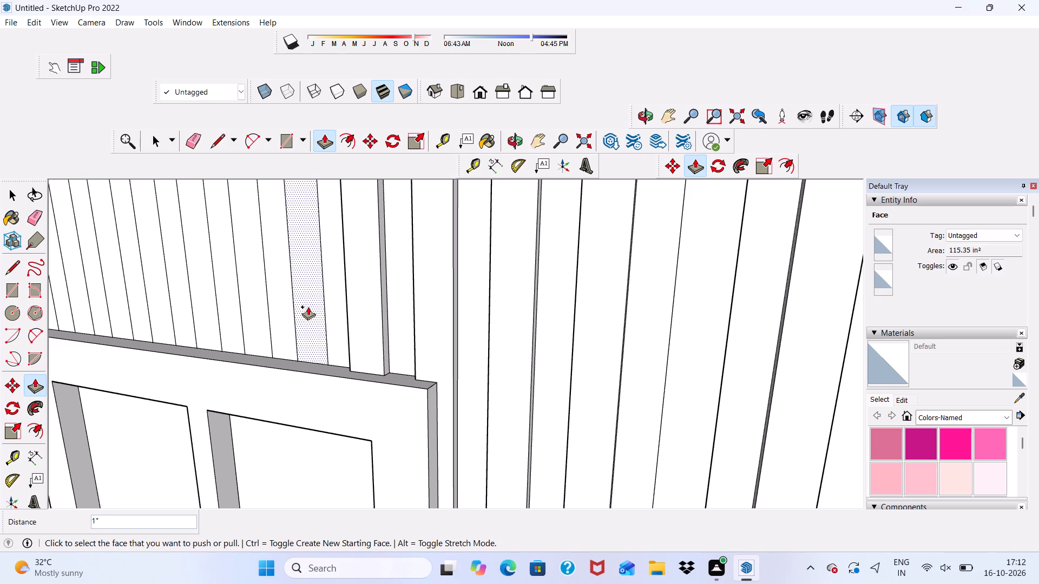
click(312, 307)
click(385, 364)
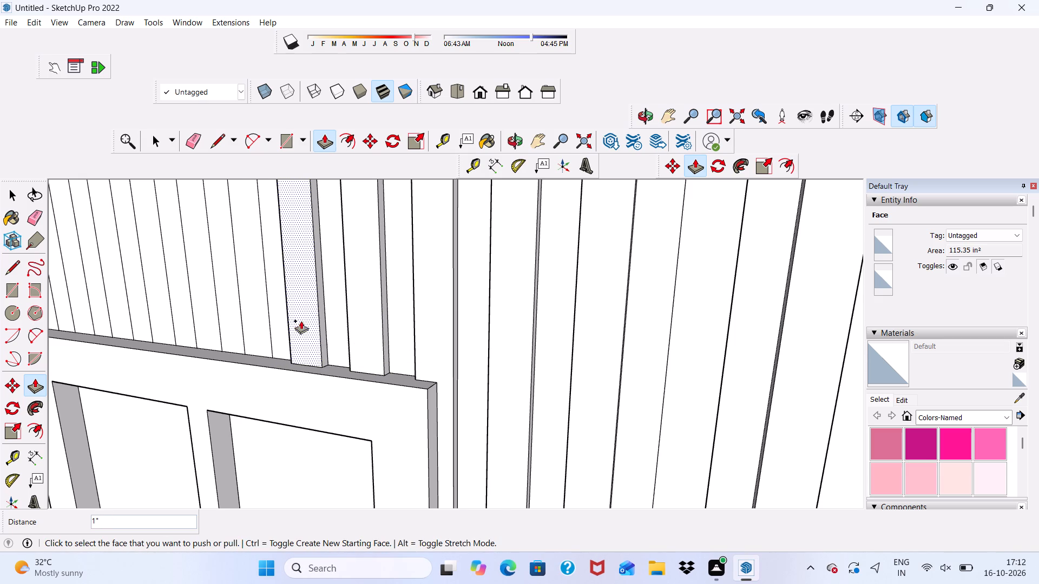
click(266, 304)
click(320, 350)
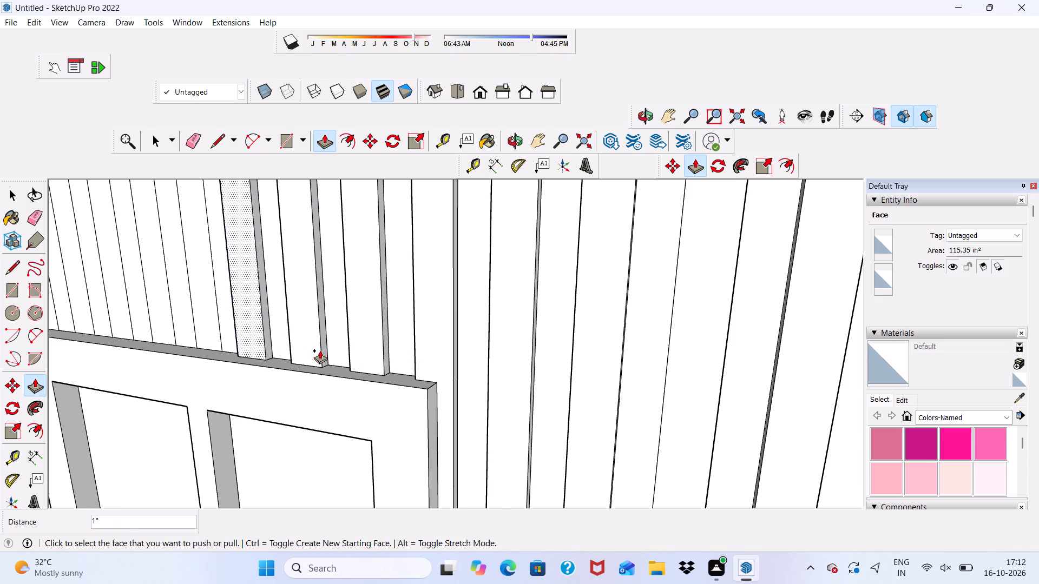
Pull the next two alternate strips above the door frame, continuing toward its left end, out 1" each to match the raised strips.
click(213, 314)
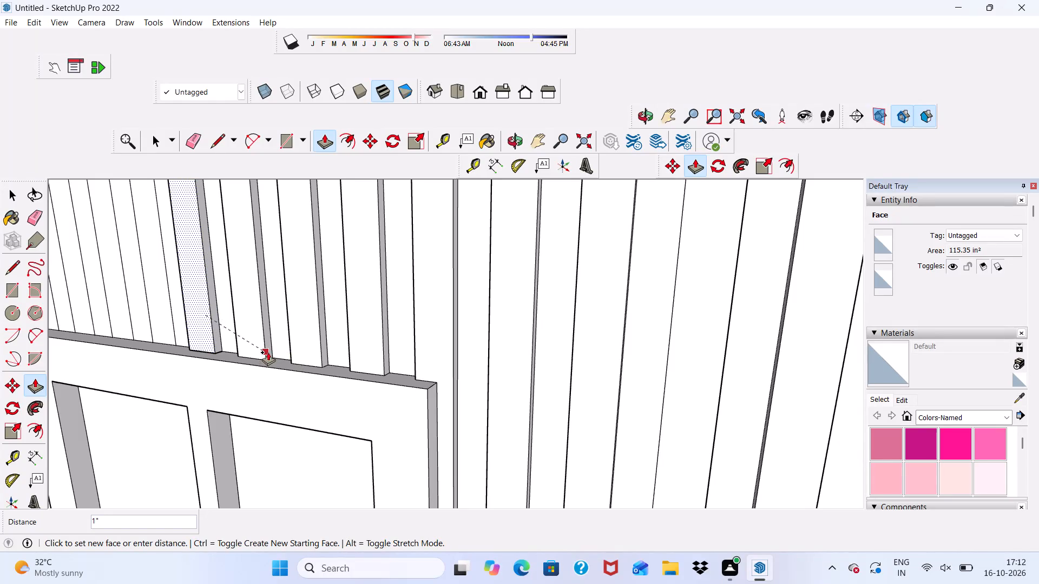
click(268, 348)
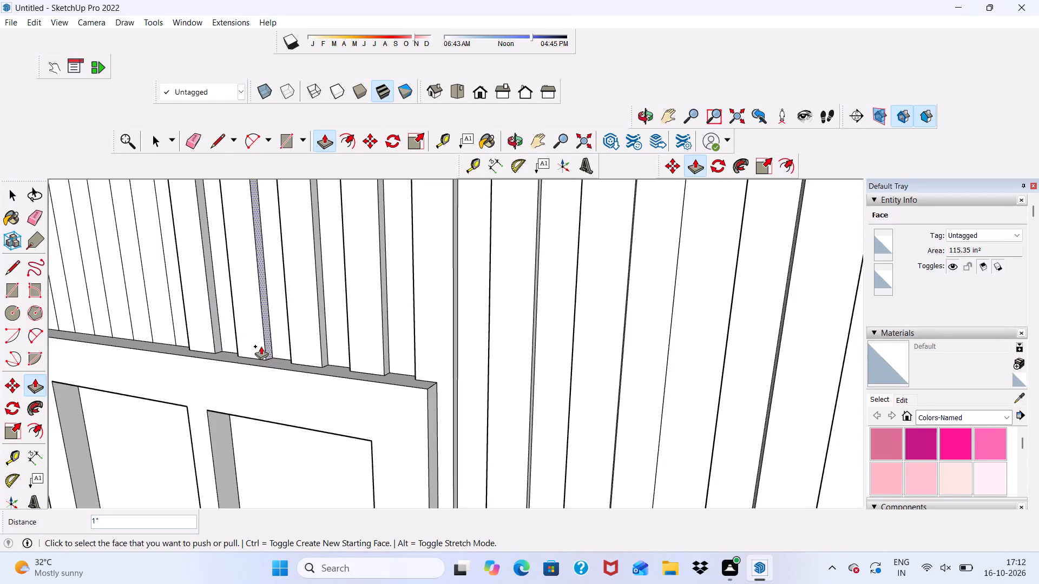
click(153, 304)
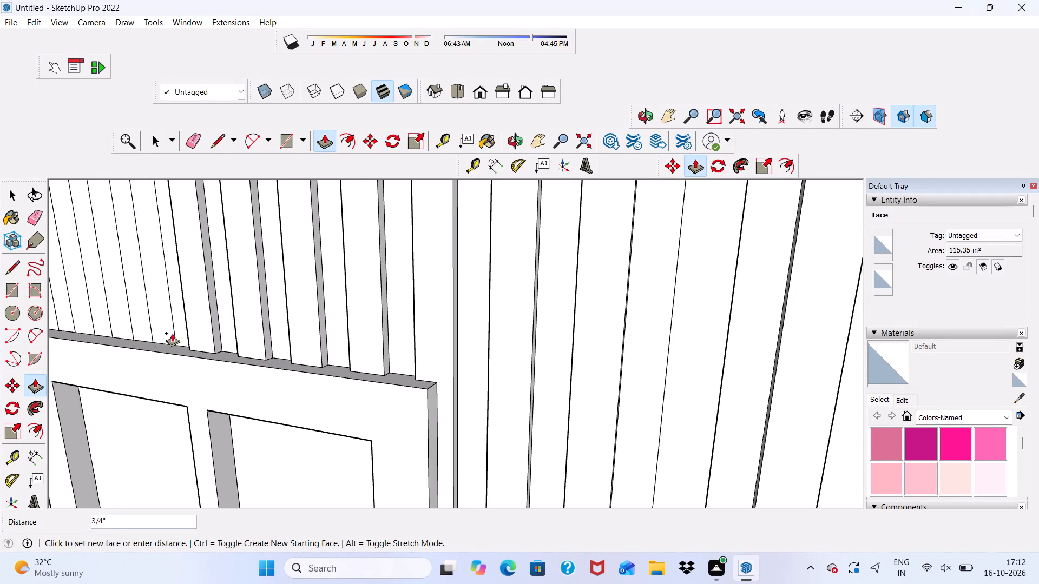
click(218, 341)
Pull one more alternate strip above the door frame, beside the last raised one, out 1" to match the neighbouring raised face.
scroll(215, 339, down, 6)
scroll(303, 380, up, 1)
scroll(117, 256, down, 3)
scroll(164, 234, up, 2)
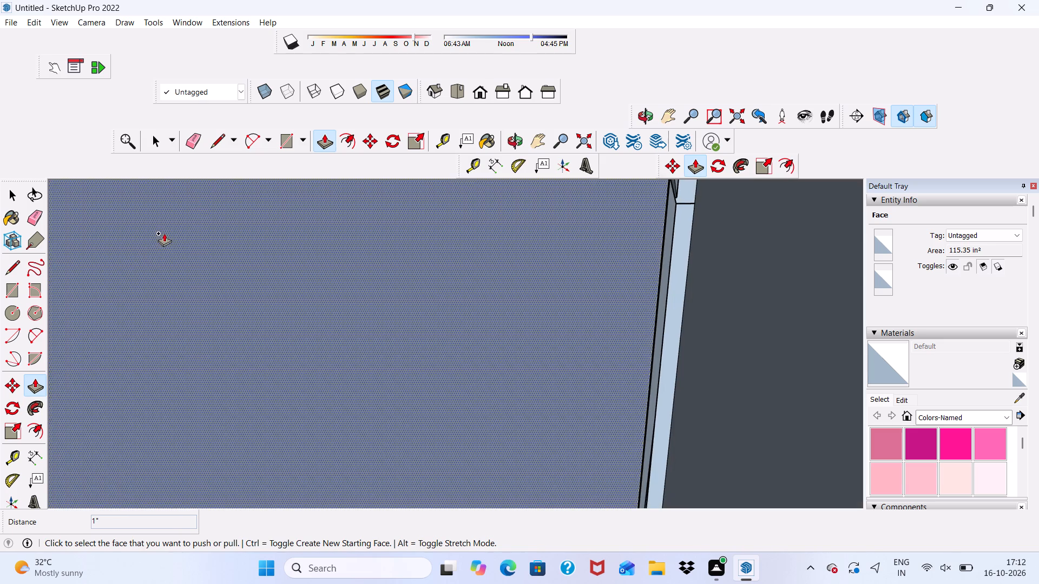
click(476, 94)
scroll(507, 184, down, 5)
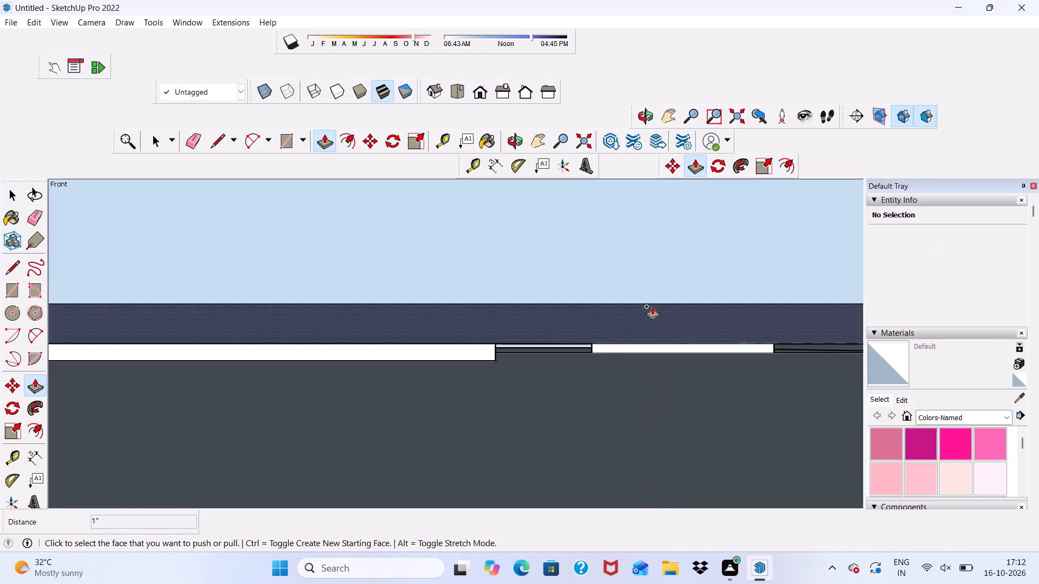
scroll(652, 306, down, 20)
scroll(652, 306, down, 15)
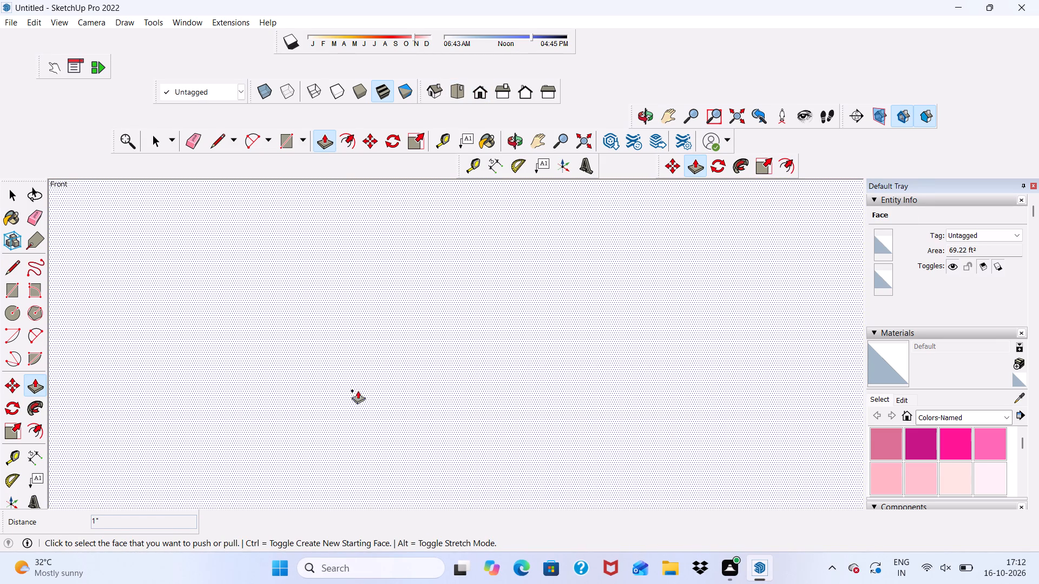
scroll(358, 390, down, 1)
scroll(590, 328, up, 1)
scroll(586, 289, down, 6)
scroll(664, 184, down, 5)
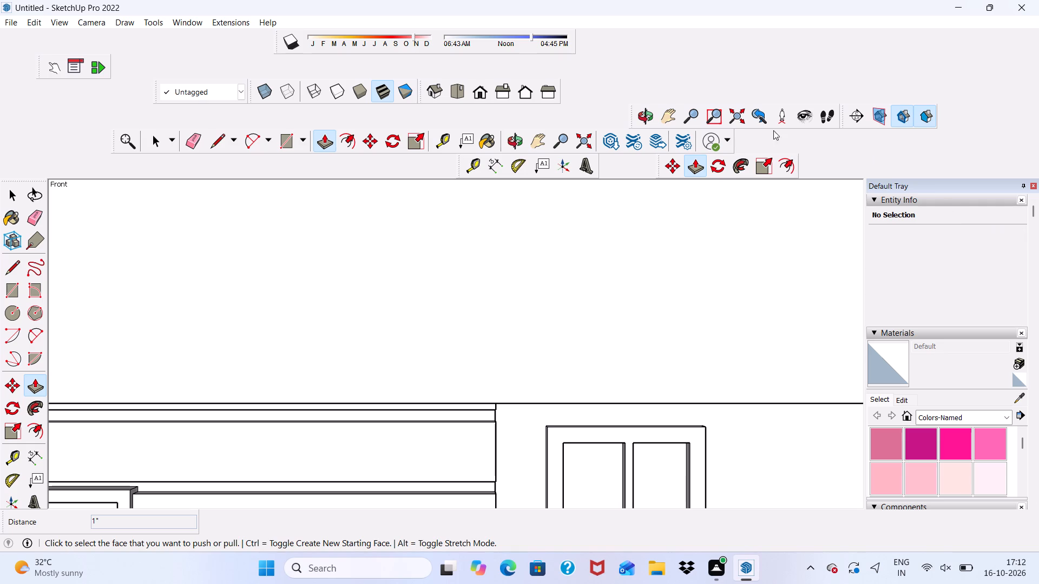
scroll(539, 481, down, 20)
scroll(539, 481, down, 1)
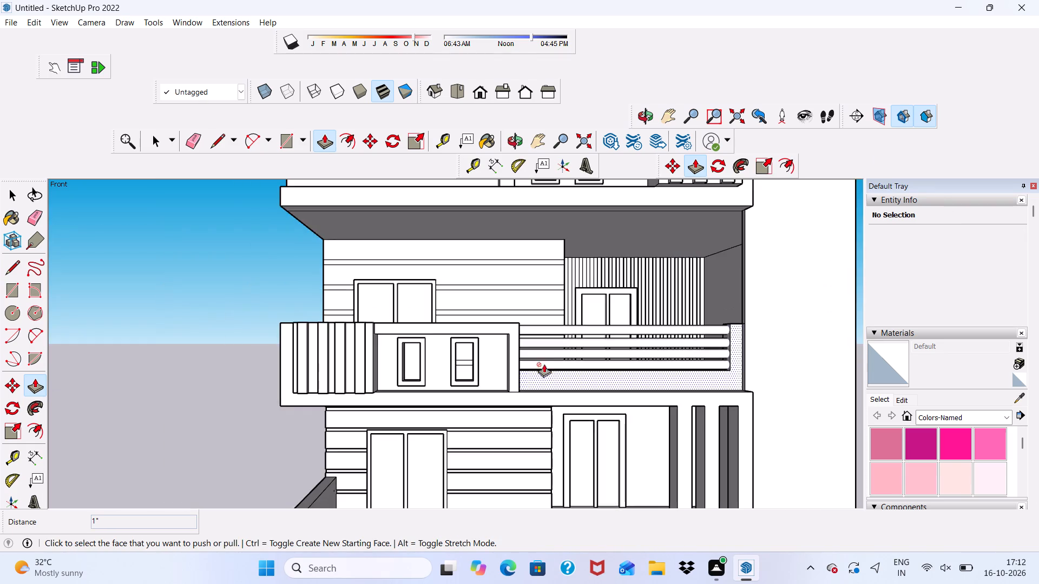
scroll(596, 283, down, 1)
scroll(687, 266, up, 13)
scroll(558, 245, up, 4)
scroll(519, 267, down, 2)
middle_drag(504, 297, 399, 372)
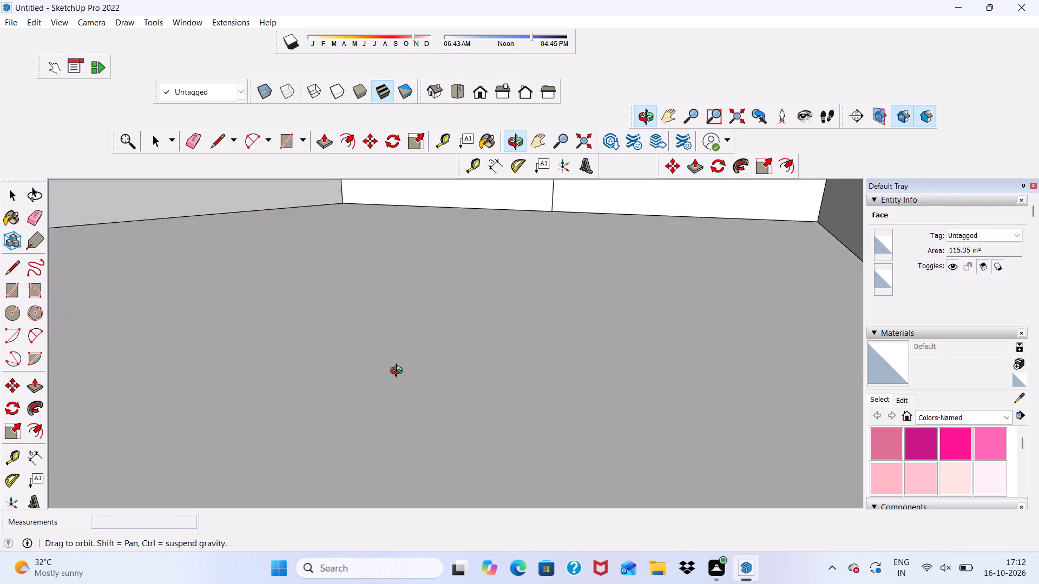
middle_drag(399, 372, 461, 287)
scroll(461, 287, up, 9)
middle_drag(491, 283, 409, 311)
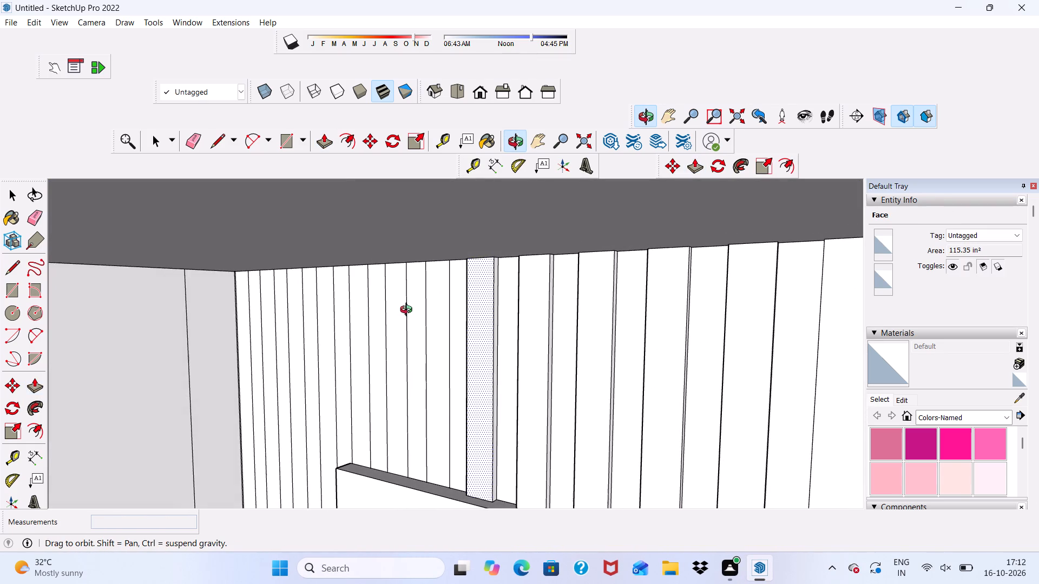
middle_drag(409, 311, 415, 315)
scroll(449, 298, up, 5)
click(430, 297)
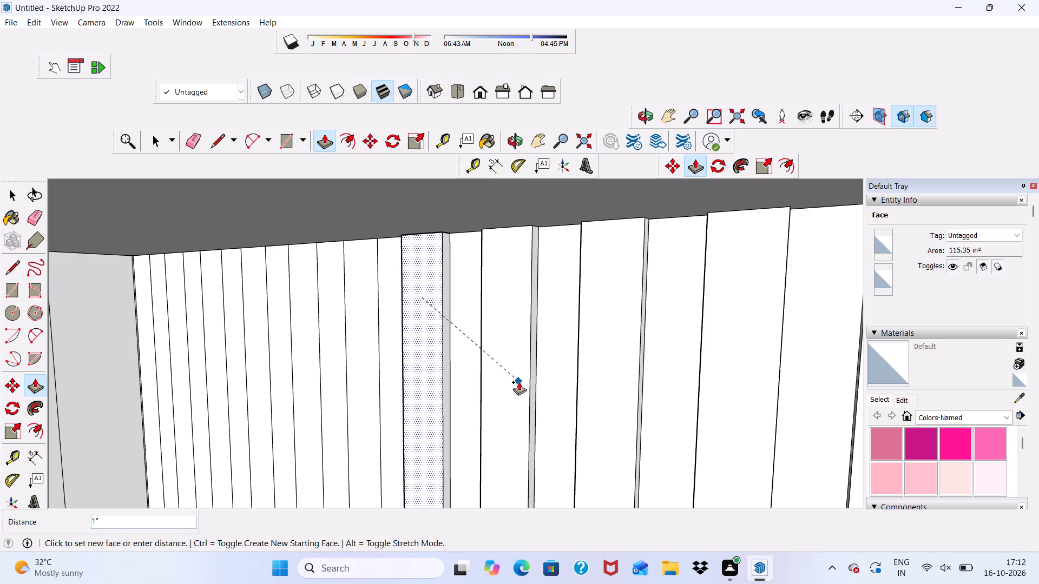
click(532, 390)
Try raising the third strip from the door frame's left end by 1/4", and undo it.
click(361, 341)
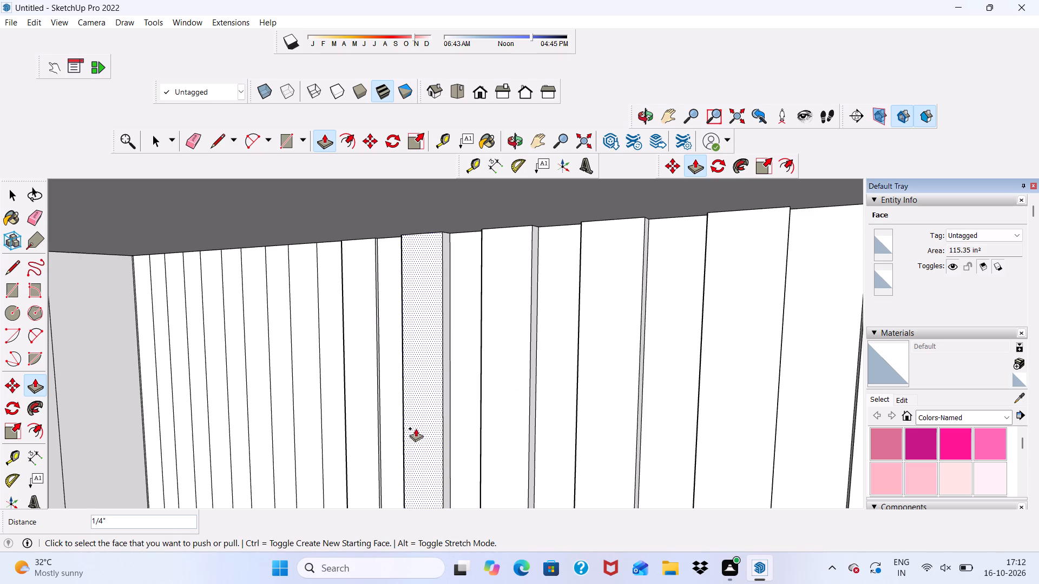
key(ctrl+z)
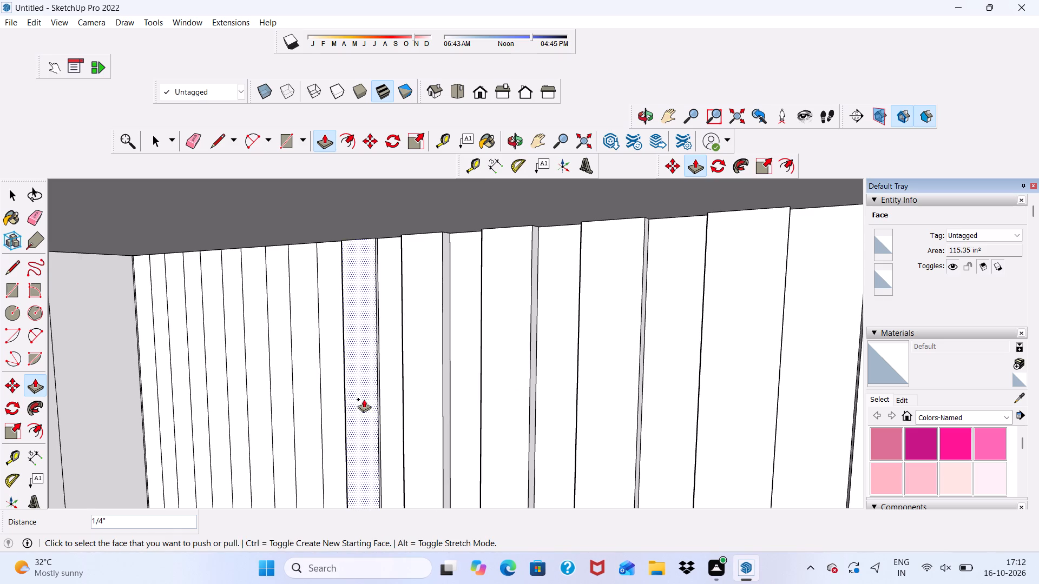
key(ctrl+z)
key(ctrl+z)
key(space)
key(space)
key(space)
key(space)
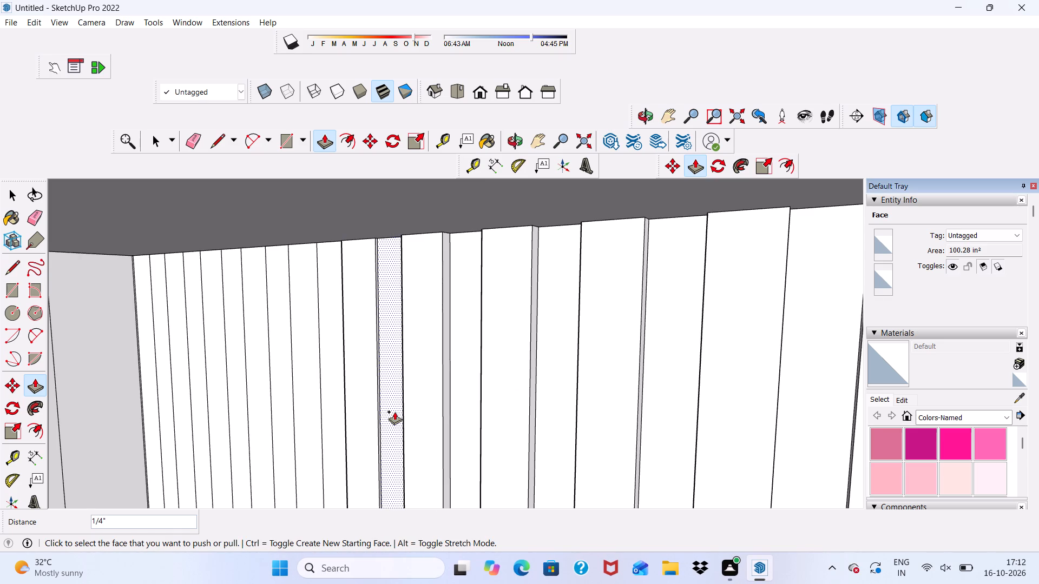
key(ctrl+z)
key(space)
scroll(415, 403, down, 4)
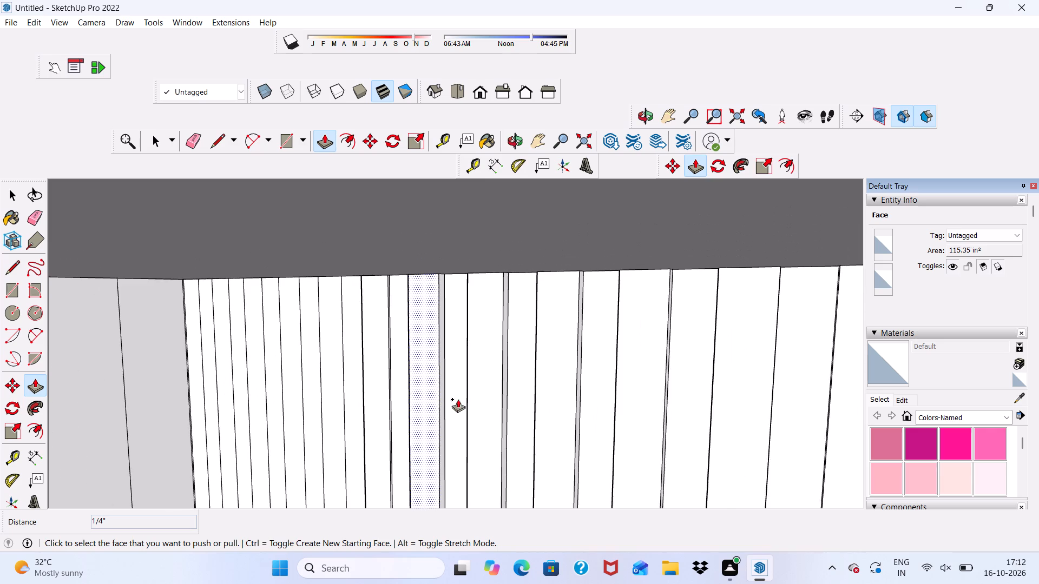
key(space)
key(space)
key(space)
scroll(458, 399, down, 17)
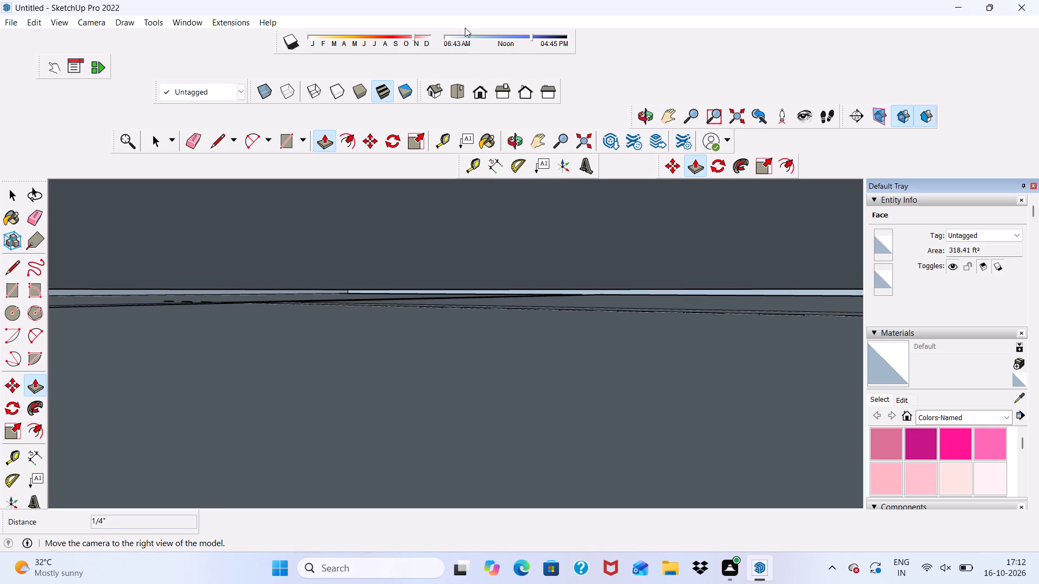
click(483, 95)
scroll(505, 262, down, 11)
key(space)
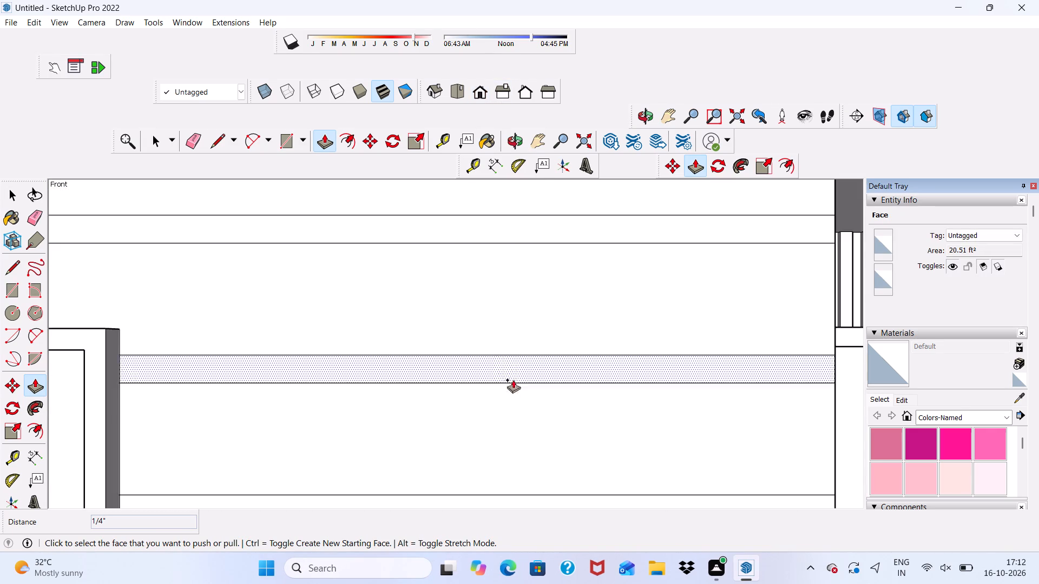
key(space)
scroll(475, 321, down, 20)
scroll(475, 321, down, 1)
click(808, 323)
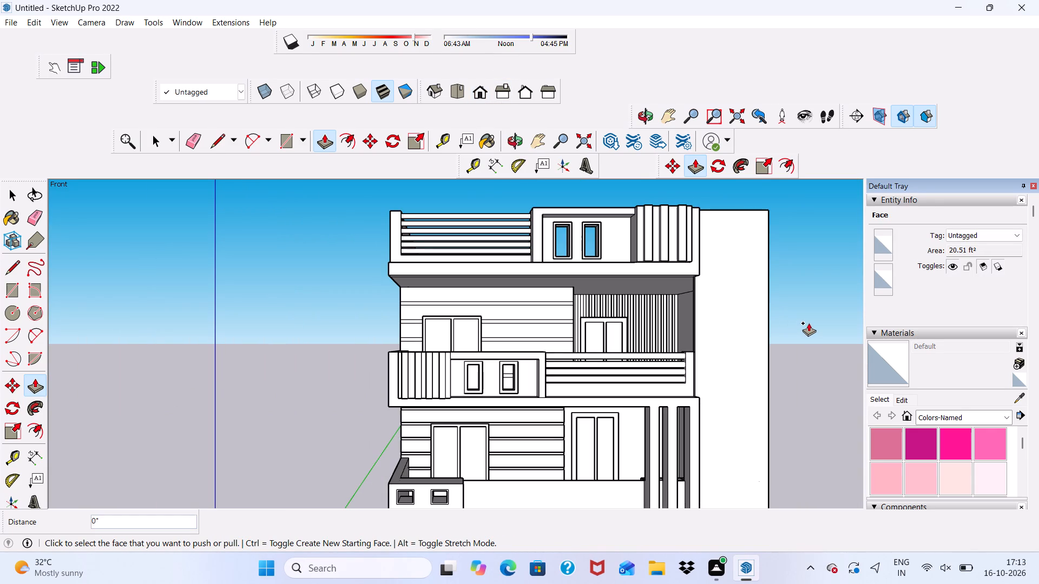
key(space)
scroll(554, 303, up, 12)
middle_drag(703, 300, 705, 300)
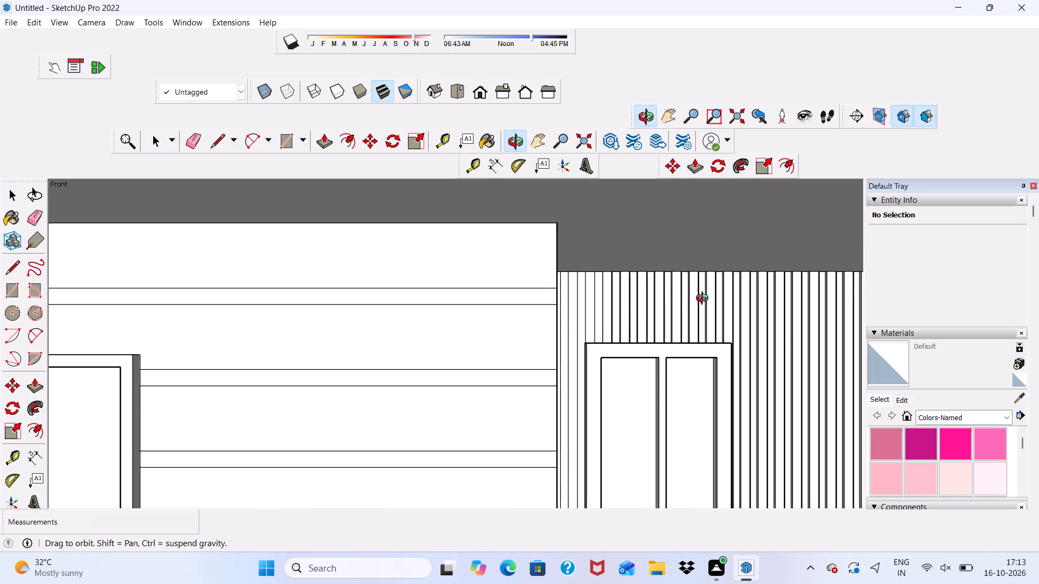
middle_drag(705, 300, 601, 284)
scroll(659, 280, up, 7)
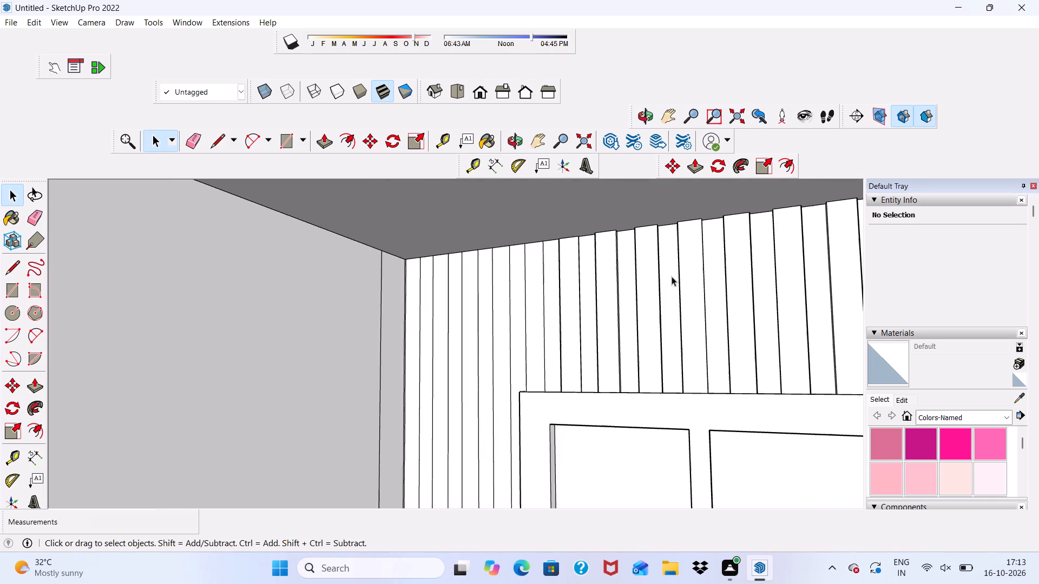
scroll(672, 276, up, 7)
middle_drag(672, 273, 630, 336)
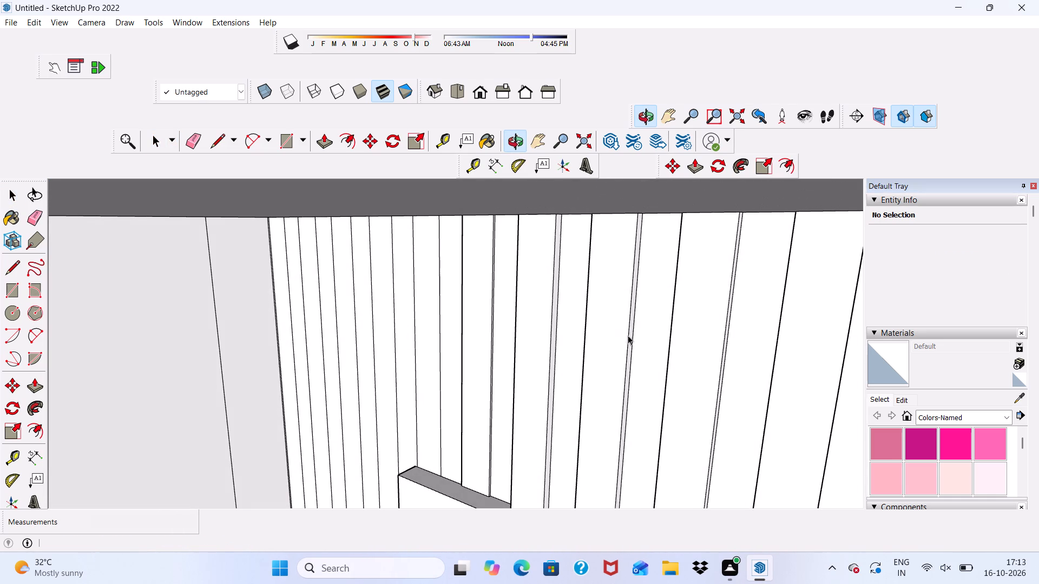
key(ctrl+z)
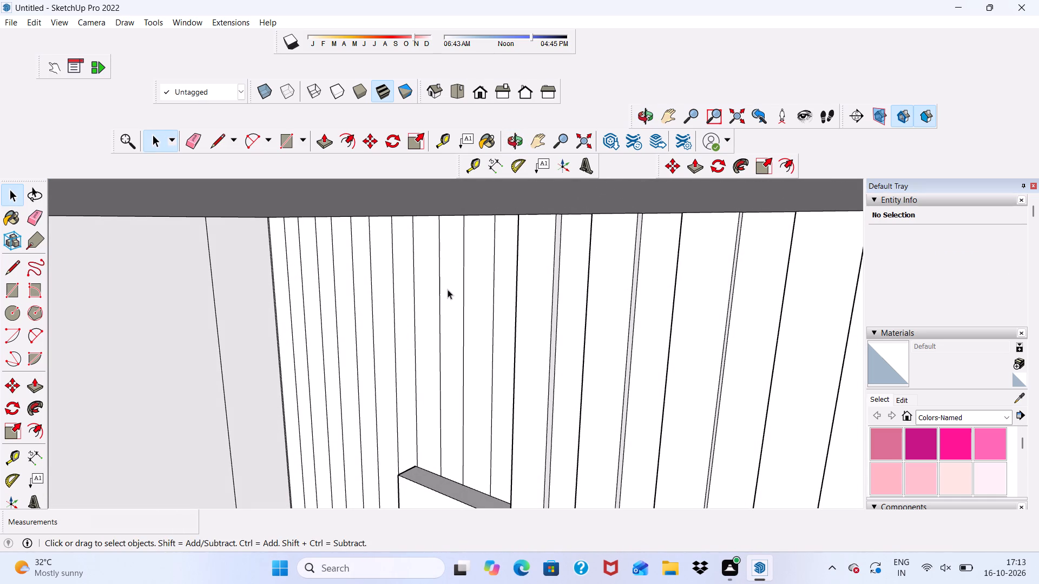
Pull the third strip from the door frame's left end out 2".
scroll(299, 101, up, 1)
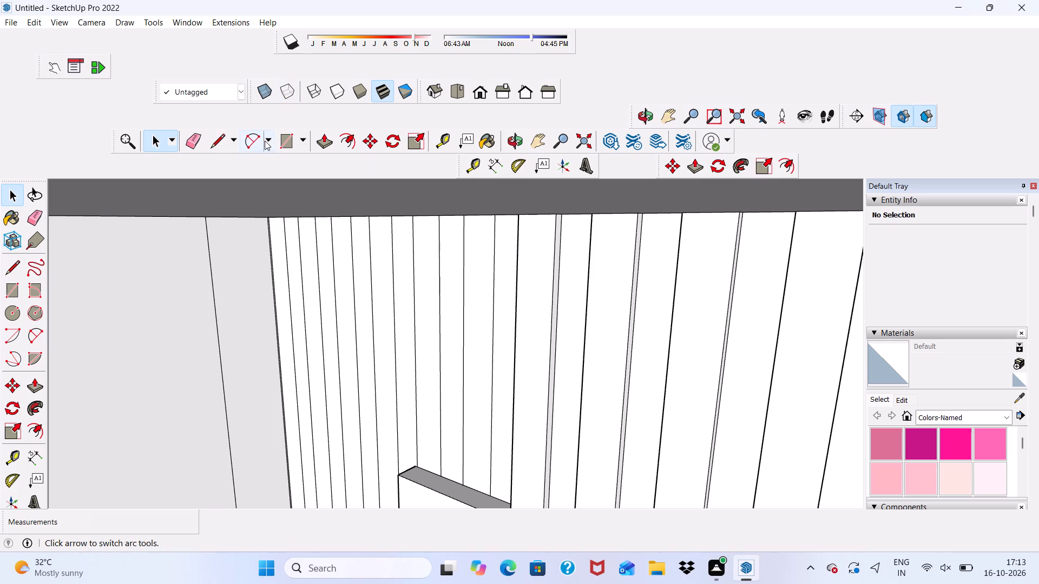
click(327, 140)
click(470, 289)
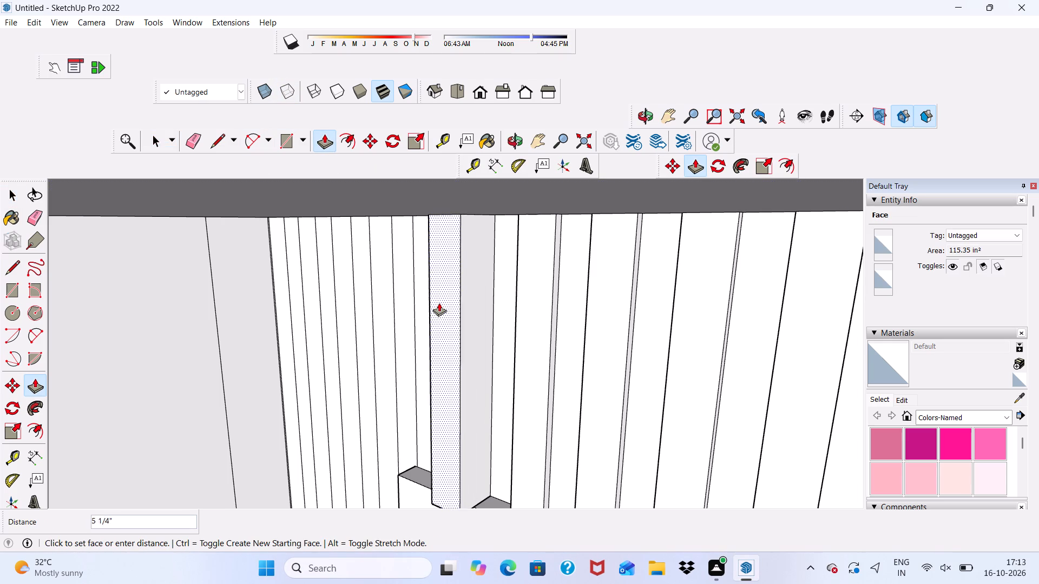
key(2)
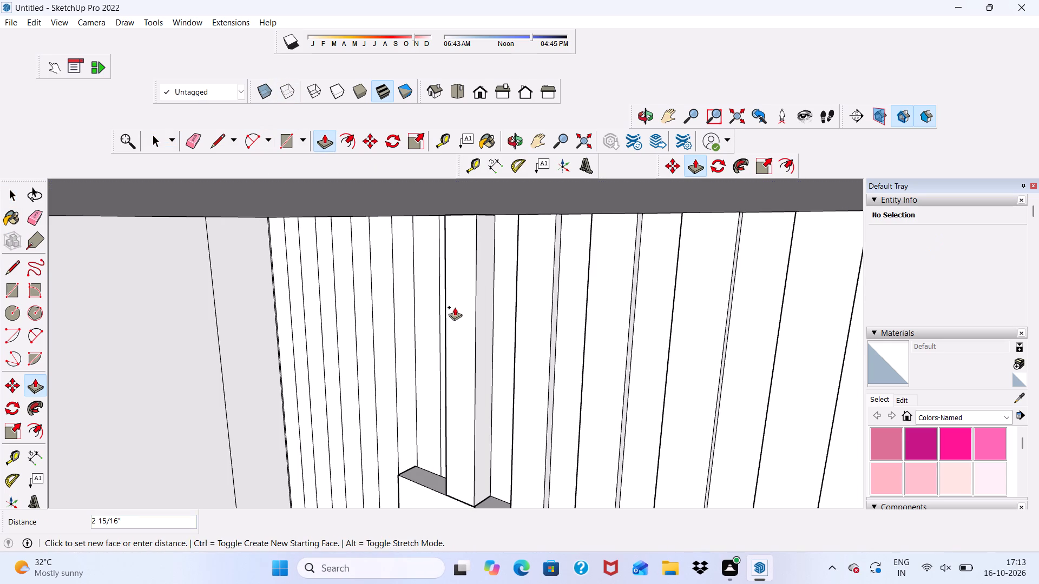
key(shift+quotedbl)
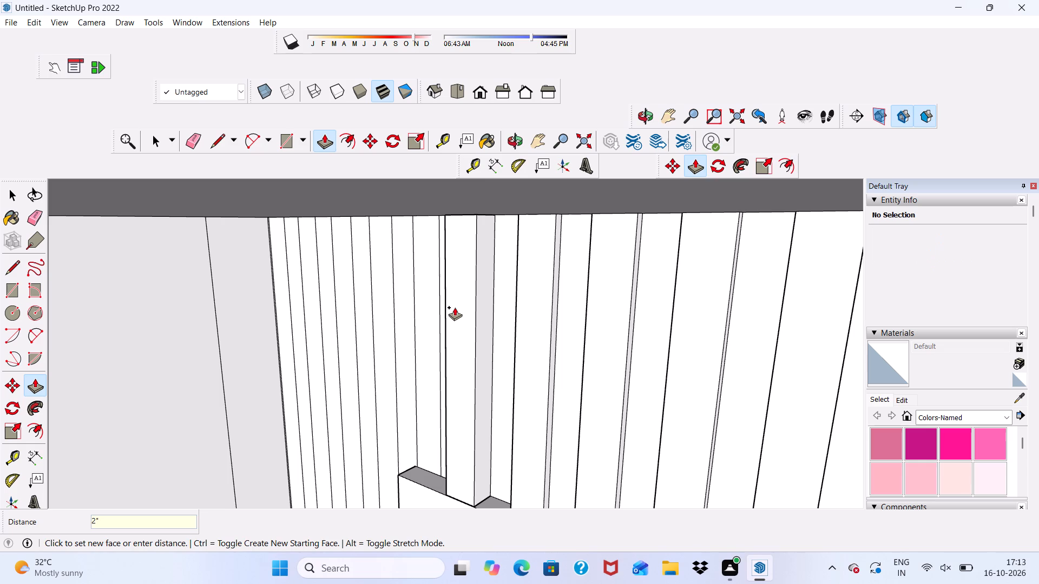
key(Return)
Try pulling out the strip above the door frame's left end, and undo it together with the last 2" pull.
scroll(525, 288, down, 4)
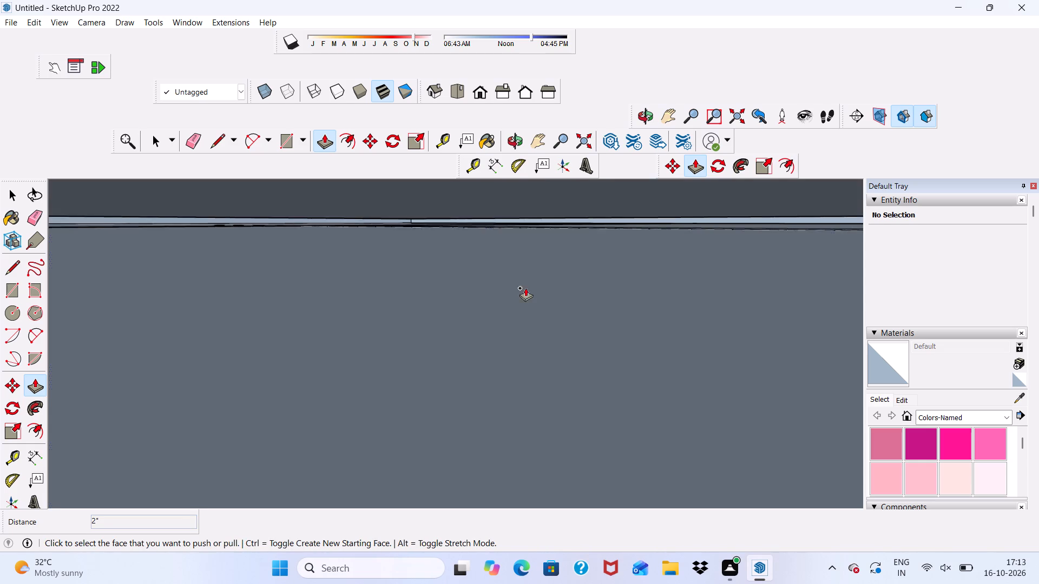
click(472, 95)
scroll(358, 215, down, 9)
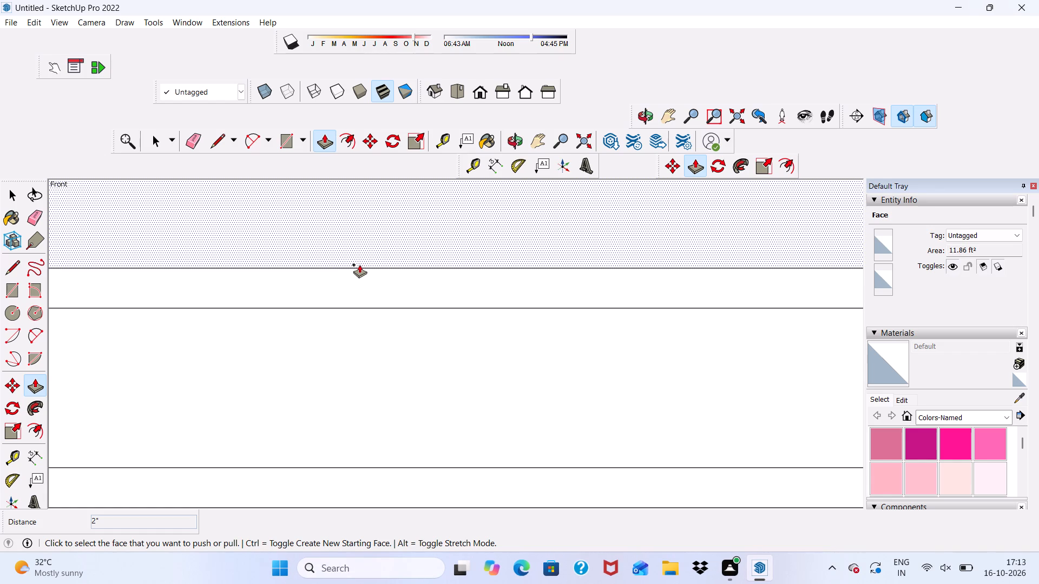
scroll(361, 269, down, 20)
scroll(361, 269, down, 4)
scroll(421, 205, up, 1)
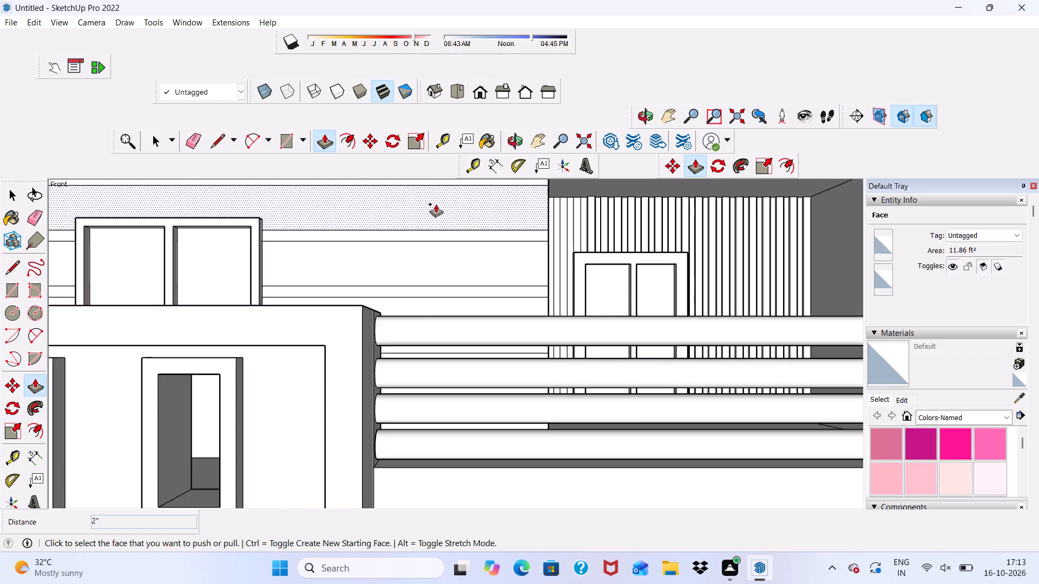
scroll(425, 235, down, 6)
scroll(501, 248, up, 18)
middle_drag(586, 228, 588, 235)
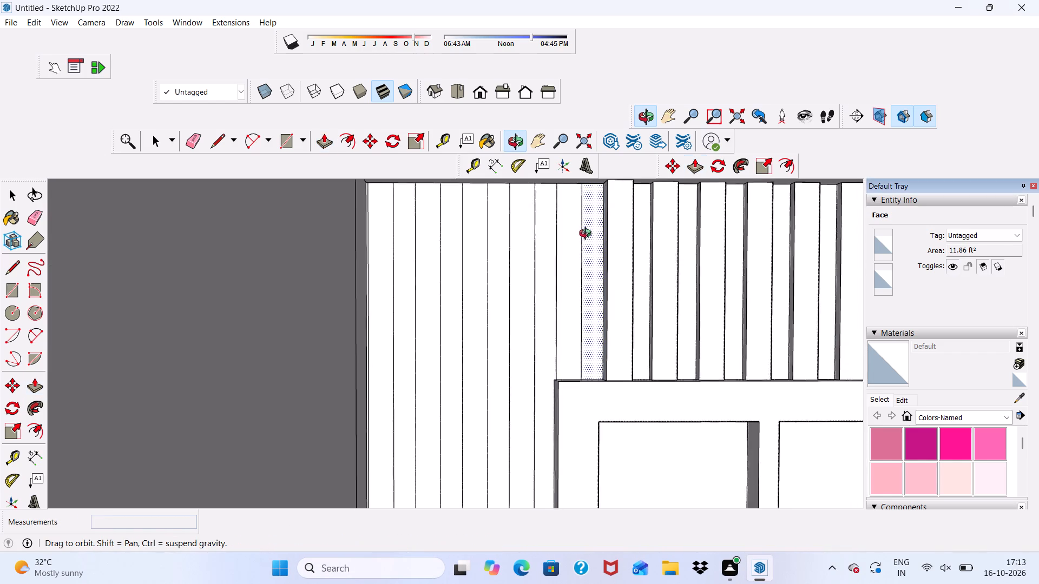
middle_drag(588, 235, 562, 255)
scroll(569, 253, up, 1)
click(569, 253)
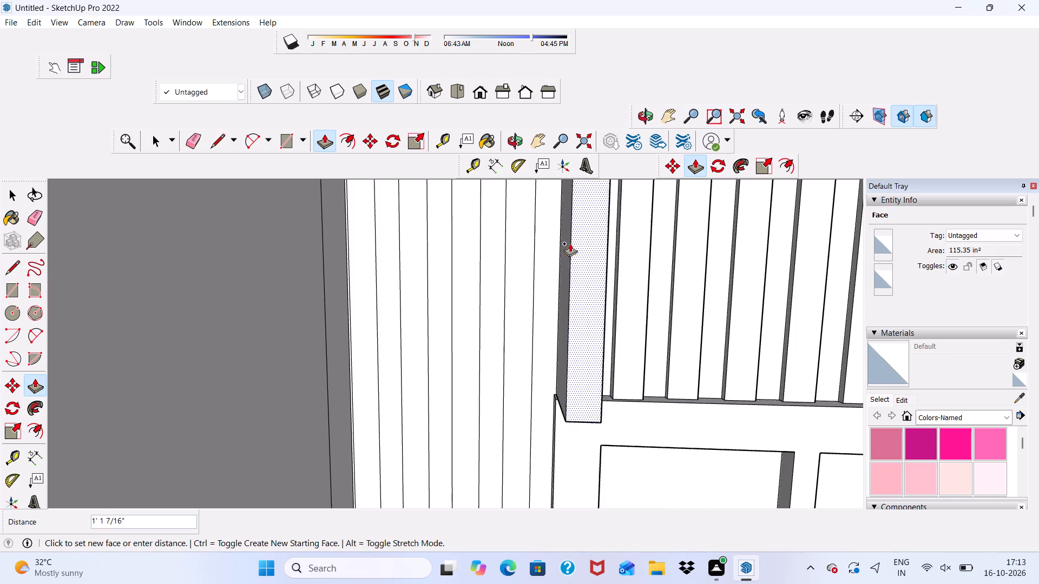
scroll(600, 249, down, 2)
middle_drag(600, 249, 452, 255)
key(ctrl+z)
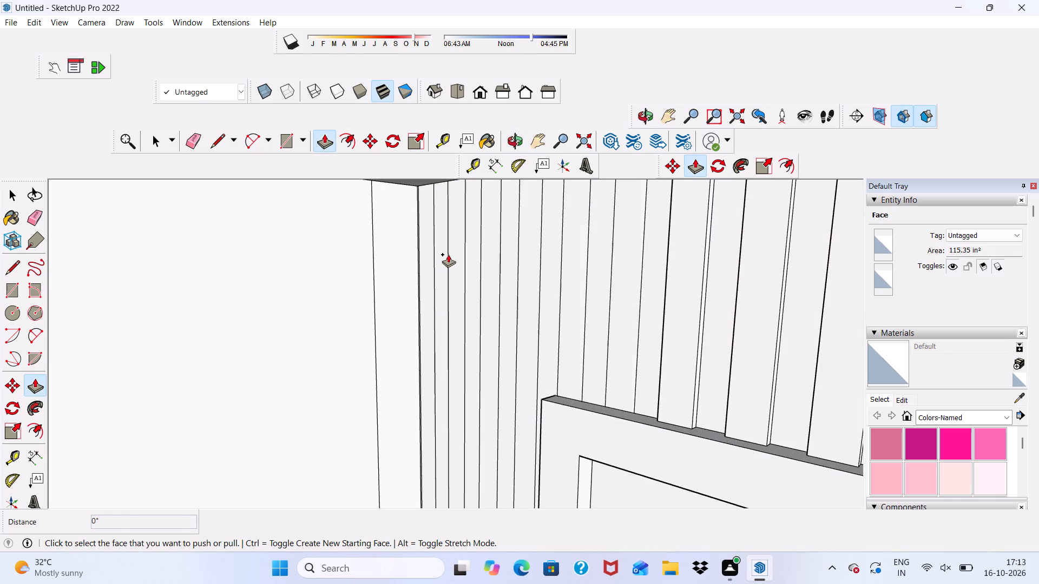
Pull the two remaining alternate strips above the left end of the middle balcony's door frame out 1".
scroll(634, 333, up, 3)
middle_drag(634, 333, 639, 339)
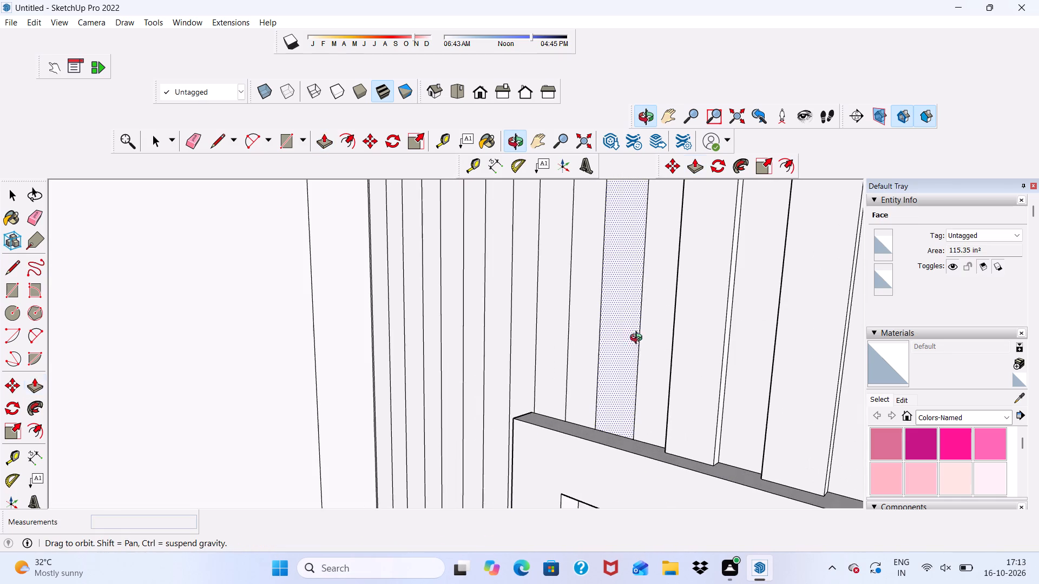
middle_drag(639, 339, 647, 341)
click(610, 367)
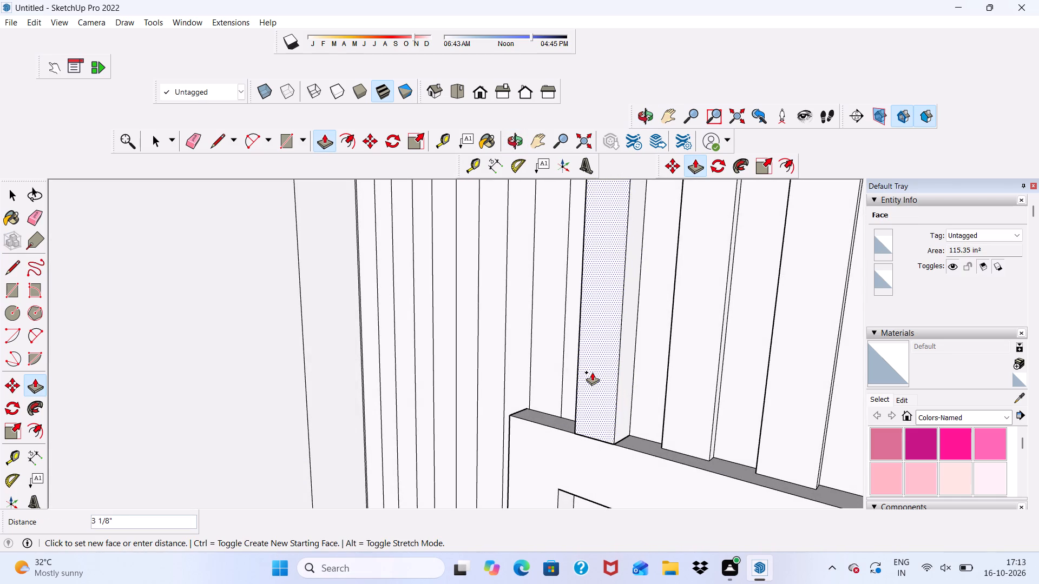
text(1")
key(Return)
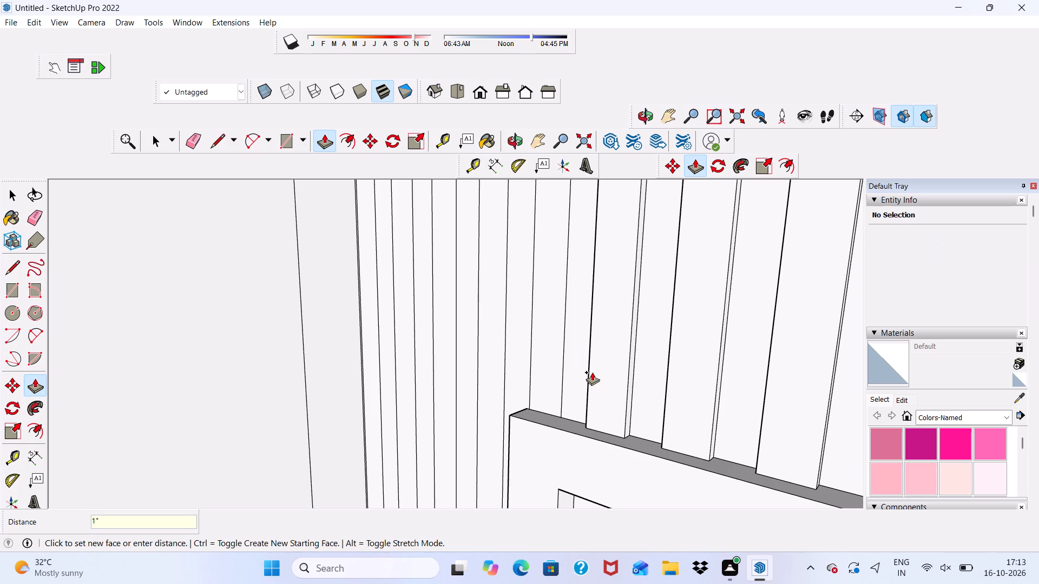
scroll(543, 408, up, 1)
click(543, 390)
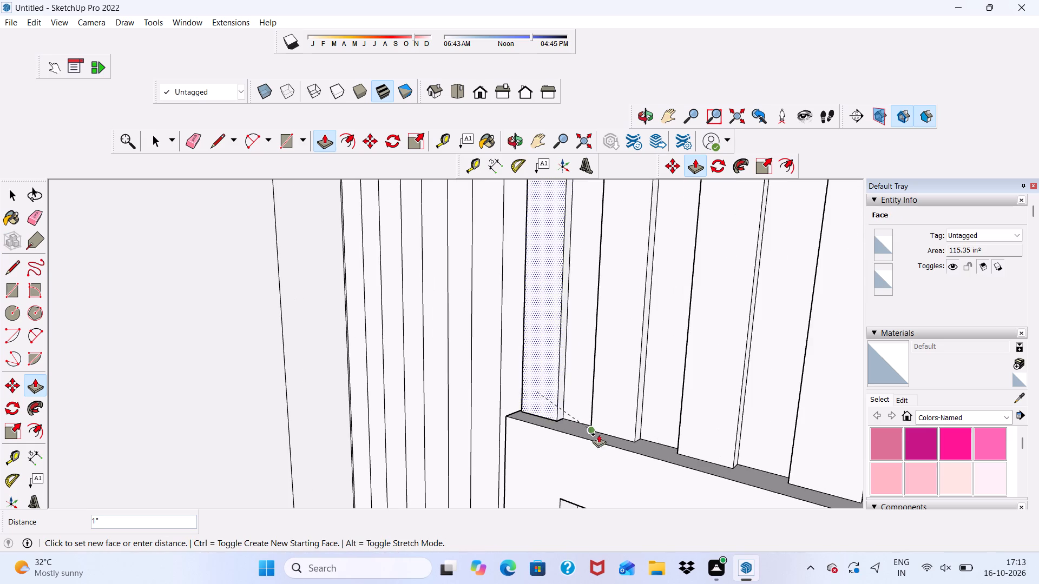
click(638, 433)
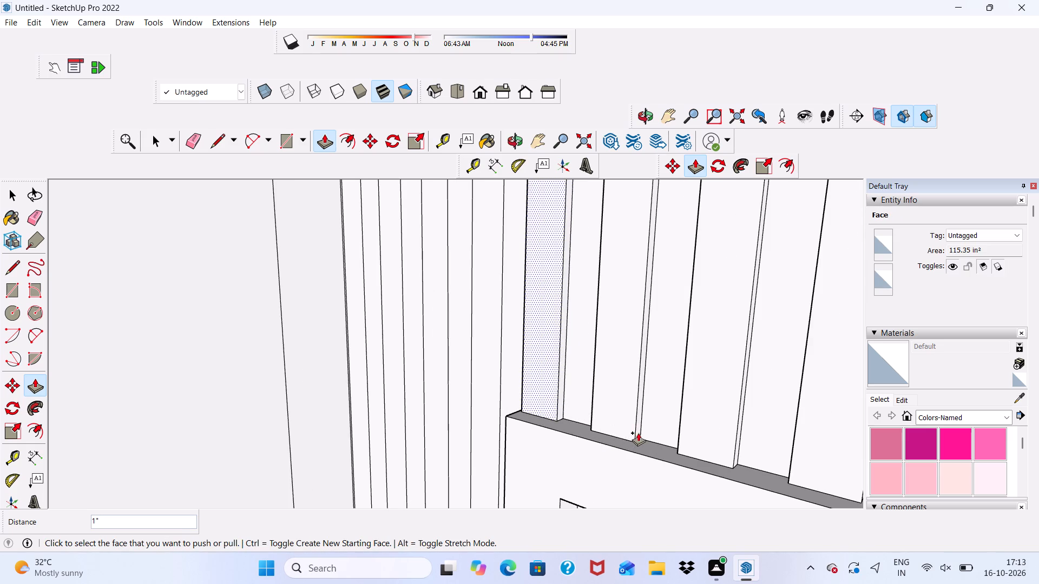
Pull the four remaining alternate full-height strips between the door frame and the left wall corner out 1", matching the raised faces.
middle_drag(495, 363, 569, 372)
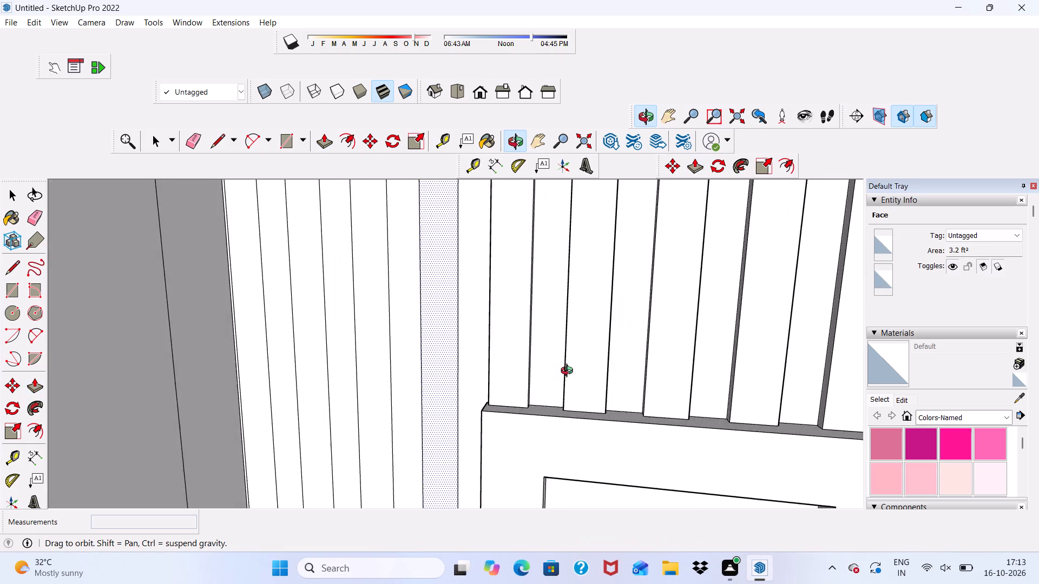
middle_drag(569, 372, 510, 384)
click(483, 360)
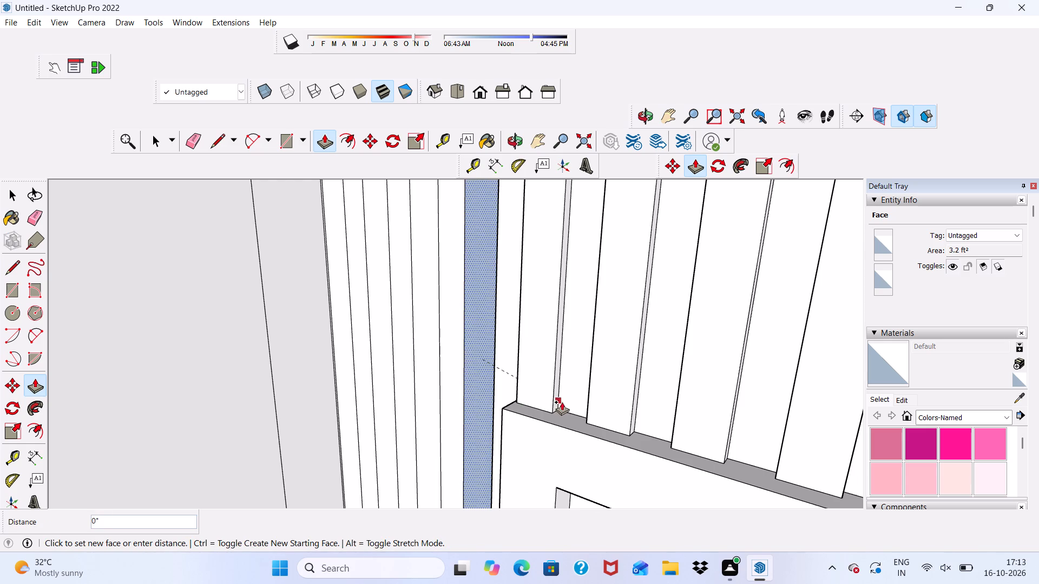
scroll(556, 410, up, 4)
click(554, 390)
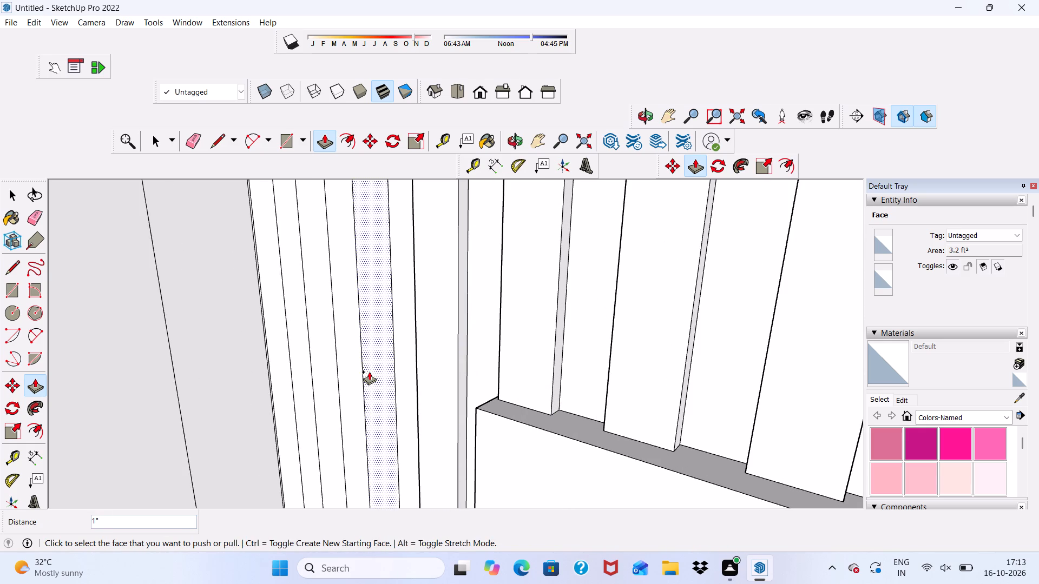
click(369, 371)
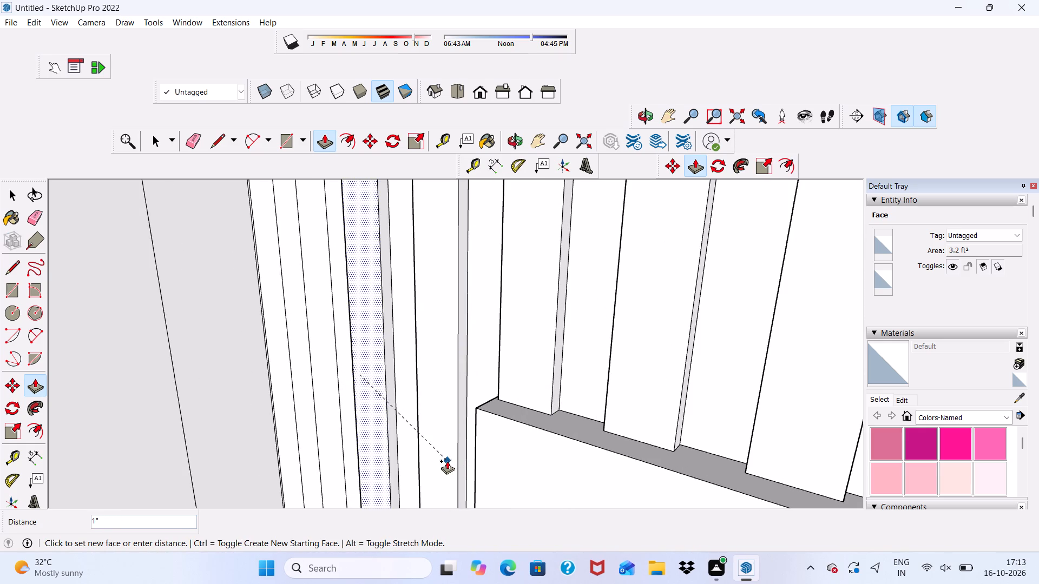
click(459, 466)
click(323, 394)
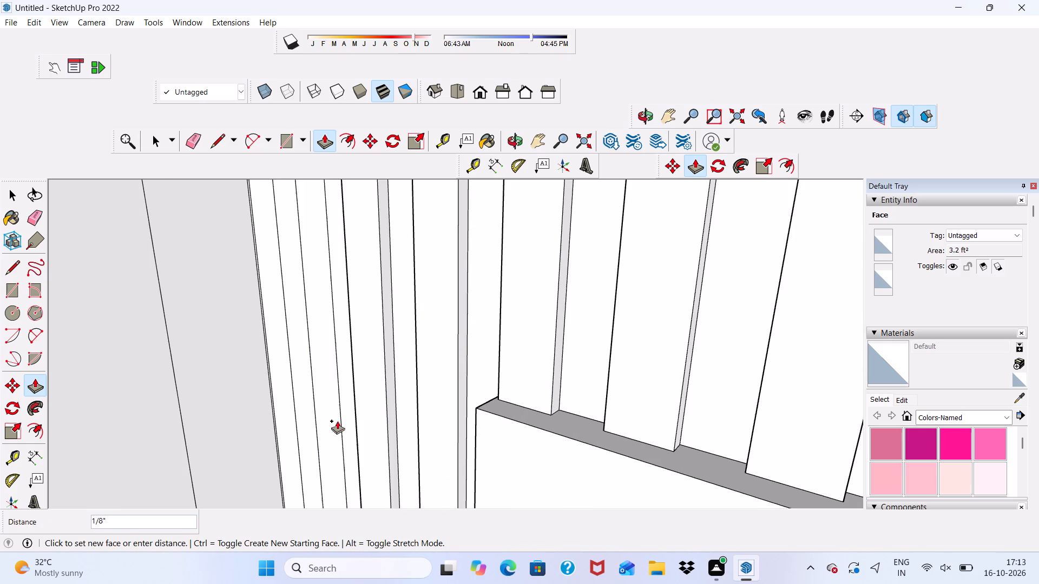
click(391, 459)
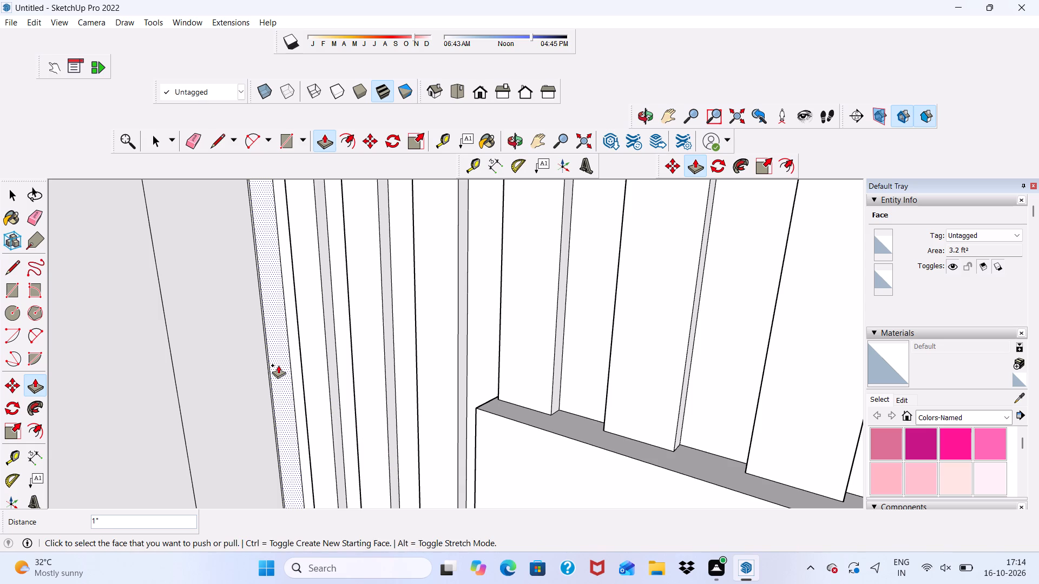
click(278, 365)
click(335, 446)
Examine the middle balcony's vertical cladding from the front and the overall facade from several angles.
scroll(281, 356, down, 3)
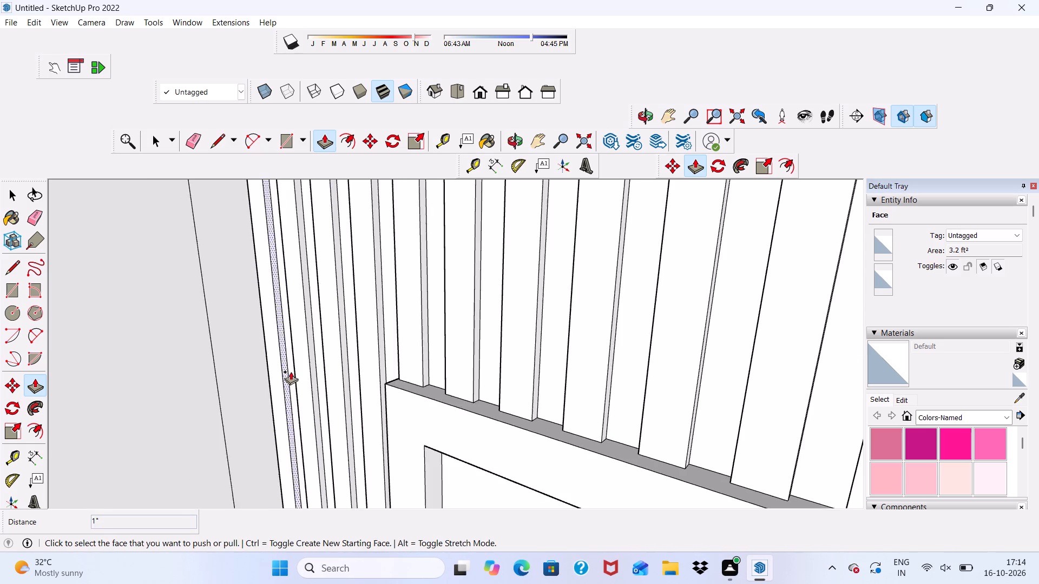
scroll(291, 371, down, 5)
middle_drag(293, 373, 380, 336)
scroll(379, 330, up, 1)
scroll(372, 322, down, 5)
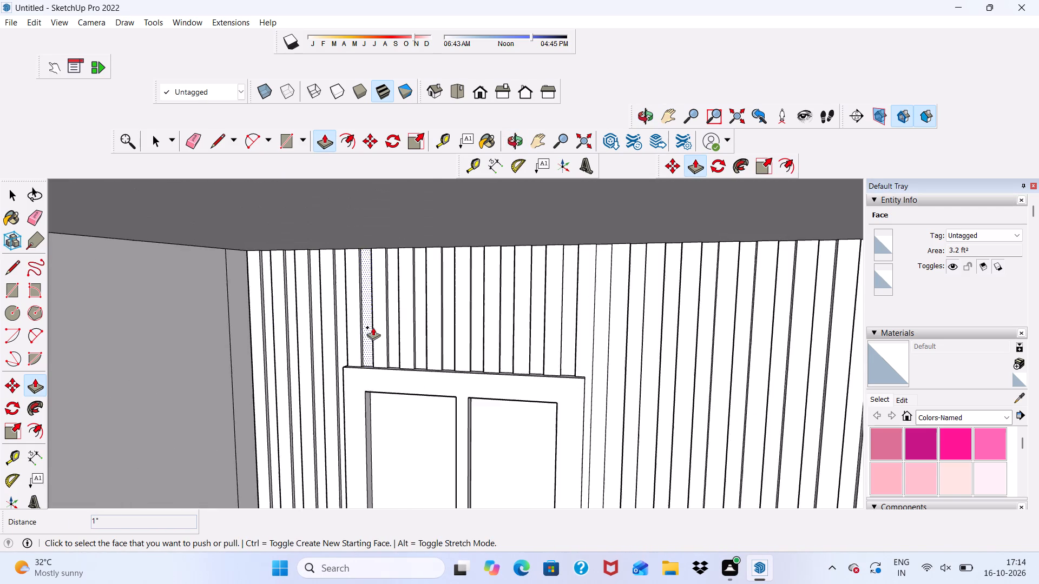
scroll(373, 327, down, 14)
click(479, 92)
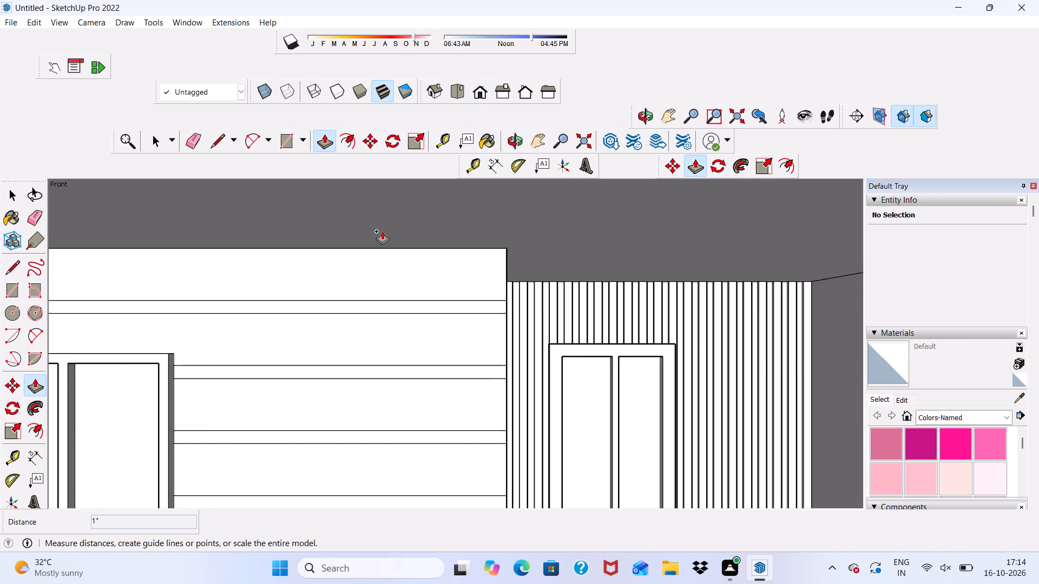
scroll(363, 340, down, 10)
middle_drag(521, 458, 475, 350)
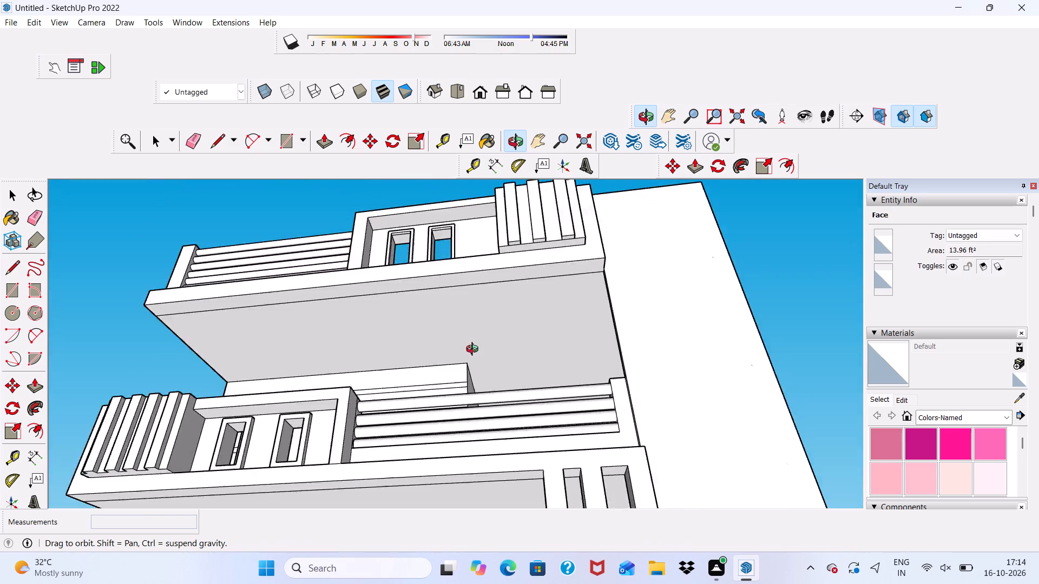
middle_drag(475, 350, 524, 467)
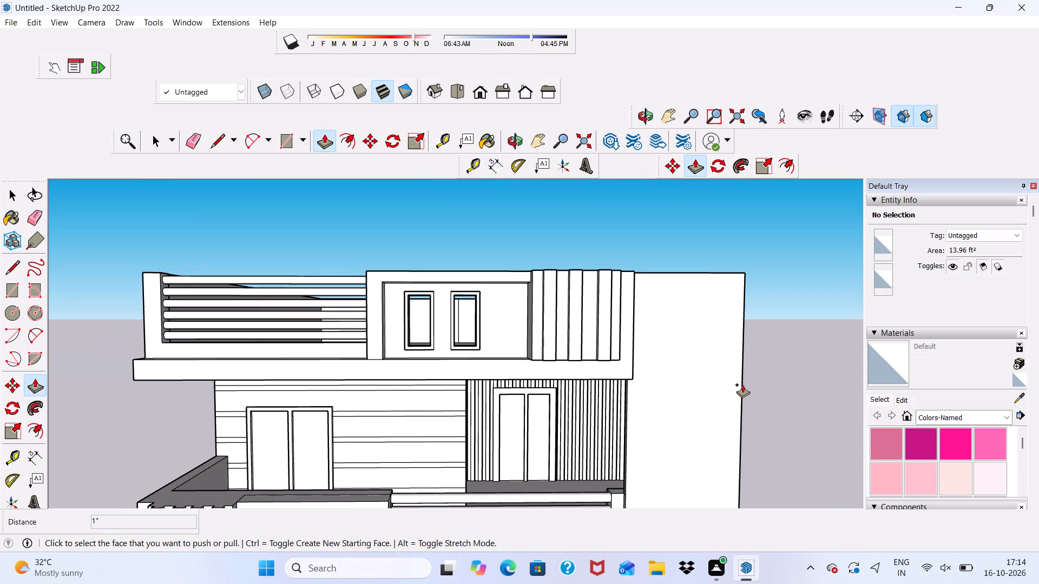
key(space)
scroll(733, 388, down, 4)
scroll(668, 406, up, 6)
scroll(646, 396, down, 5)
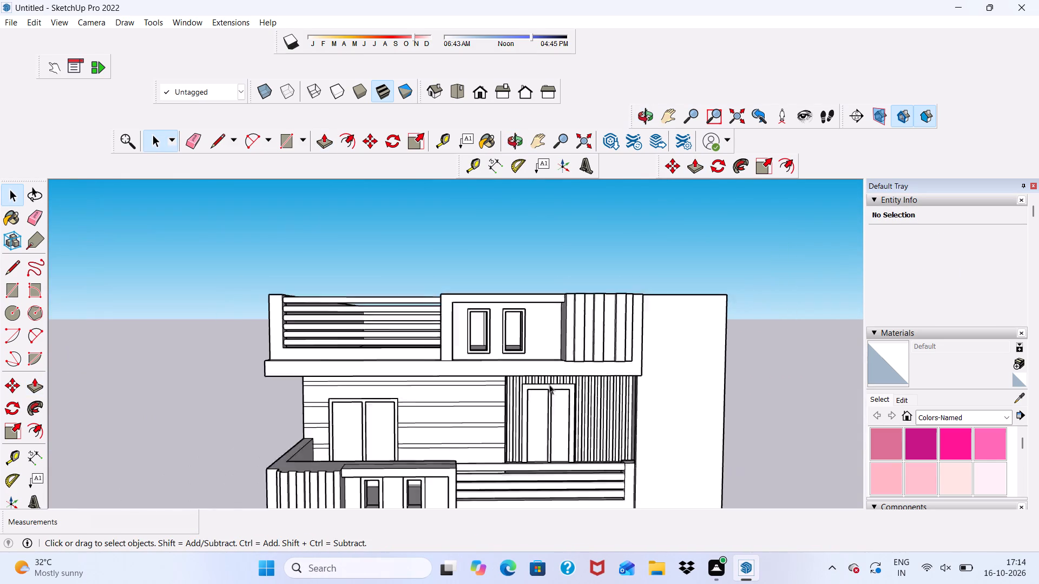
scroll(528, 377, up, 4)
scroll(528, 377, down, 5)
middle_drag(528, 377, 492, 225)
scroll(504, 223, down, 9)
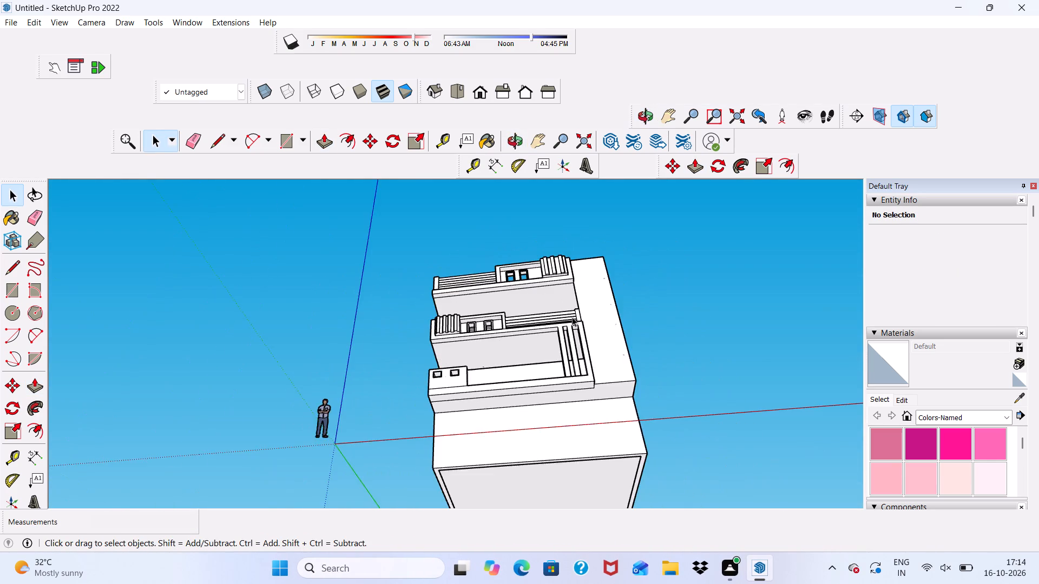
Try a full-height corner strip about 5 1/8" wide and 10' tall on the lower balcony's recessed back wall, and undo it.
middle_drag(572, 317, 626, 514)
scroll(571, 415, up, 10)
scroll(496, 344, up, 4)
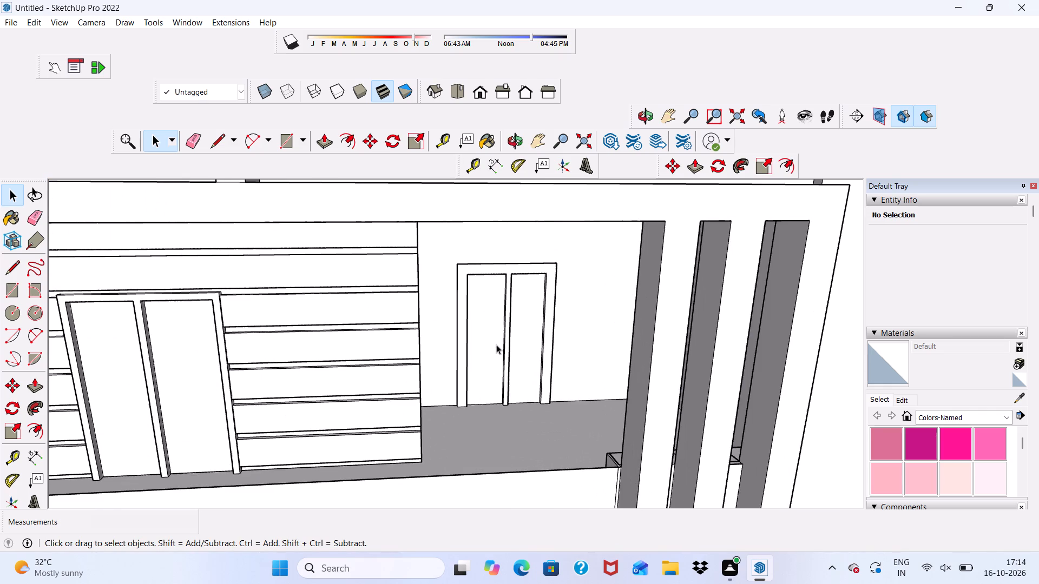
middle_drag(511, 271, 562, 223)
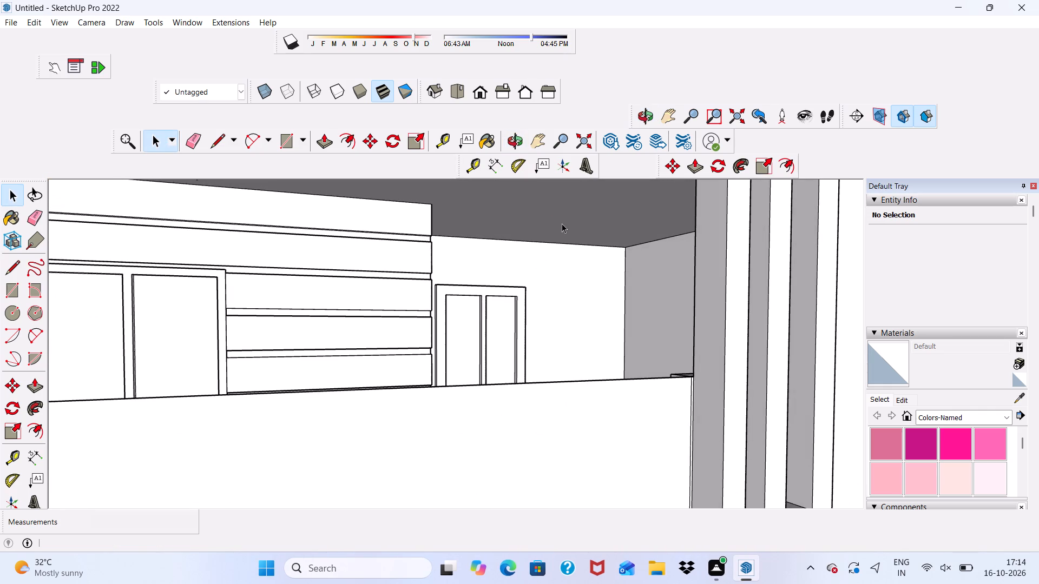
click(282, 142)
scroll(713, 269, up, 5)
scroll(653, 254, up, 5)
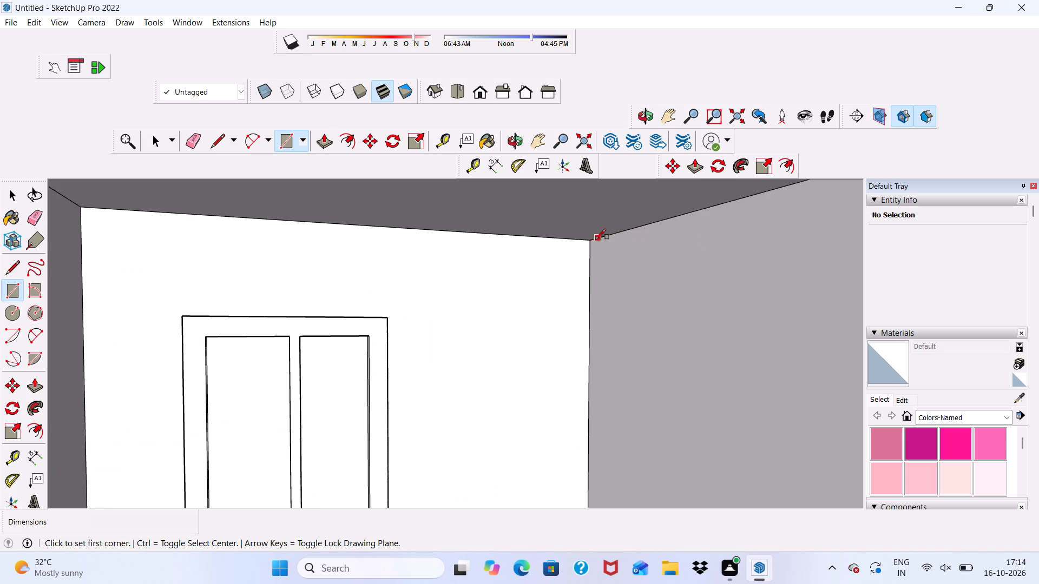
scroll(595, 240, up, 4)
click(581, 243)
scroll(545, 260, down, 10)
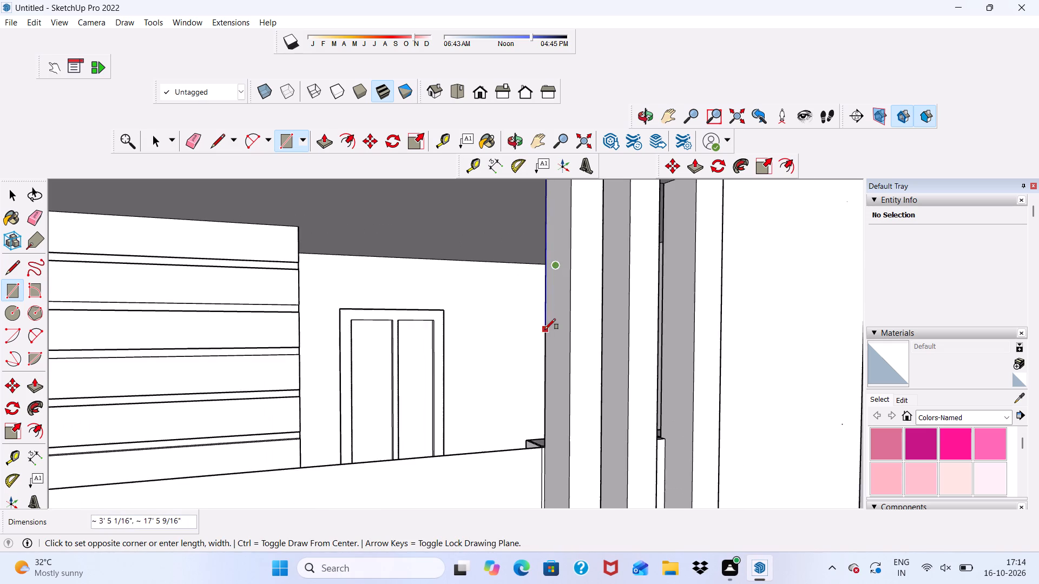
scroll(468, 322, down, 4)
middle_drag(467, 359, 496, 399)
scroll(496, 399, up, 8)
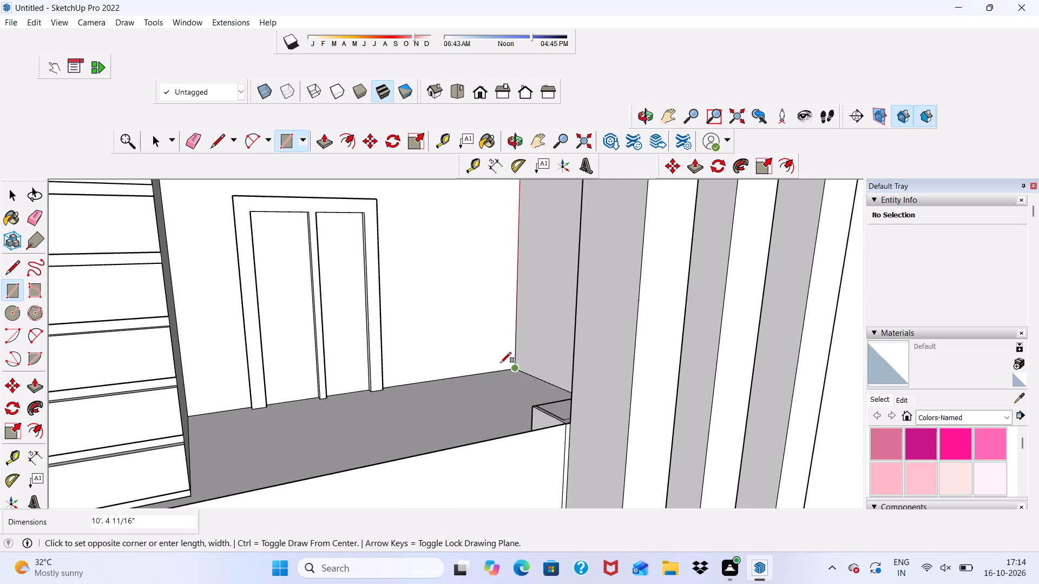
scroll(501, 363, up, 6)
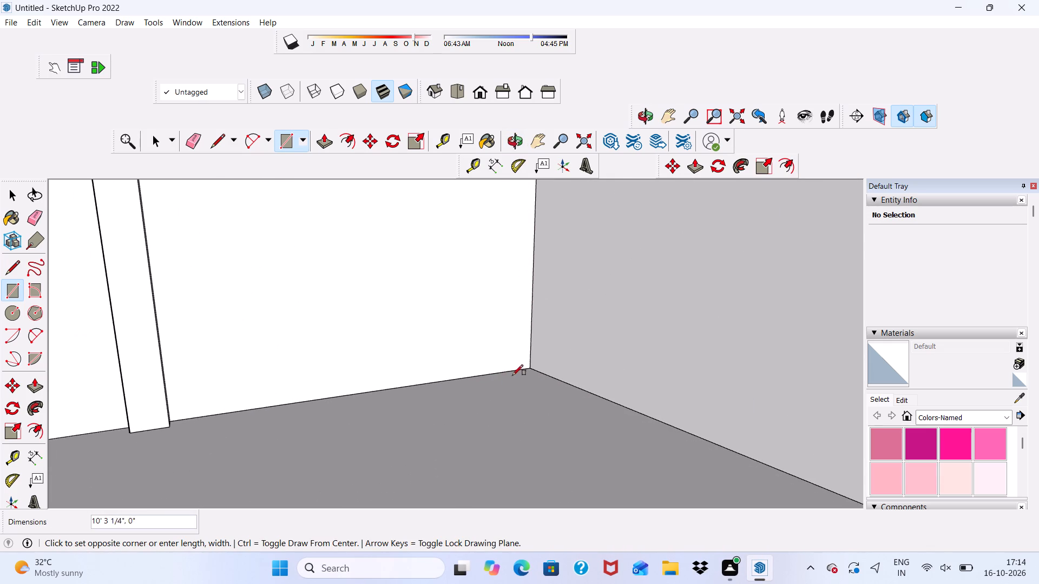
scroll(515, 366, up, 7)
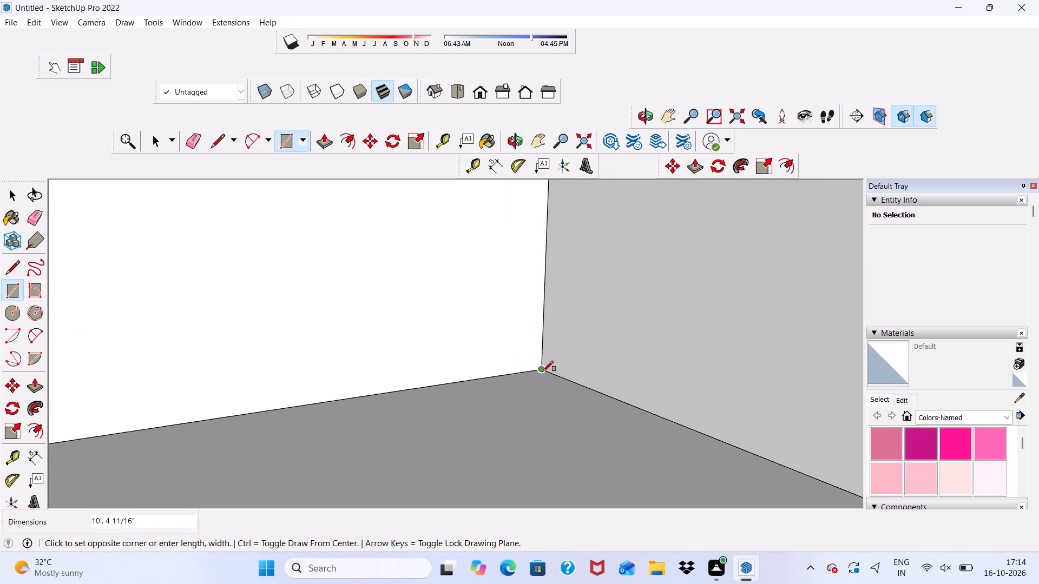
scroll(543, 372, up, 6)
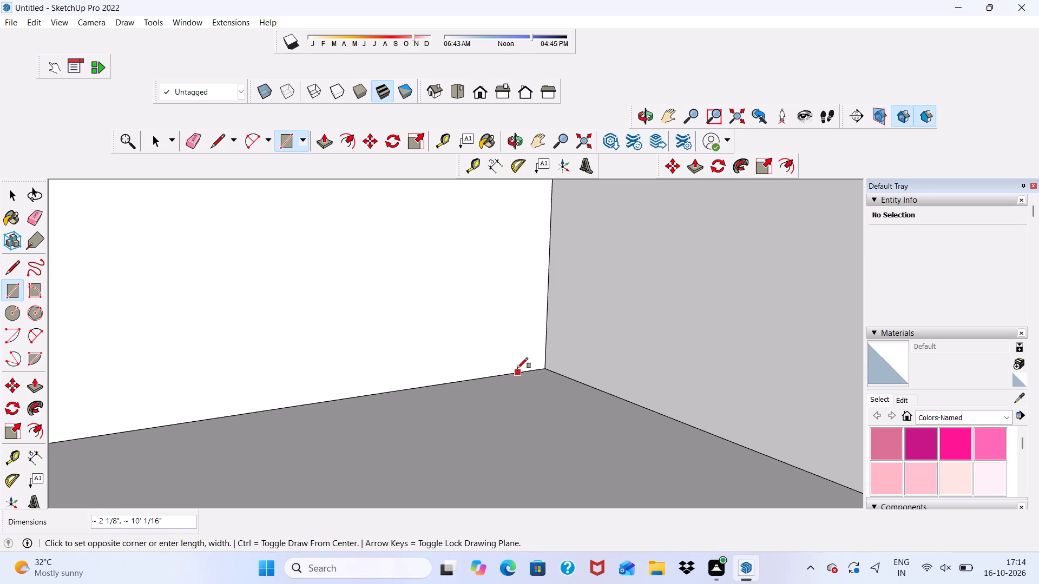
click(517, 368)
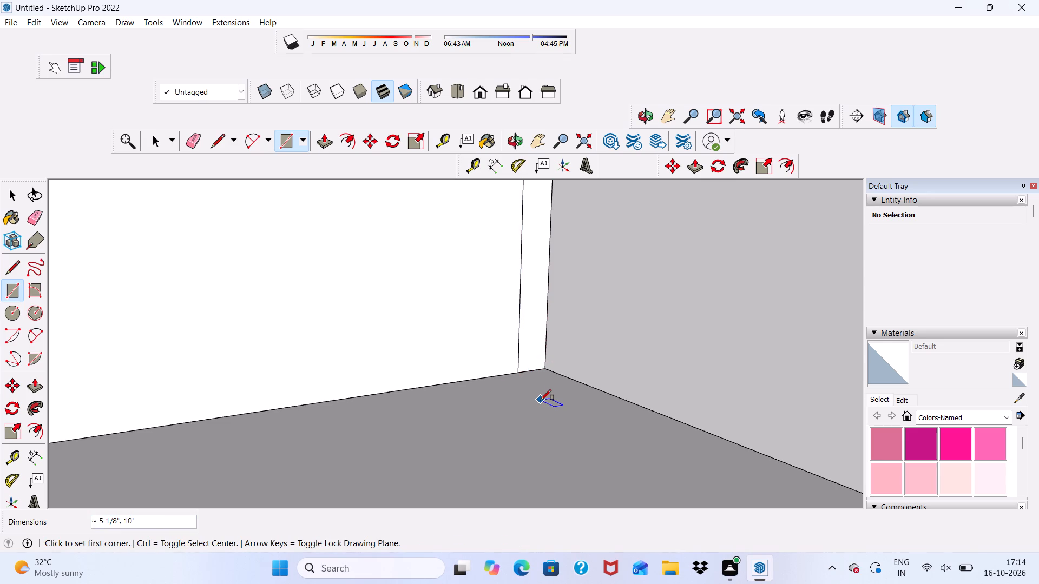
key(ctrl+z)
Draw a full-height strip about 5 1/16" wide and 10' tall at the right corner of the lower balcony's recessed back wall.
scroll(473, 406, down, 17)
scroll(515, 340, down, 6)
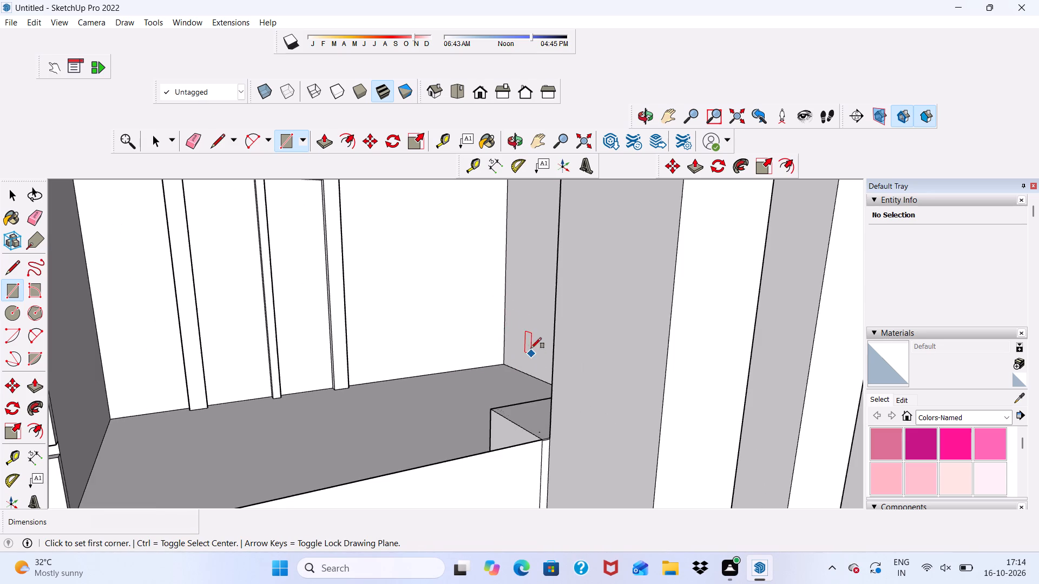
scroll(496, 209, down, 4)
scroll(515, 257, down, 2)
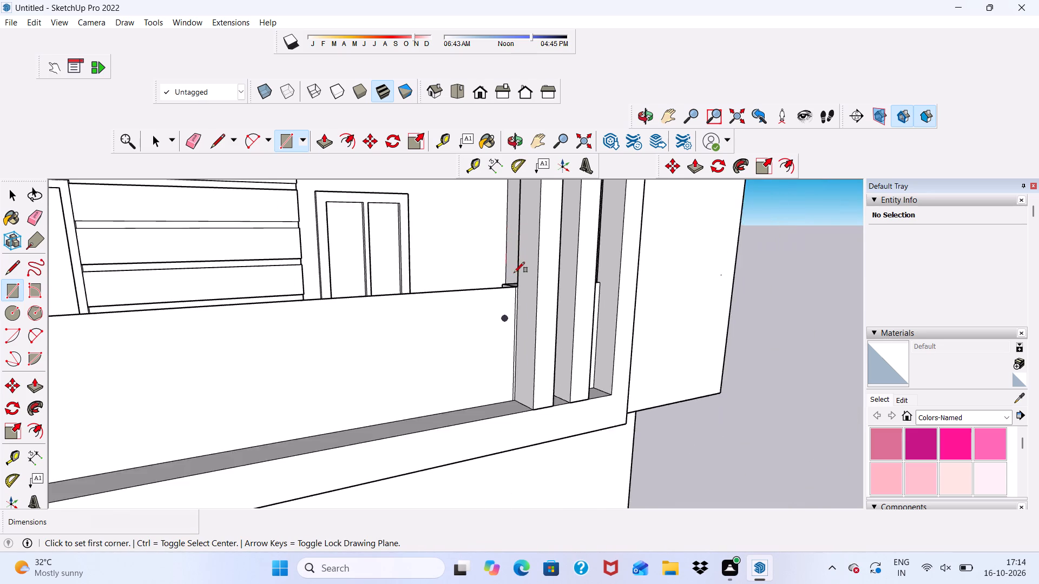
scroll(514, 273, down, 3)
middle_drag(483, 219, 482, 180)
scroll(482, 180, up, 10)
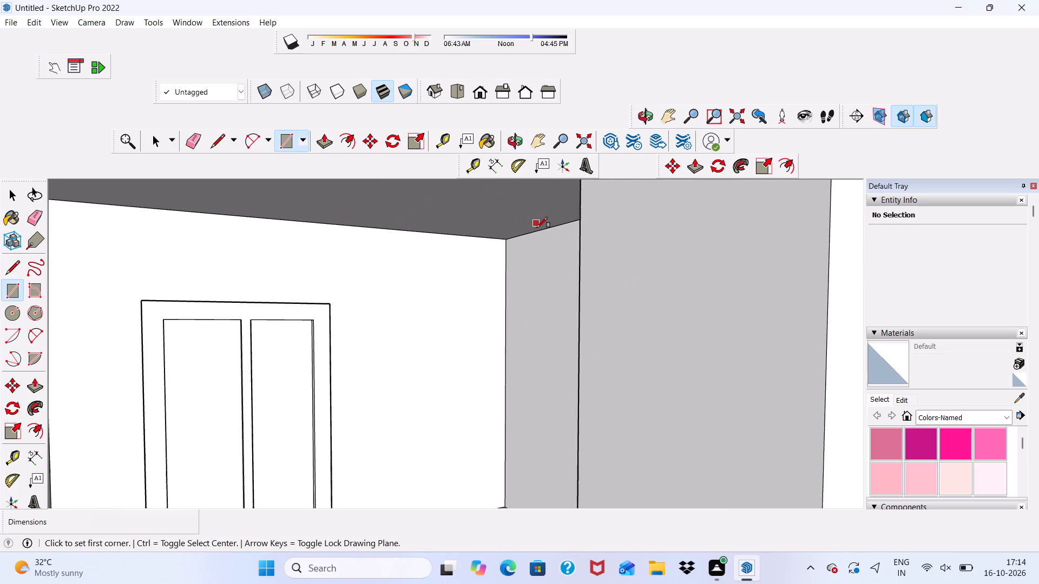
scroll(537, 228, up, 4)
click(497, 242)
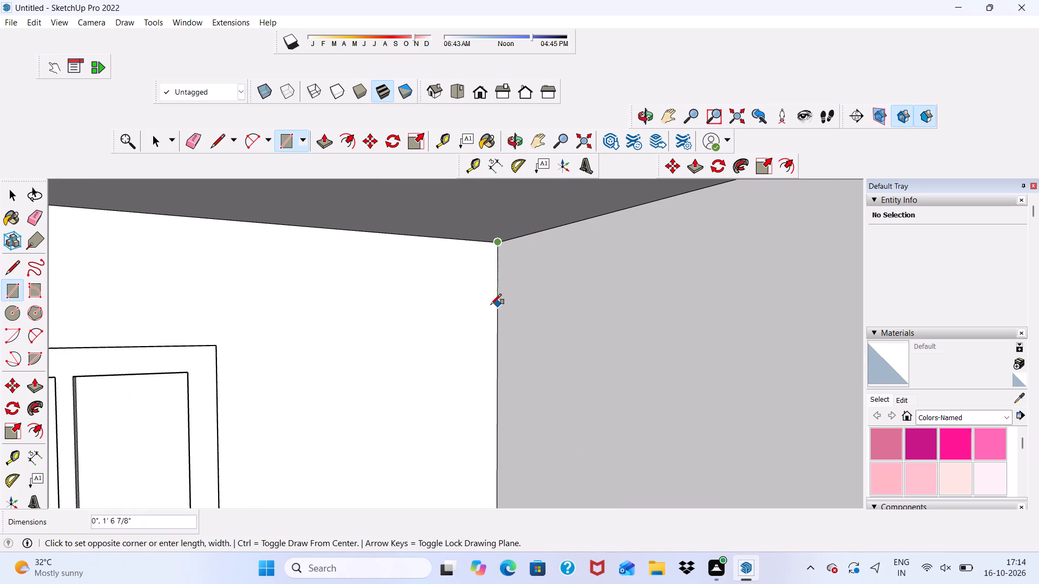
scroll(476, 339, down, 5)
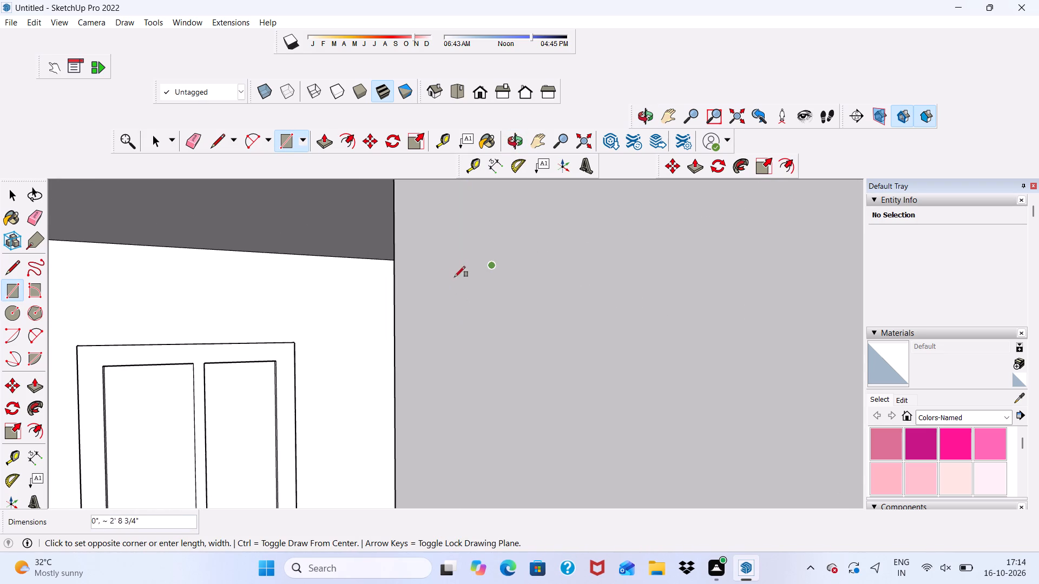
scroll(455, 277, down, 4)
middle_drag(354, 315, 378, 350)
scroll(356, 290, down, 4)
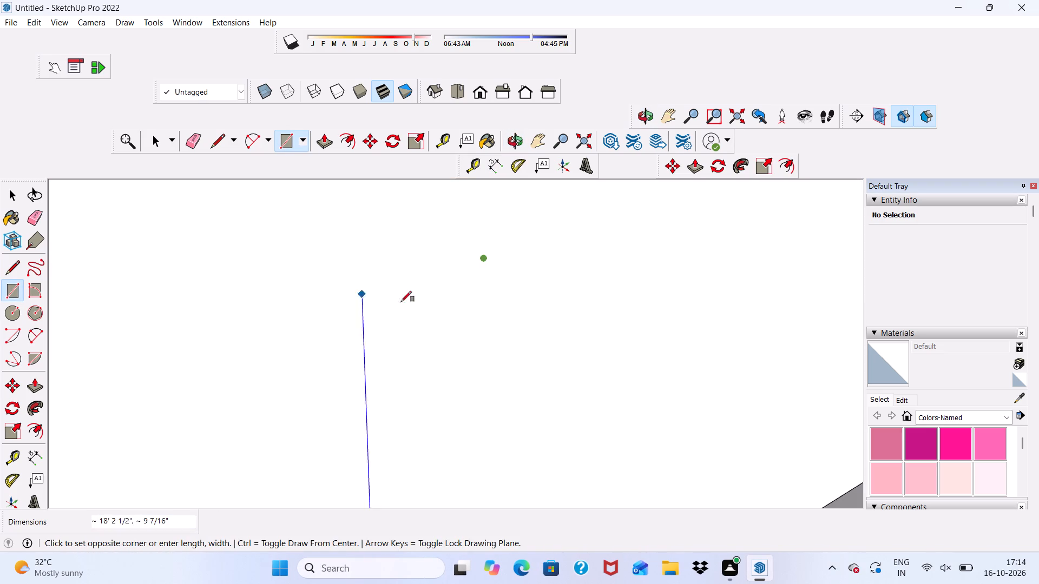
scroll(401, 302, down, 11)
click(476, 94)
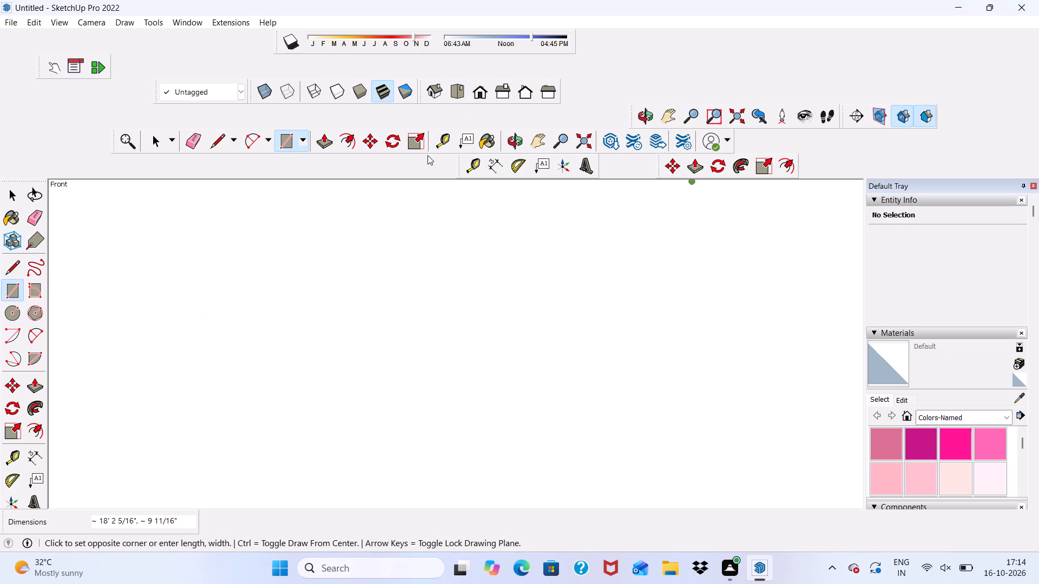
scroll(351, 229, down, 20)
scroll(351, 229, down, 19)
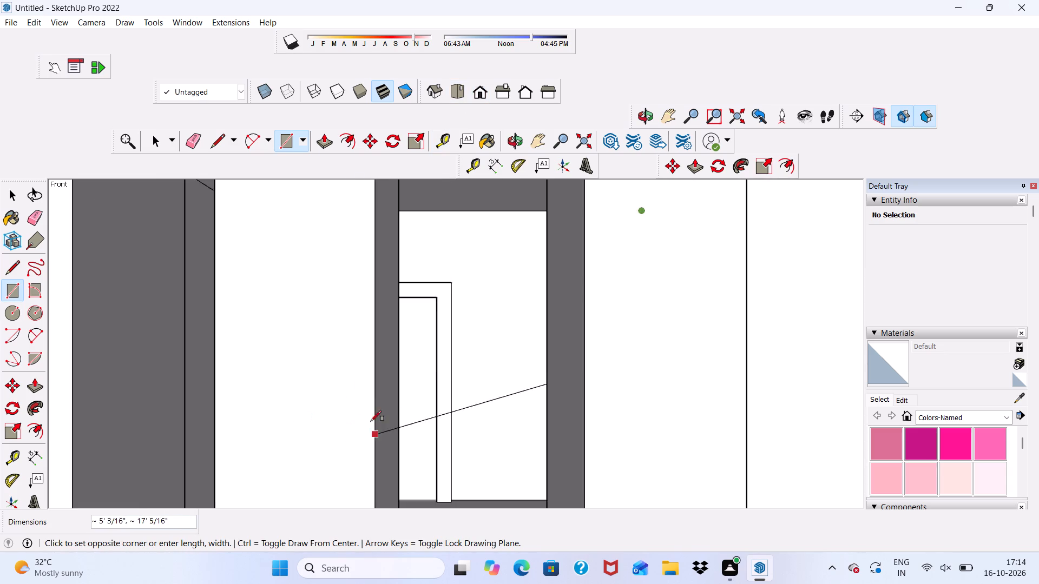
scroll(371, 421, down, 5)
scroll(451, 400, down, 4)
middle_drag(451, 400, 550, 404)
scroll(466, 405, up, 4)
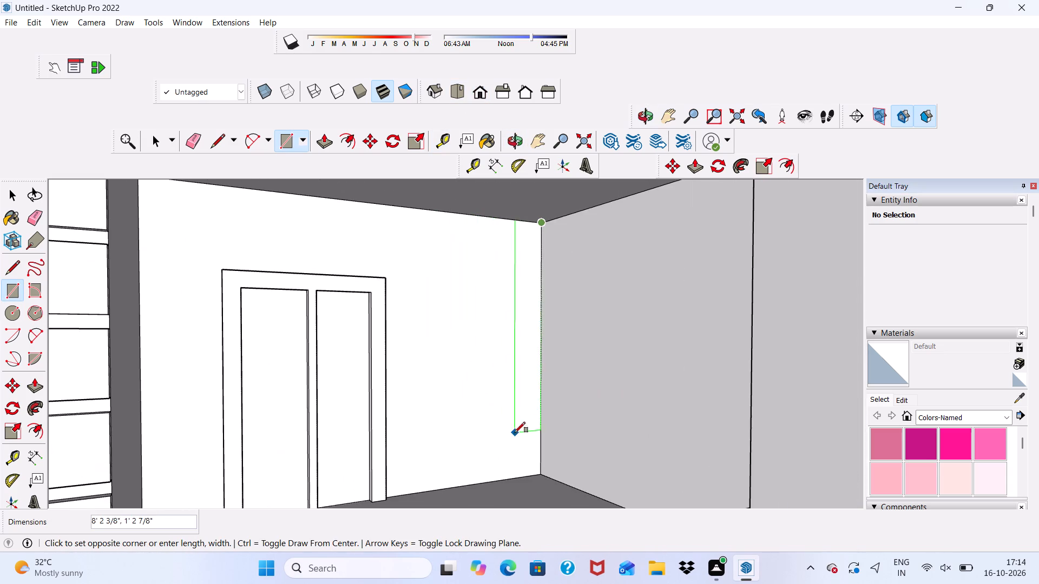
scroll(528, 464, up, 4)
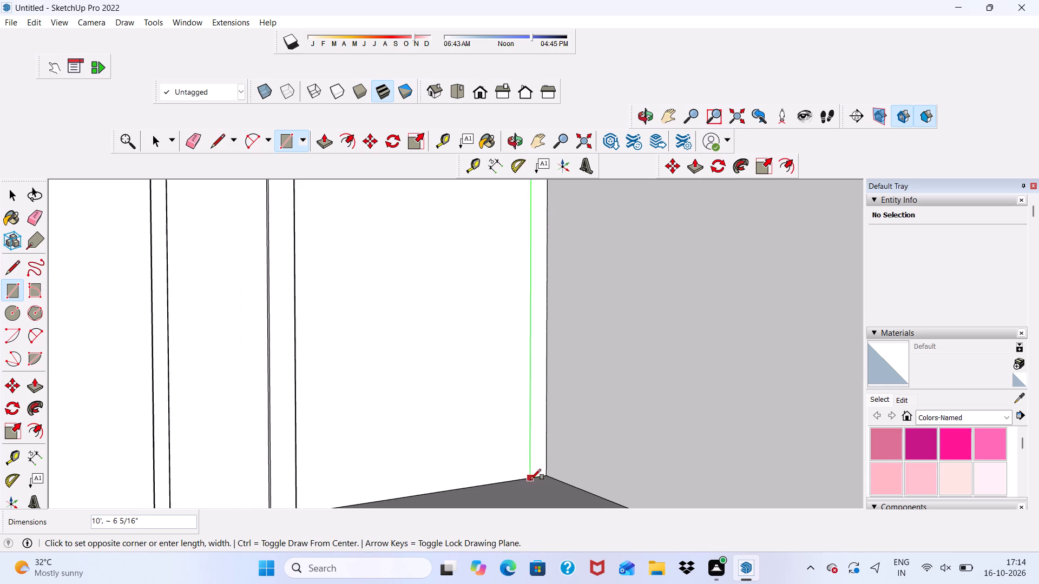
click(533, 475)
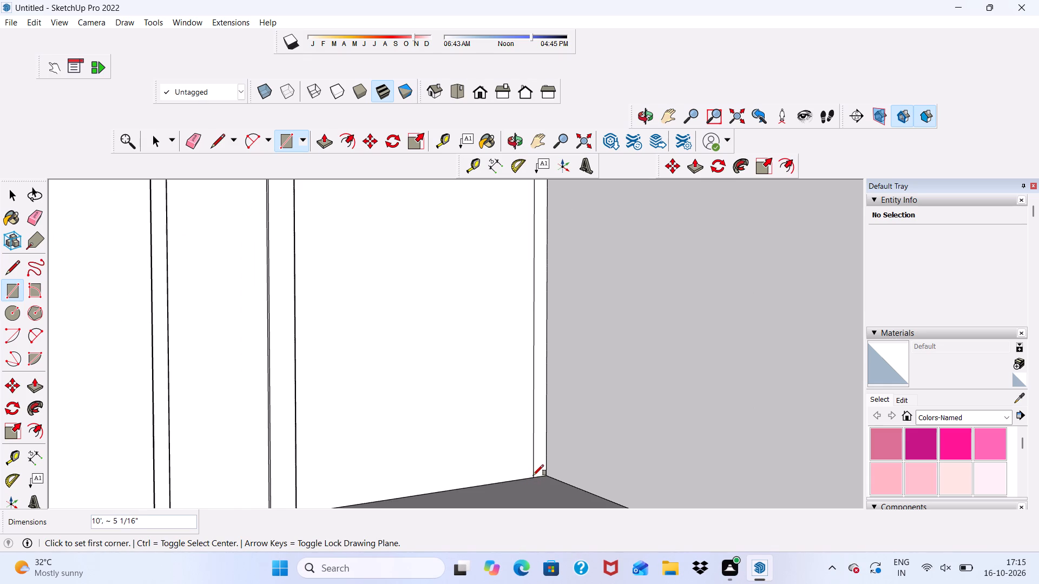
click(528, 443)
key(space)
key(space)
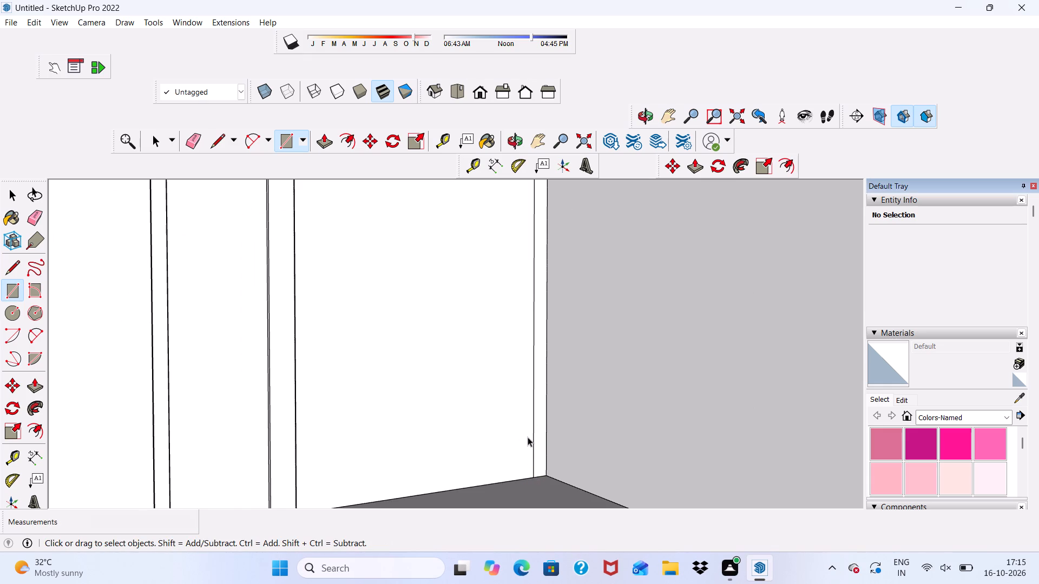
Copy the corner strip across the lower balcony's back wall at 8 1/16" spacing, making 25 copies.
scroll(543, 429, up, 2)
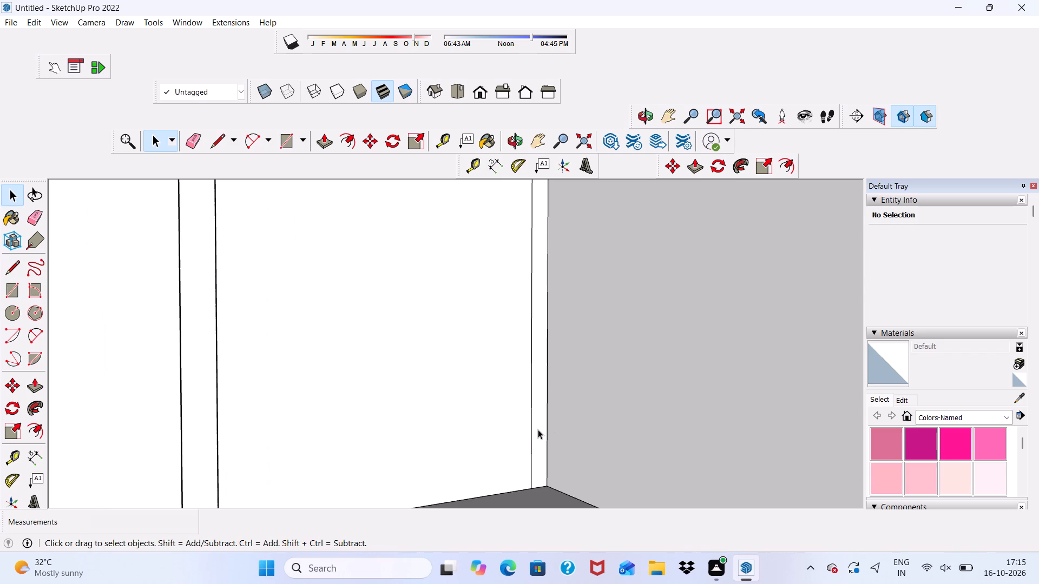
scroll(538, 429, up, 1)
double_click(538, 429)
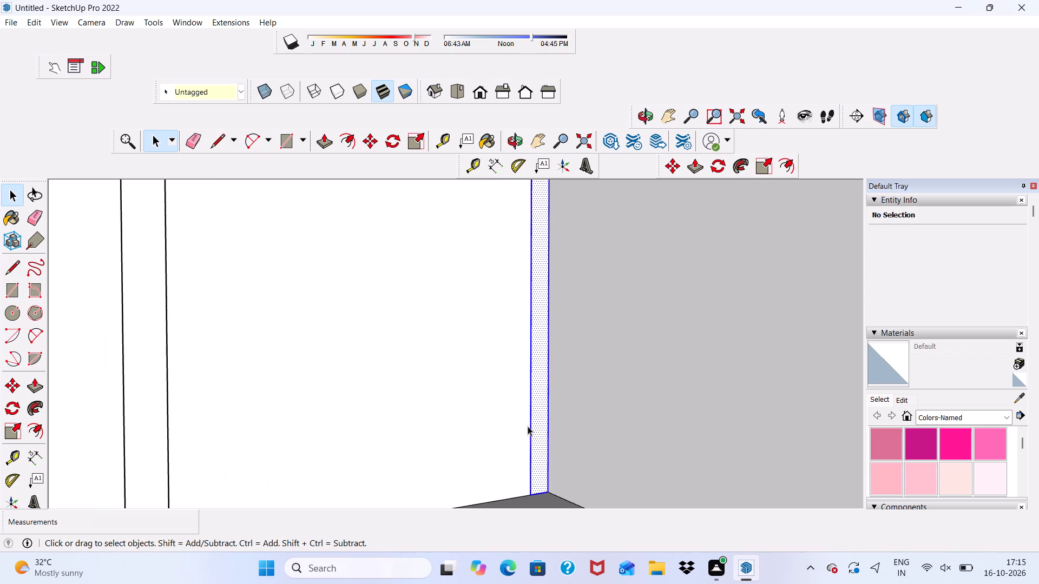
click(366, 143)
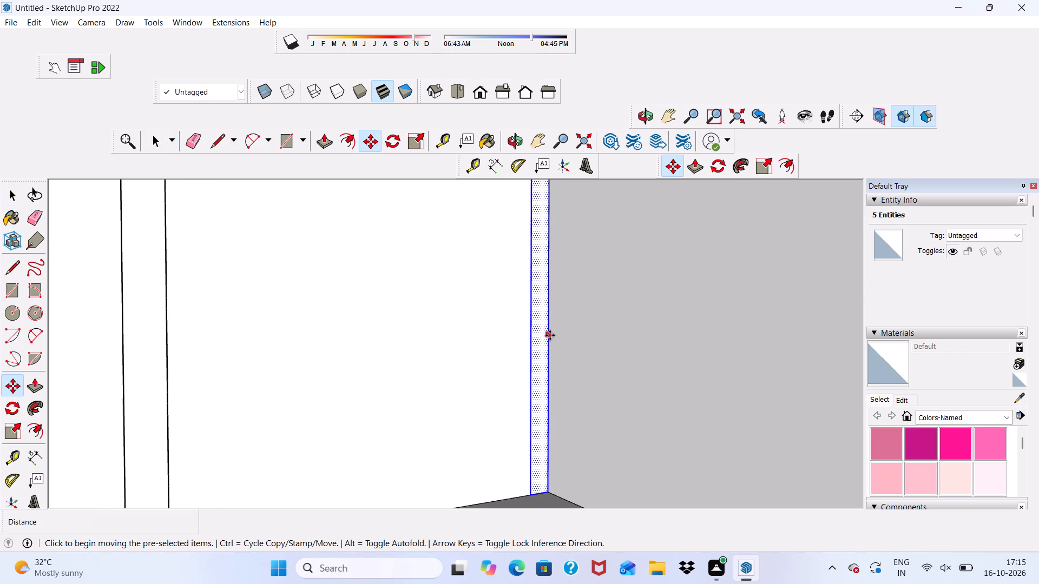
click(540, 344)
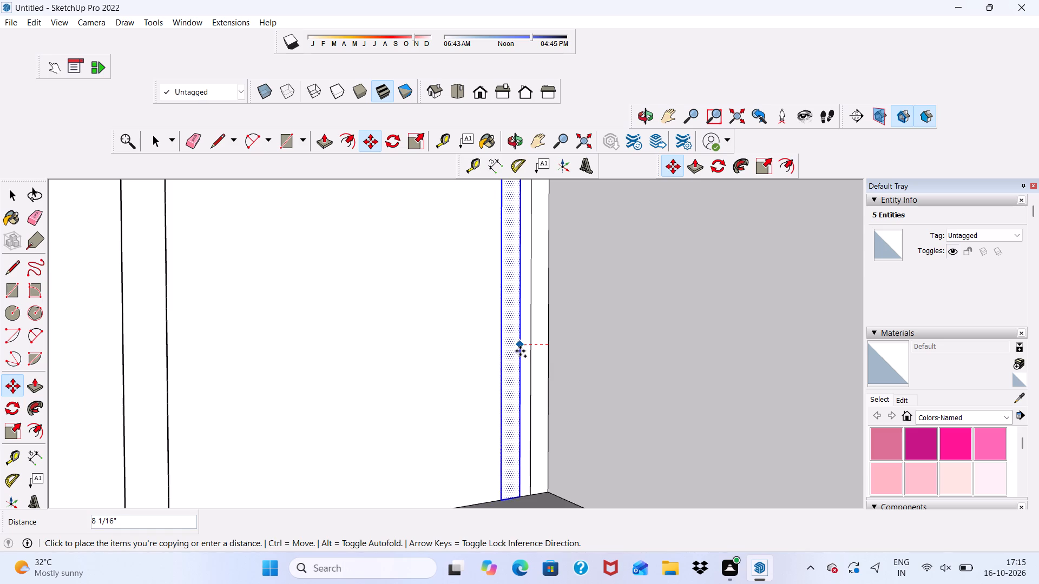
click(520, 351)
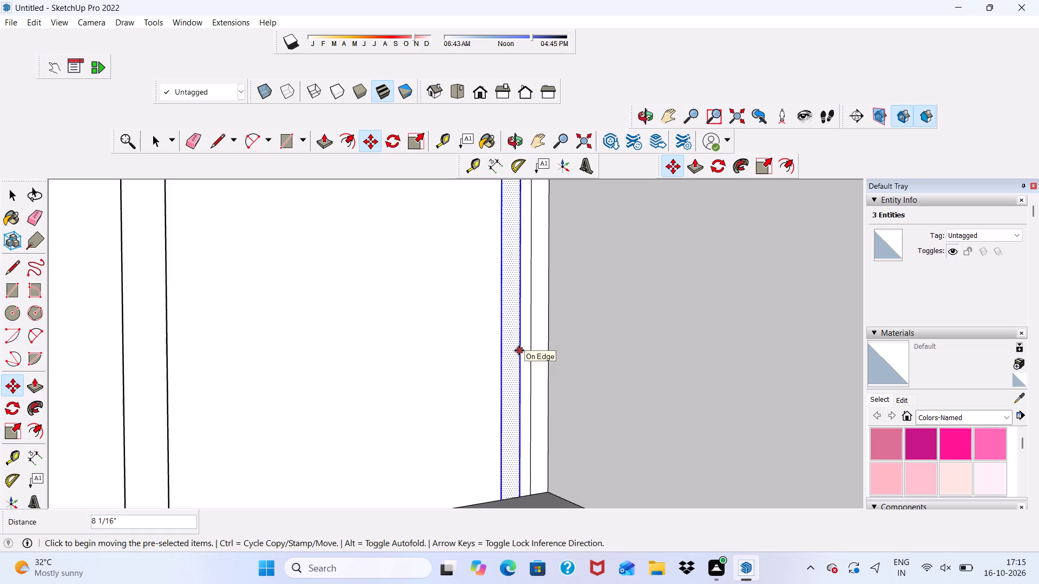
key(shift+asterisk)
text(25)
key(Return)
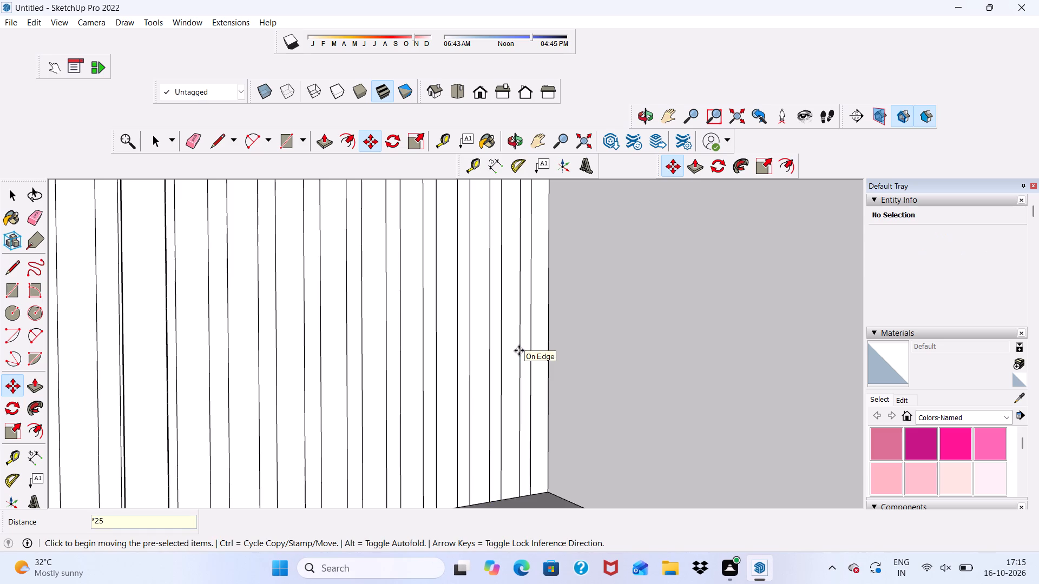
Erase the vertical strip lines crossing the left panel of the lower balcony's door.
scroll(519, 350, down, 12)
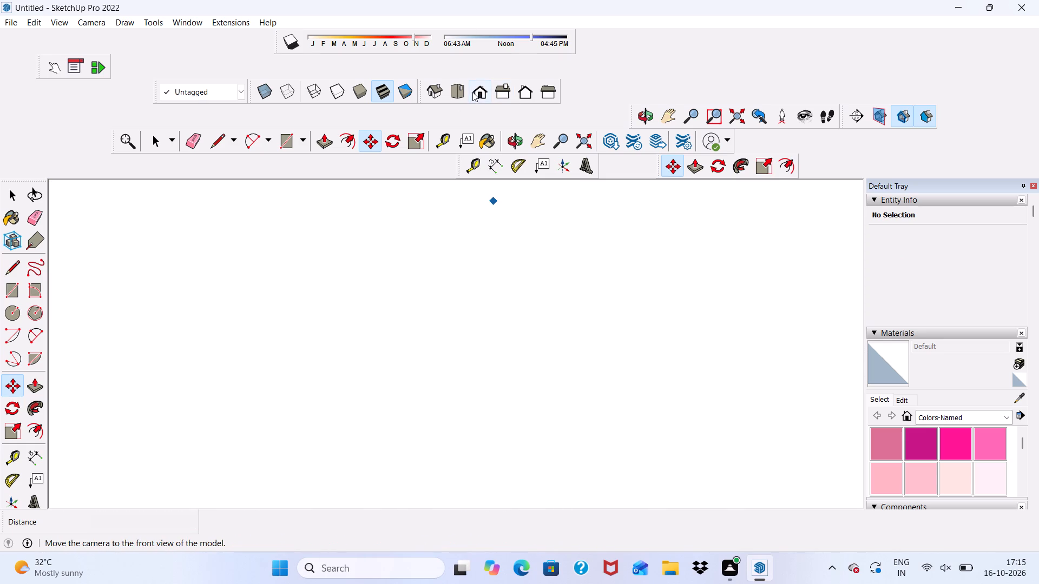
click(472, 92)
scroll(473, 230, down, 20)
scroll(473, 230, down, 10)
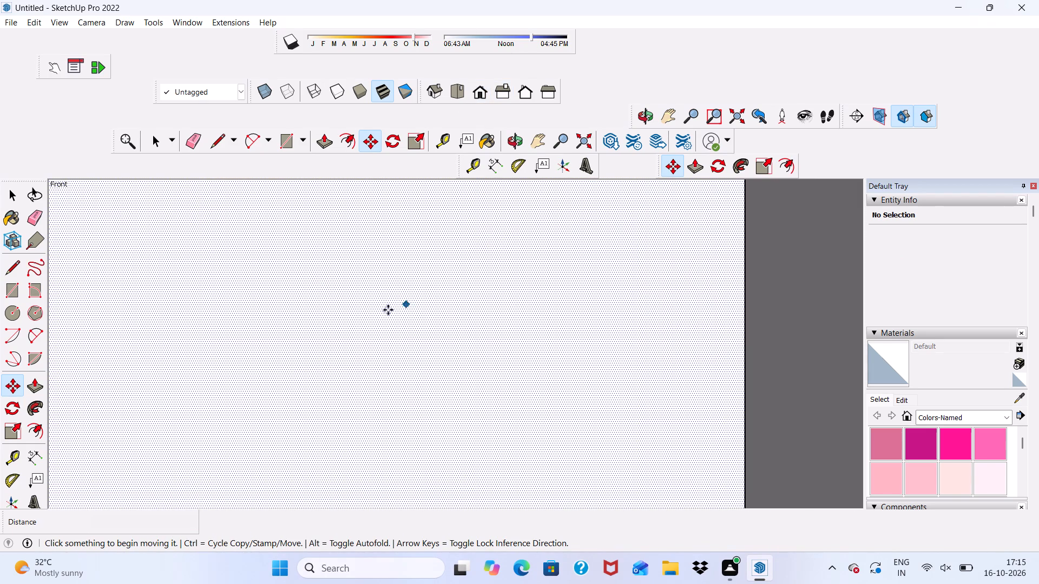
scroll(388, 310, down, 20)
scroll(388, 310, down, 13)
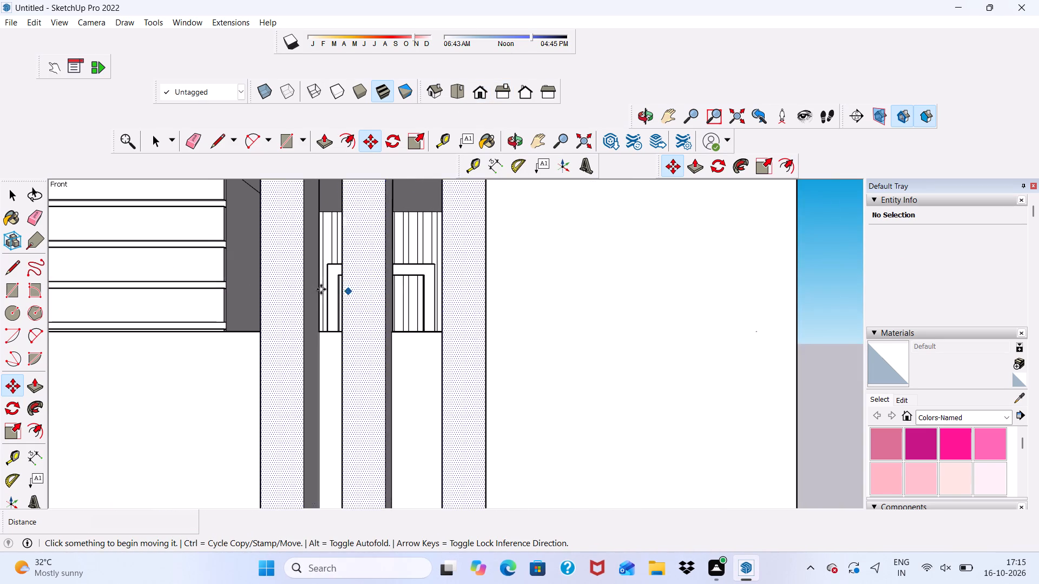
scroll(265, 287, up, 4)
scroll(255, 287, down, 13)
scroll(391, 275, up, 16)
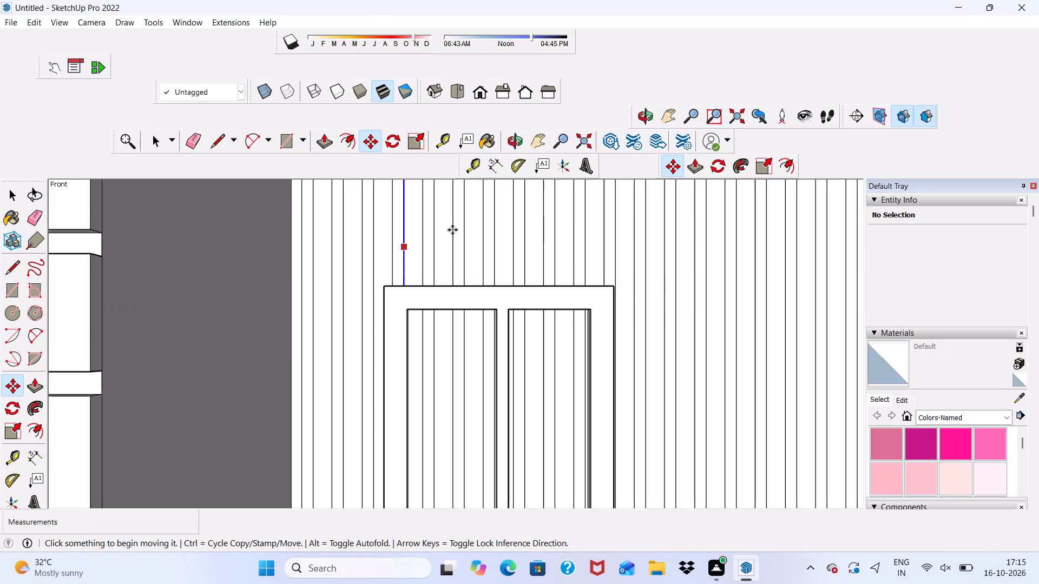
scroll(453, 229, down, 6)
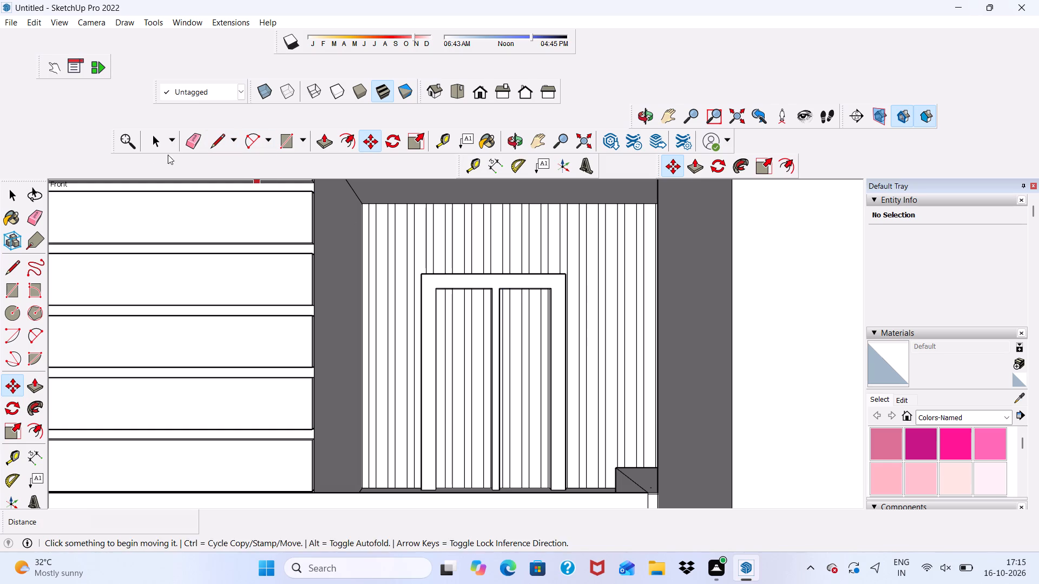
click(193, 135)
scroll(488, 366, up, 5)
middle_drag(464, 310, 447, 253)
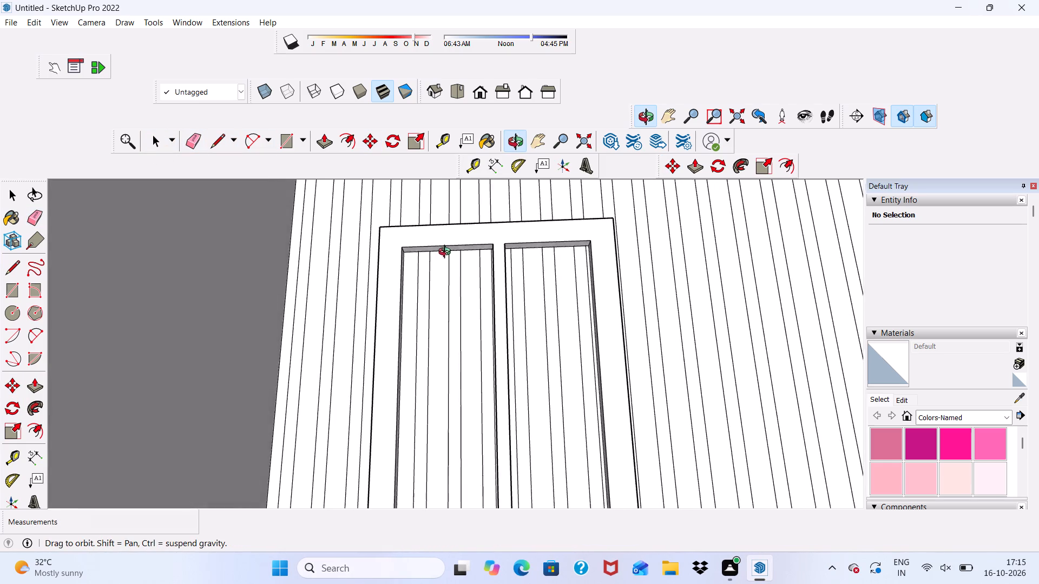
middle_drag(447, 253, 442, 242)
scroll(438, 267, up, 9)
drag(397, 272, 446, 272)
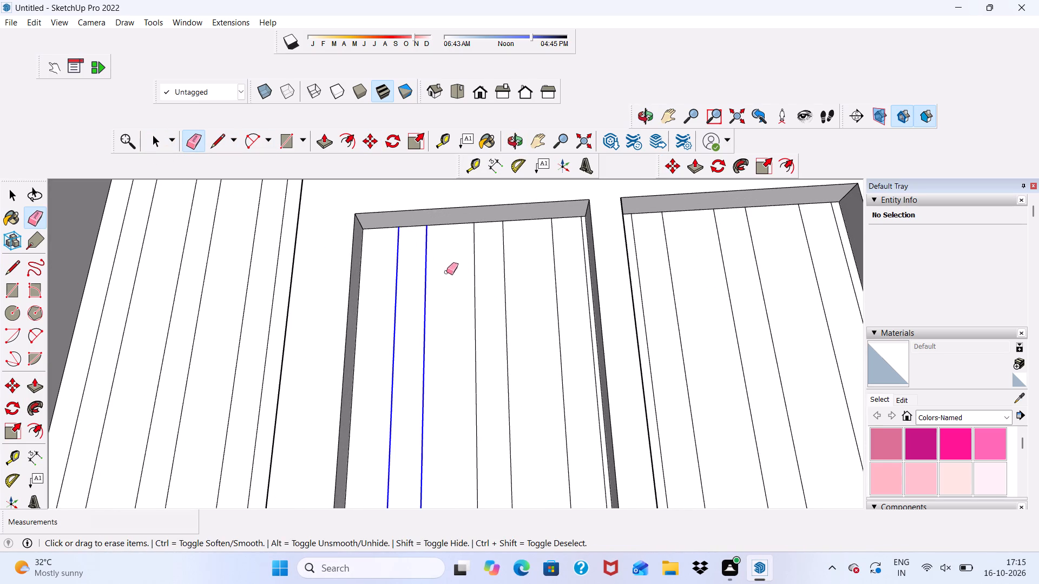
drag(446, 272, 571, 270)
click(573, 270)
scroll(577, 270, up, 7)
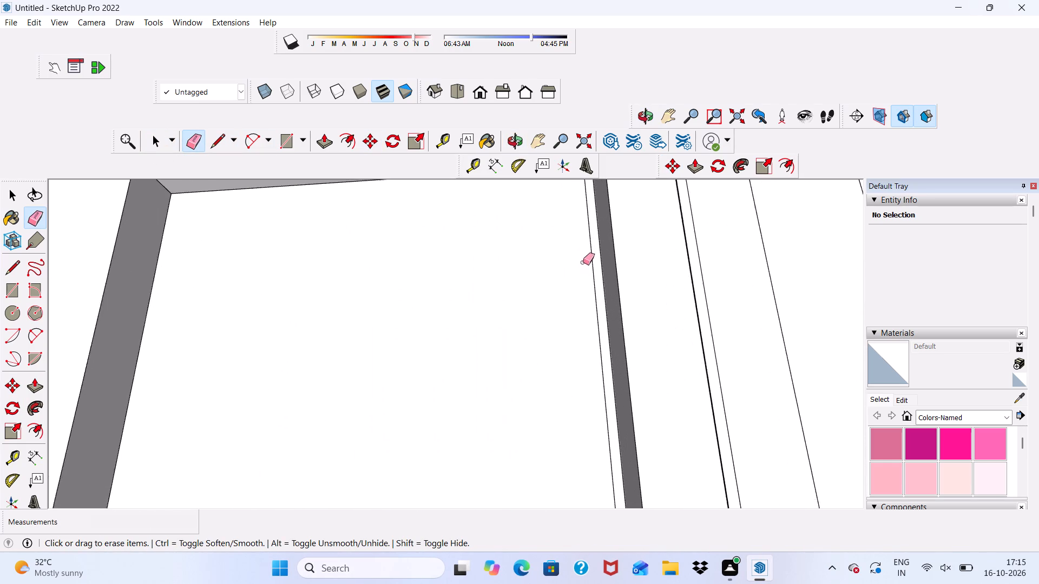
scroll(583, 262, up, 1)
click(591, 247)
Erase the vertical strip lines crossing the right panel of the lower balcony's door.
scroll(528, 295, down, 6)
middle_drag(647, 305, 645, 307)
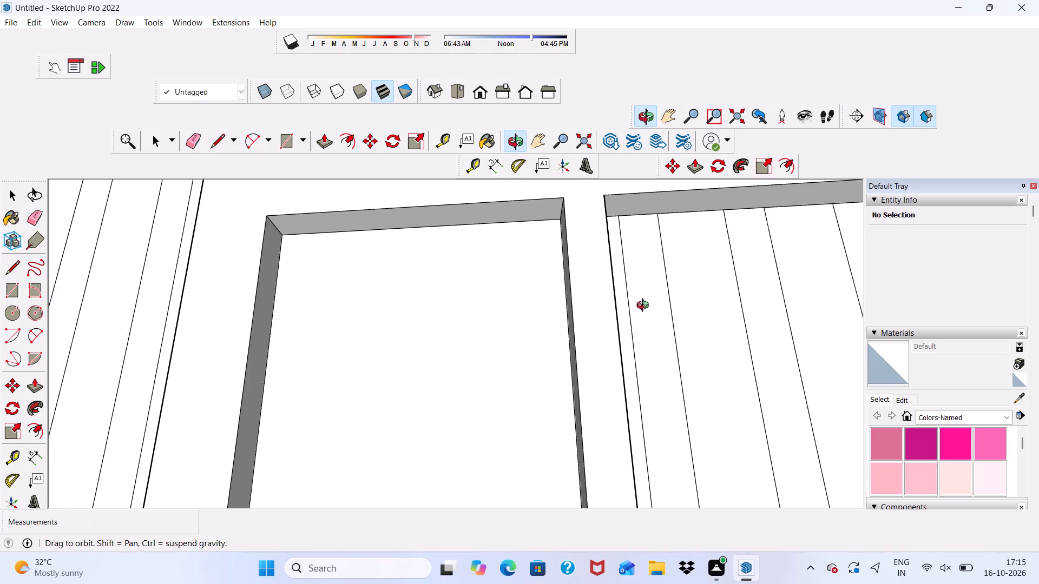
middle_drag(645, 307, 589, 340)
scroll(607, 331, up, 1)
drag(624, 323, 756, 320)
click(757, 320)
scroll(659, 317, up, 3)
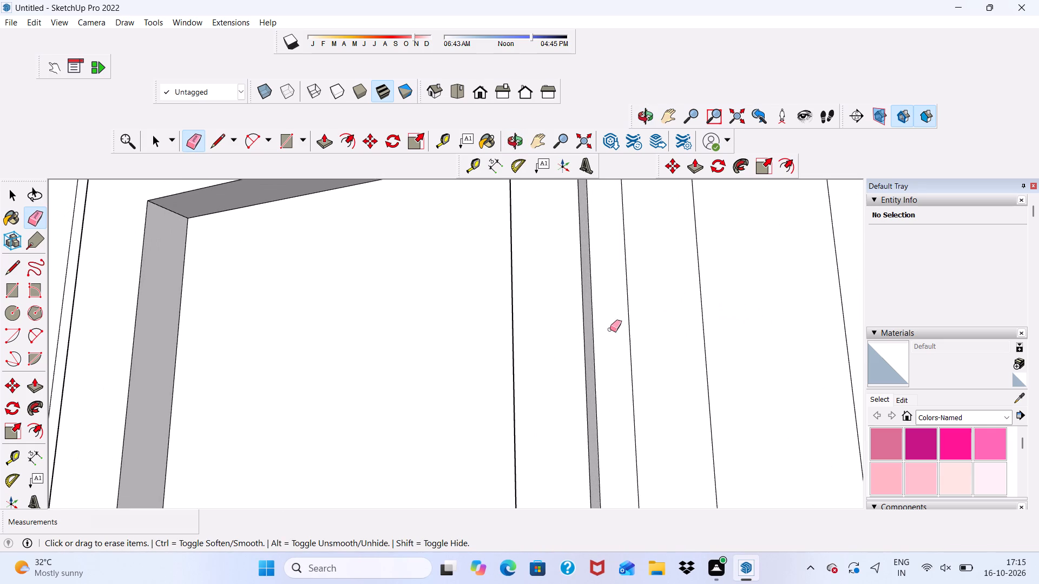
drag(620, 327, 642, 330)
drag(643, 330, 666, 334)
drag(667, 334, 711, 335)
scroll(476, 322, down, 6)
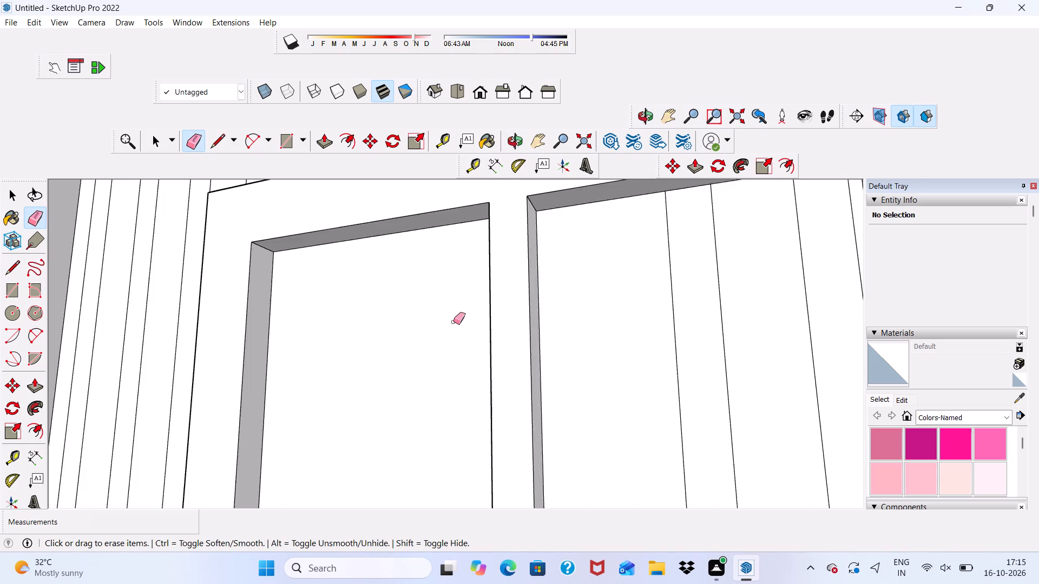
scroll(453, 322, down, 5)
middle_drag(534, 324, 675, 358)
scroll(620, 314, up, 10)
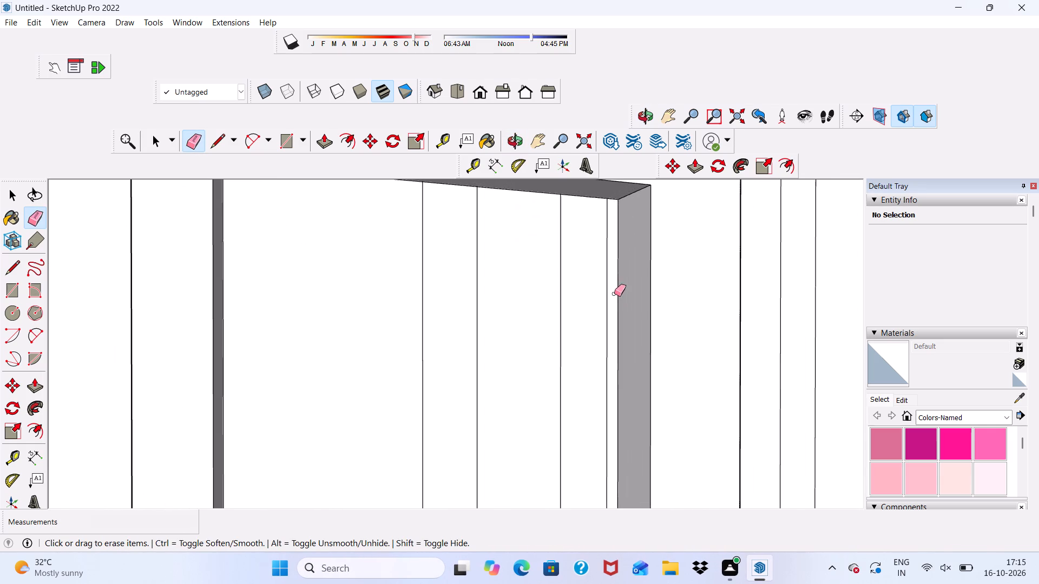
drag(610, 294, 430, 331)
double_click(424, 333)
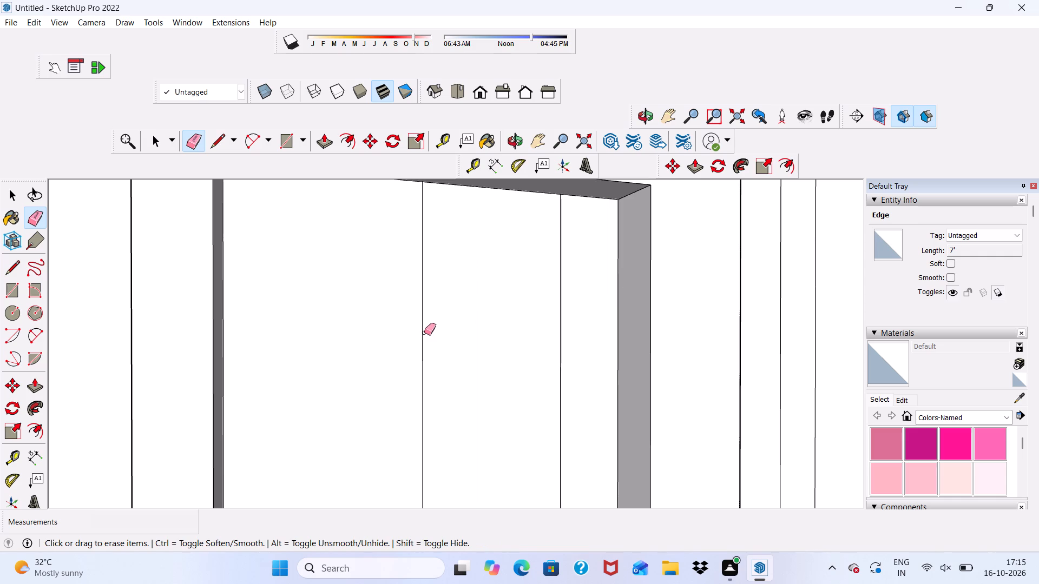
drag(415, 340, 429, 343)
click(429, 343)
click(560, 338)
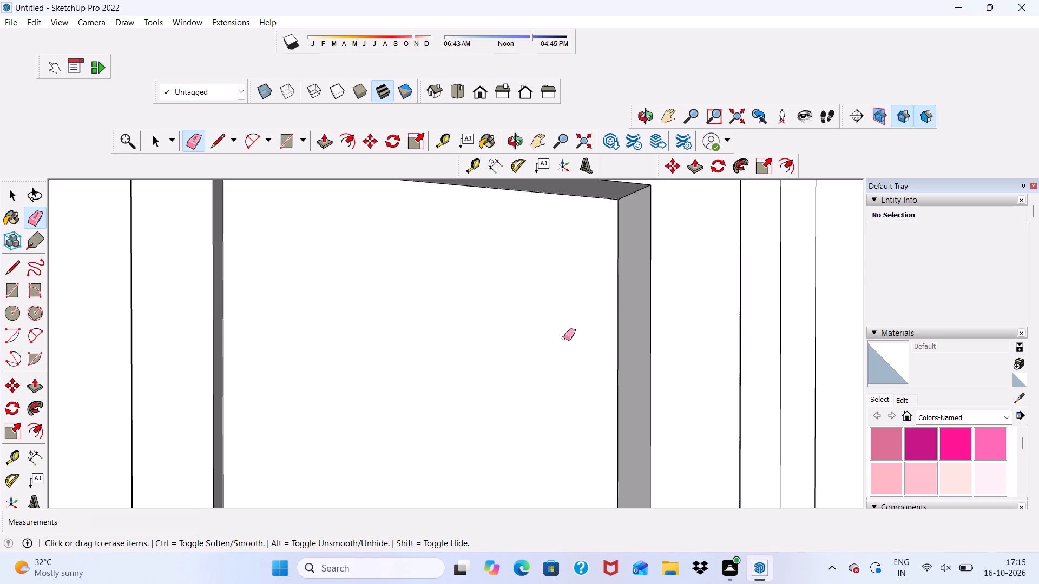
scroll(425, 355, down, 10)
key(space)
Pull the corner strip at the right end of the lower balcony's back wall out by 1".
scroll(370, 362, down, 4)
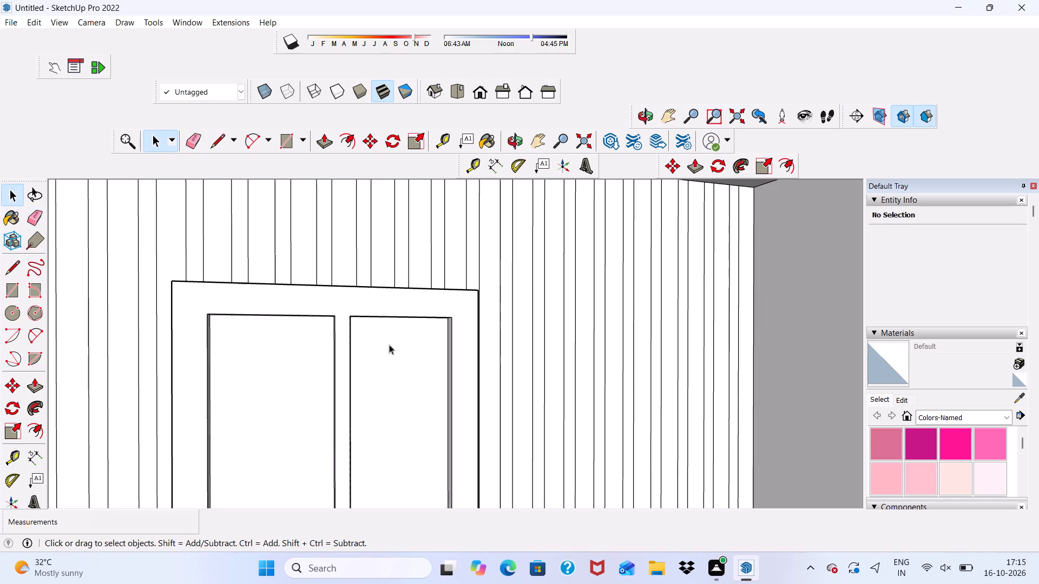
scroll(389, 344, down, 4)
scroll(688, 236, up, 9)
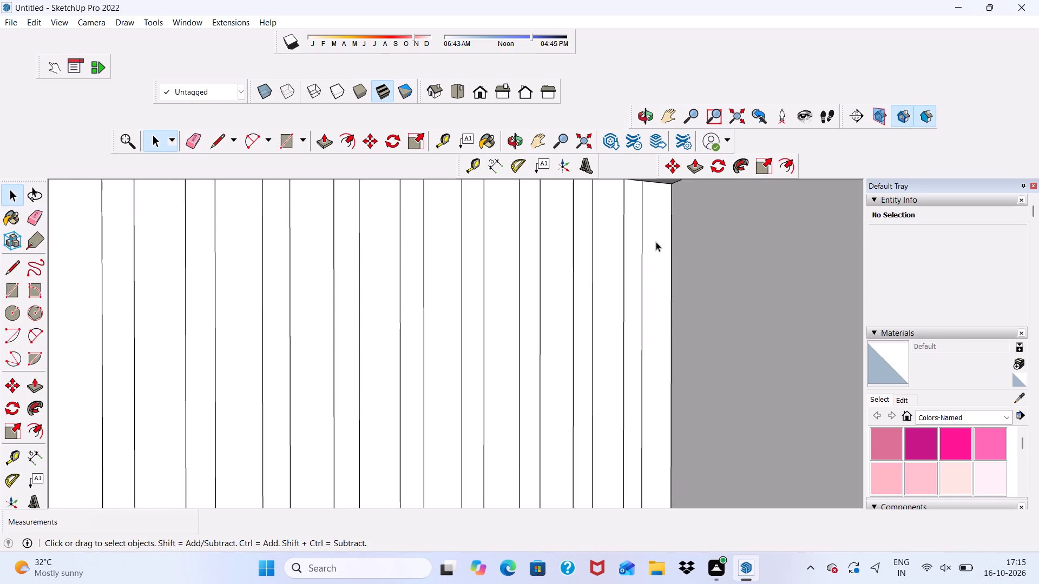
click(656, 242)
click(321, 142)
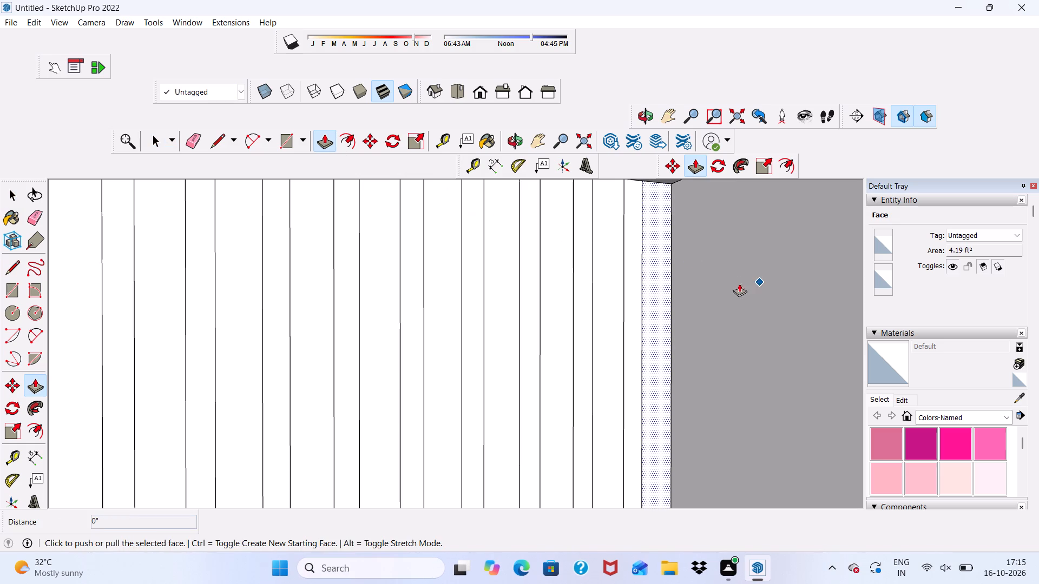
click(659, 301)
text(1")
key(Return)
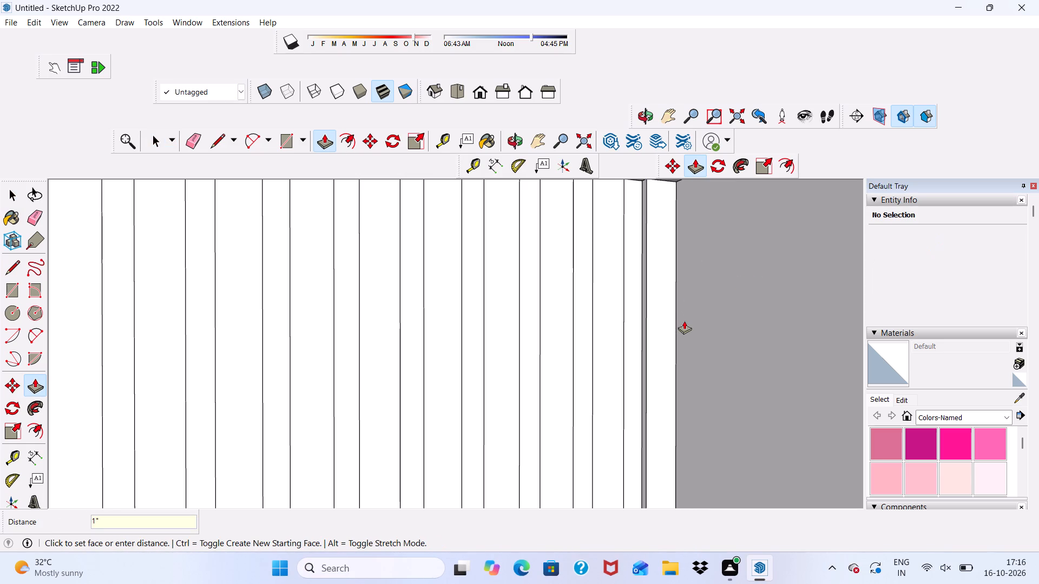
Pull the three alternate strips nearest the raised corner strip out 1", flush with it.
scroll(619, 316, up, 1)
scroll(616, 324, down, 1)
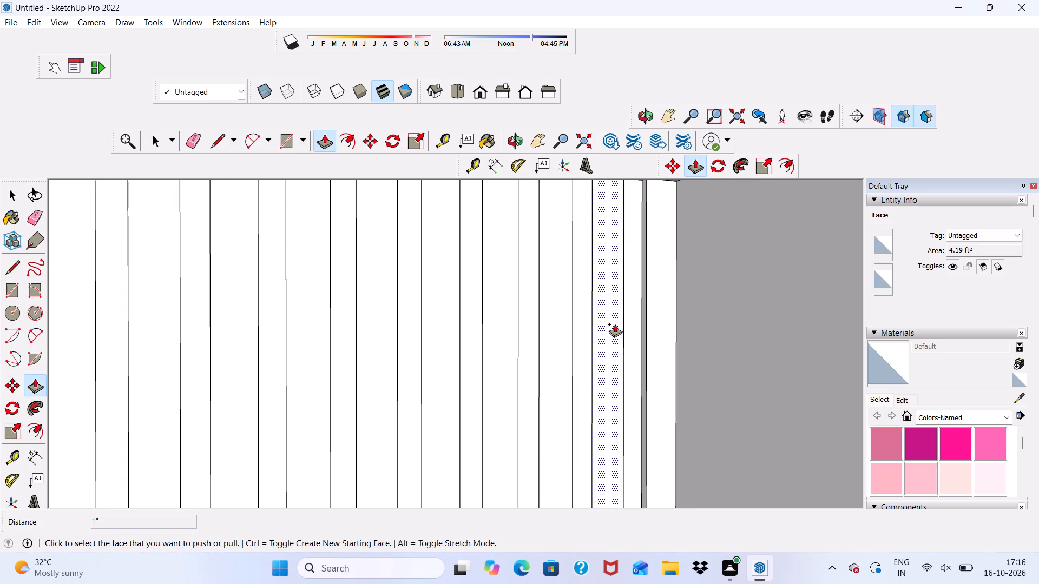
click(611, 330)
scroll(677, 329, down, 1)
middle_drag(677, 329, 548, 354)
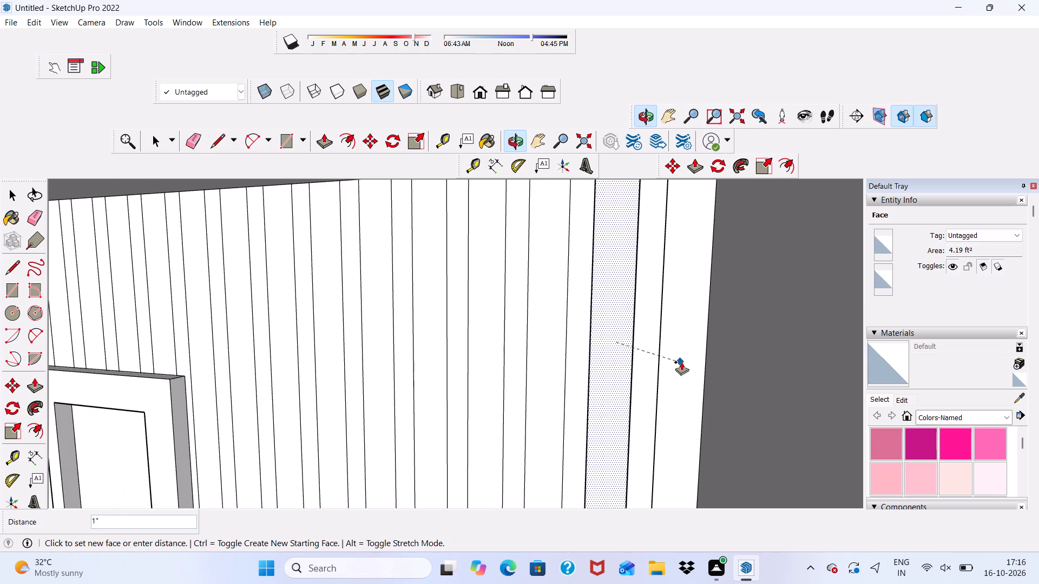
click(682, 353)
click(549, 346)
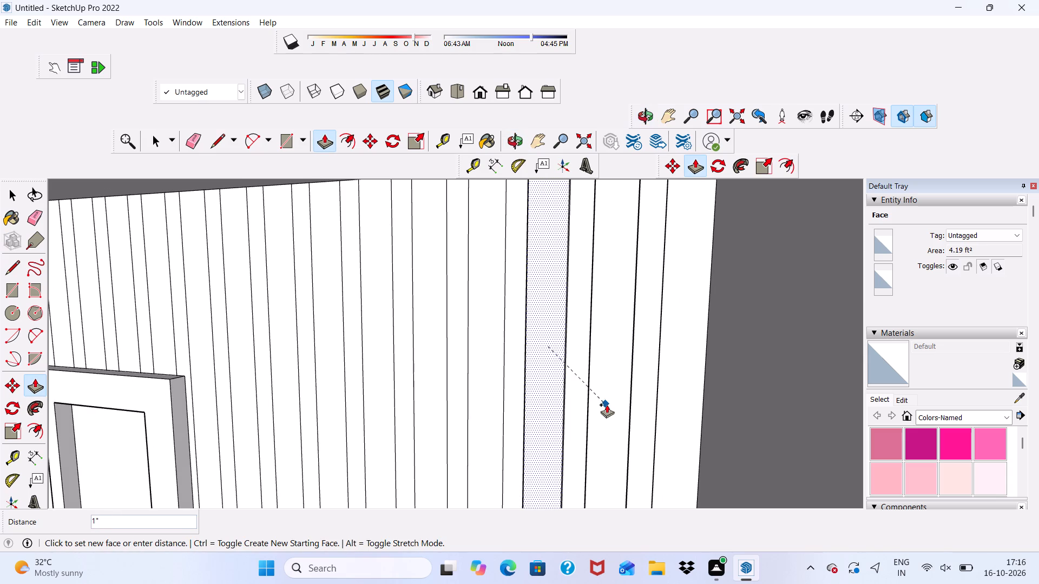
click(607, 404)
click(491, 373)
click(561, 435)
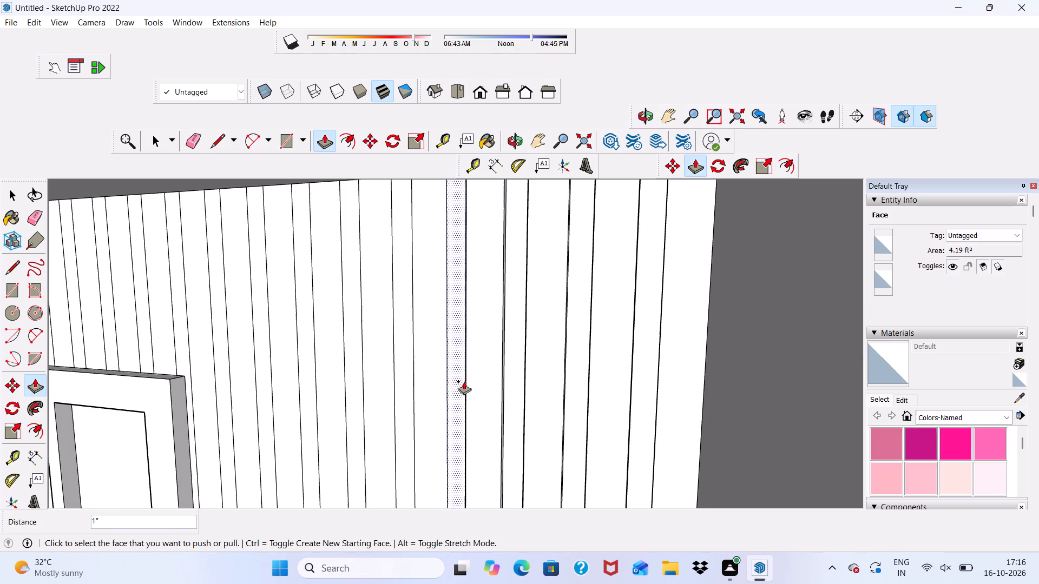
Pull the following four alternate strips towards the lower balcony's door out to the same 1" depth.
click(428, 371)
click(501, 425)
click(380, 367)
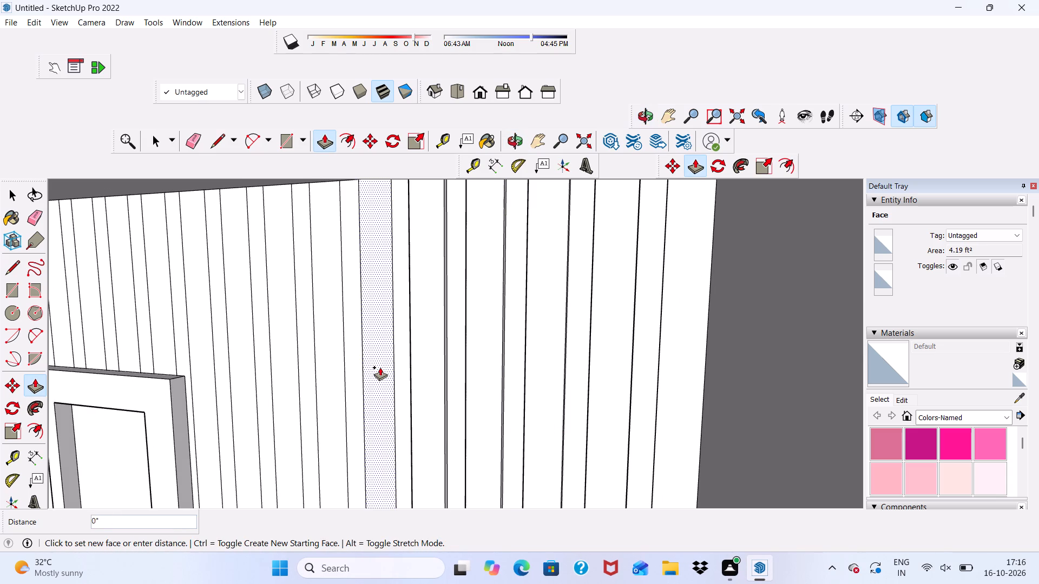
click(439, 432)
click(333, 393)
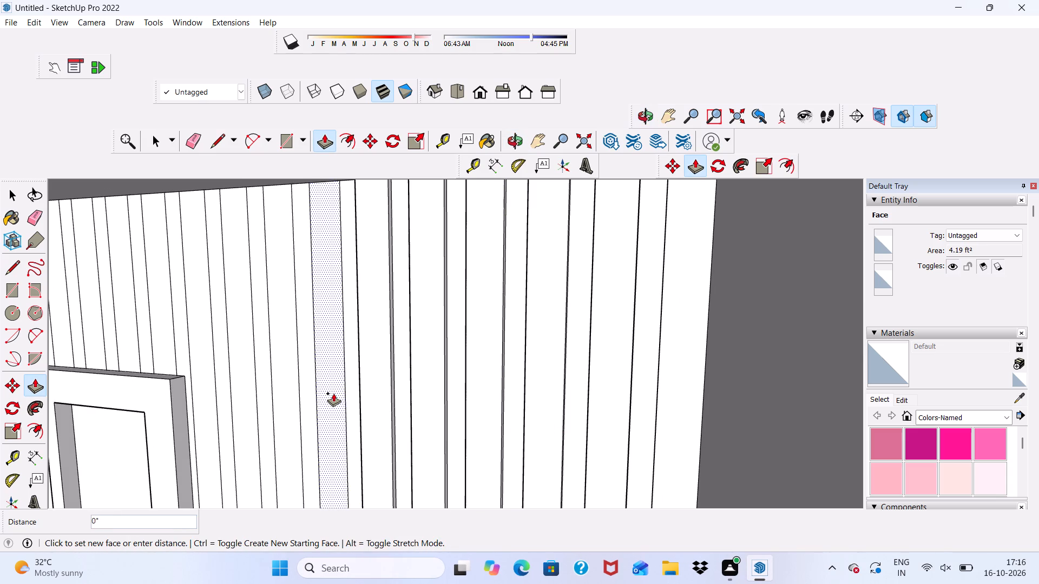
click(378, 435)
click(297, 406)
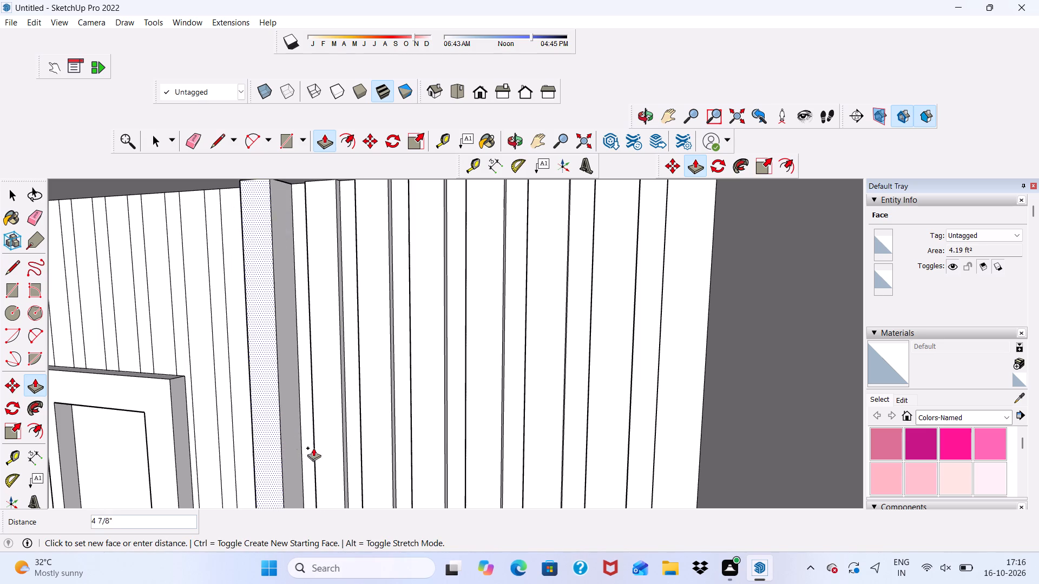
click(331, 440)
Pull the last two alternate full-height strips beside the door's right edge out 1" to match the raised ones.
scroll(386, 377, down, 3)
scroll(257, 411, up, 1)
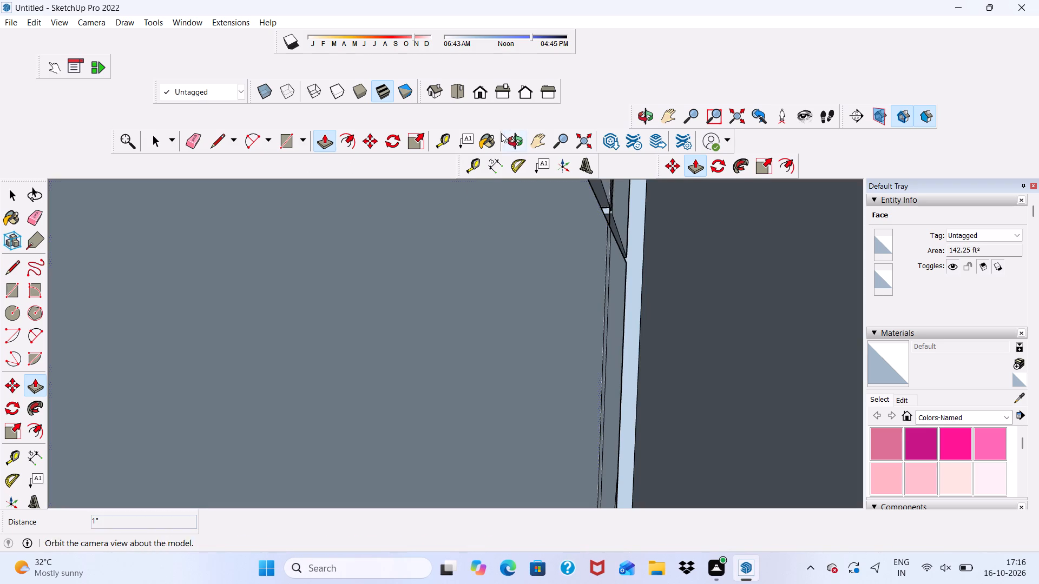
click(472, 84)
scroll(544, 255, down, 6)
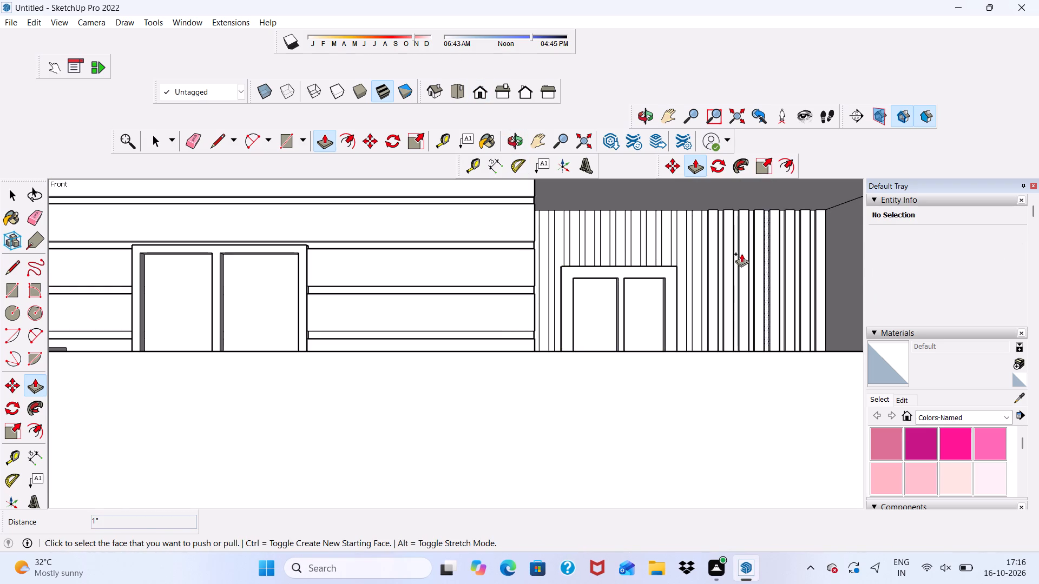
scroll(740, 253, up, 8)
middle_drag(719, 268, 751, 309)
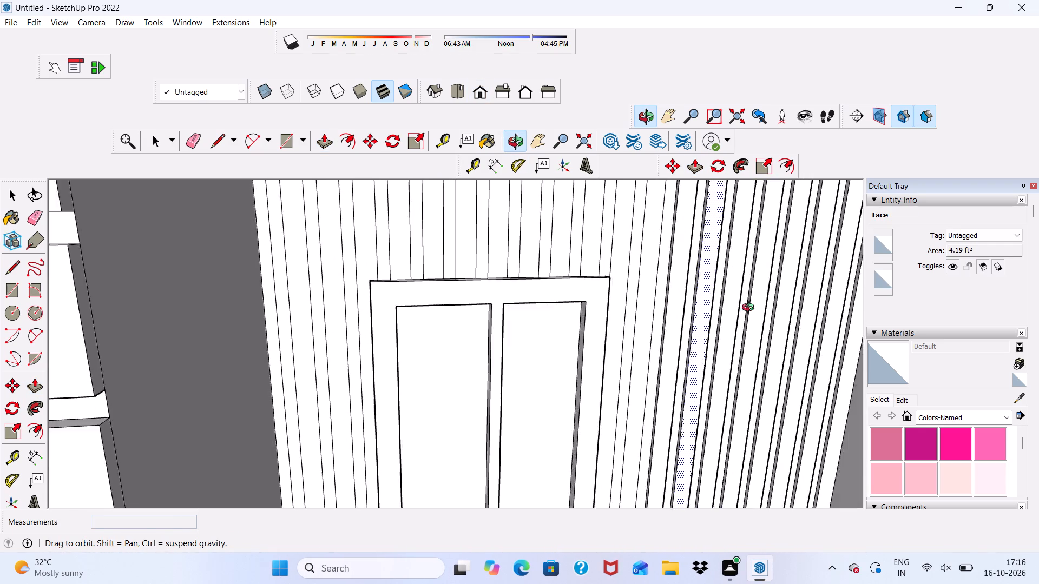
middle_drag(751, 309, 699, 308)
scroll(678, 301, up, 3)
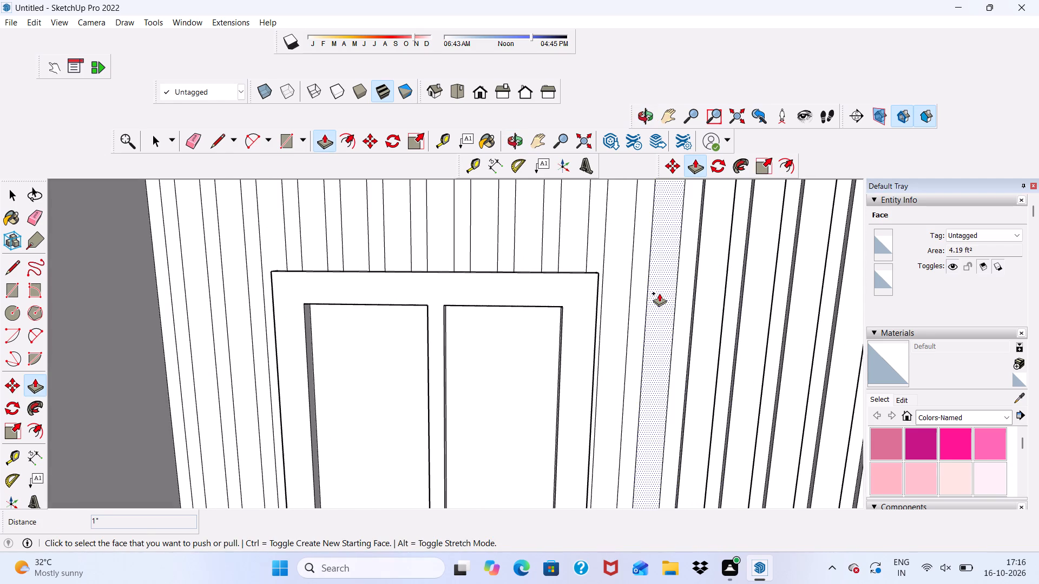
click(659, 293)
scroll(700, 295, down, 2)
middle_drag(699, 295, 617, 306)
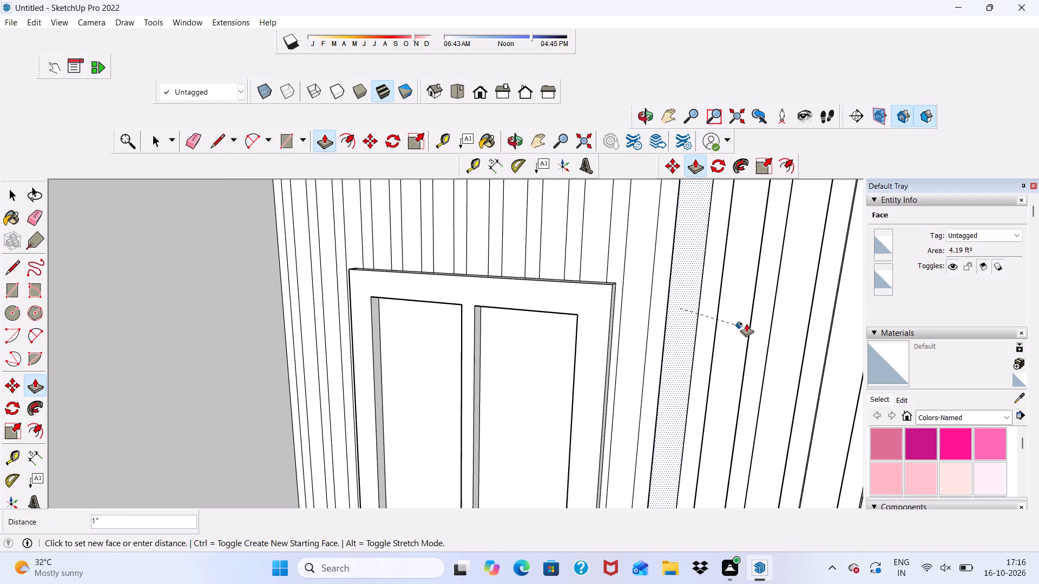
click(746, 318)
scroll(627, 299, up, 2)
click(627, 298)
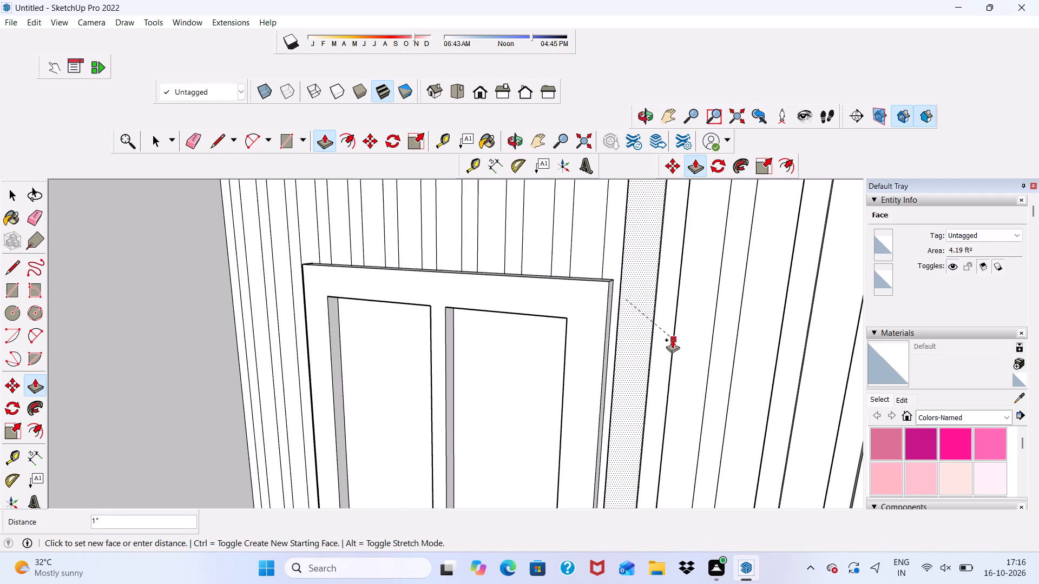
click(712, 332)
Pull the first three alternate short strips above the door, starting from its right corner, out 1".
click(589, 247)
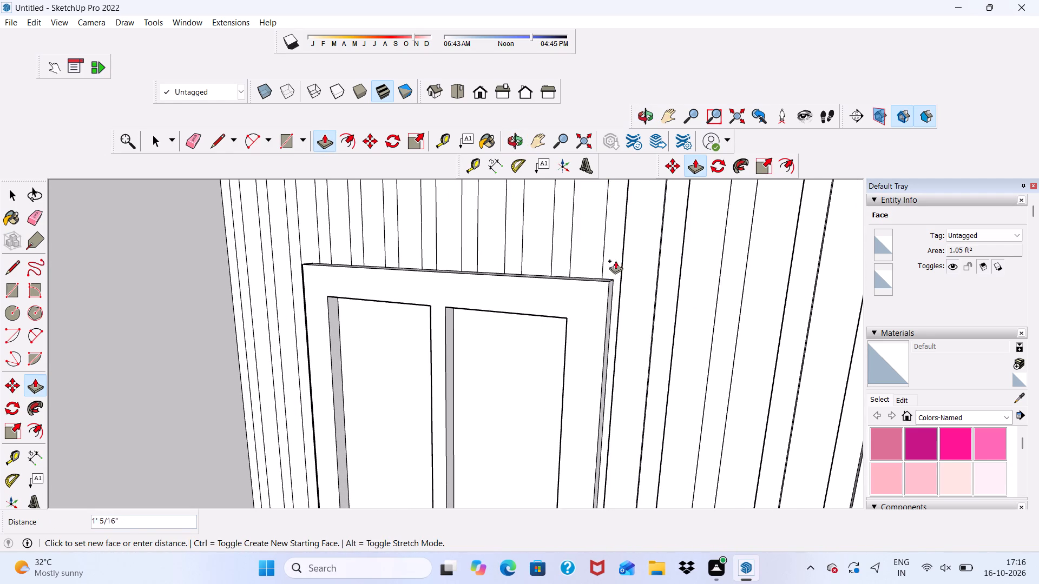
scroll(661, 275, up, 1)
click(661, 276)
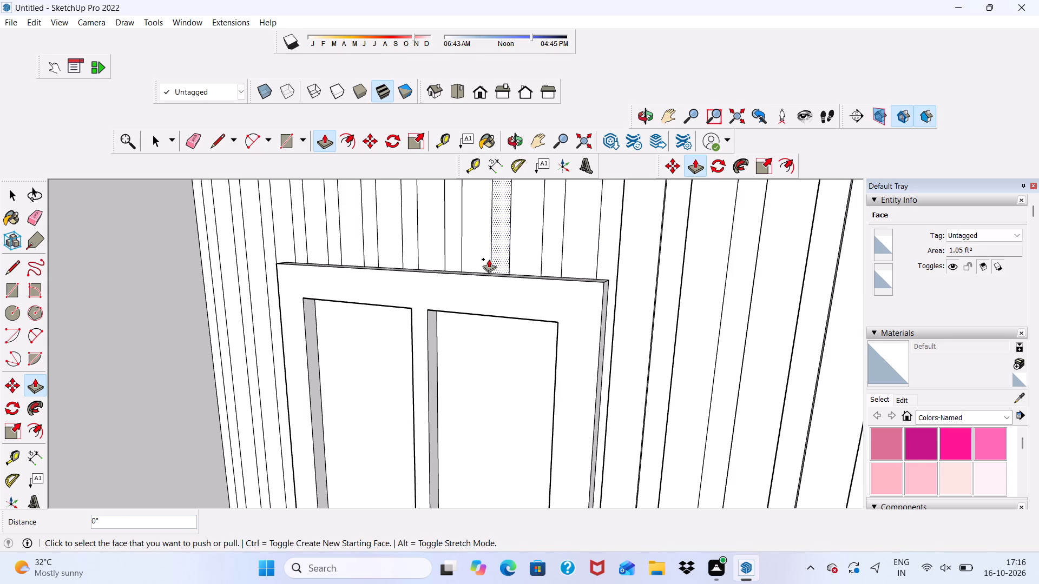
scroll(562, 247, down, 1)
scroll(578, 251, up, 3)
click(580, 251)
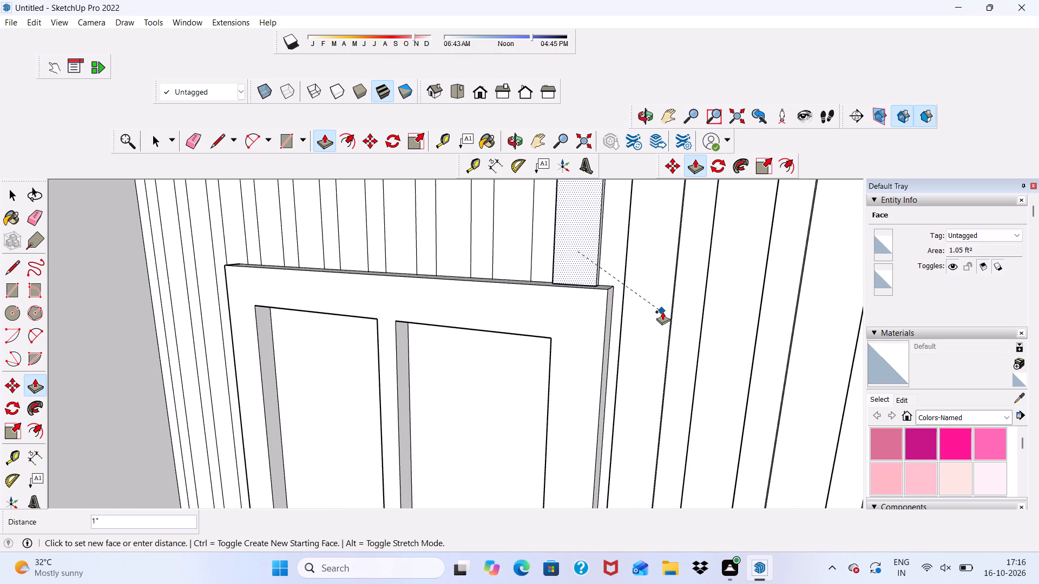
click(670, 304)
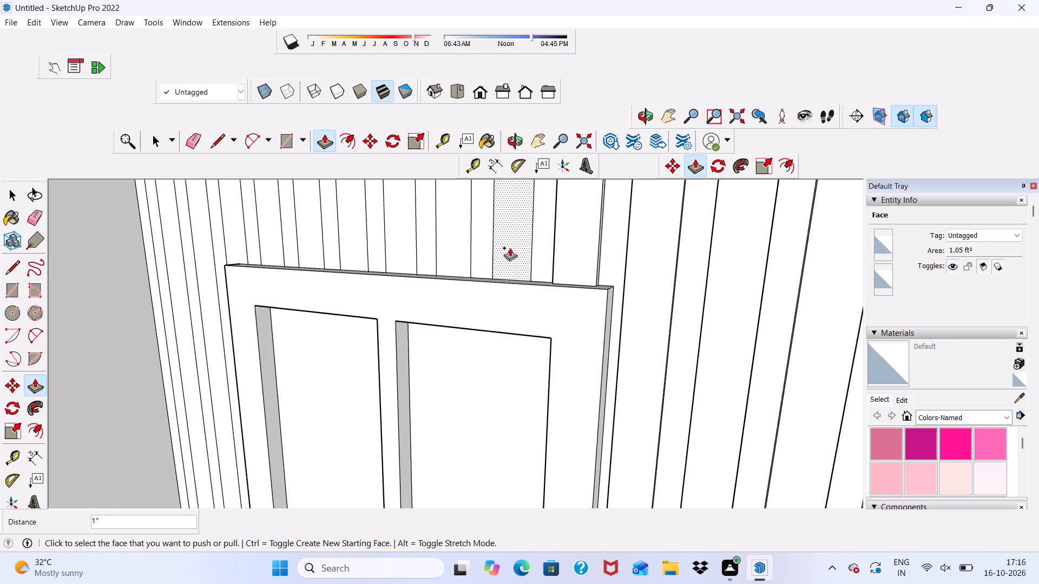
click(510, 248)
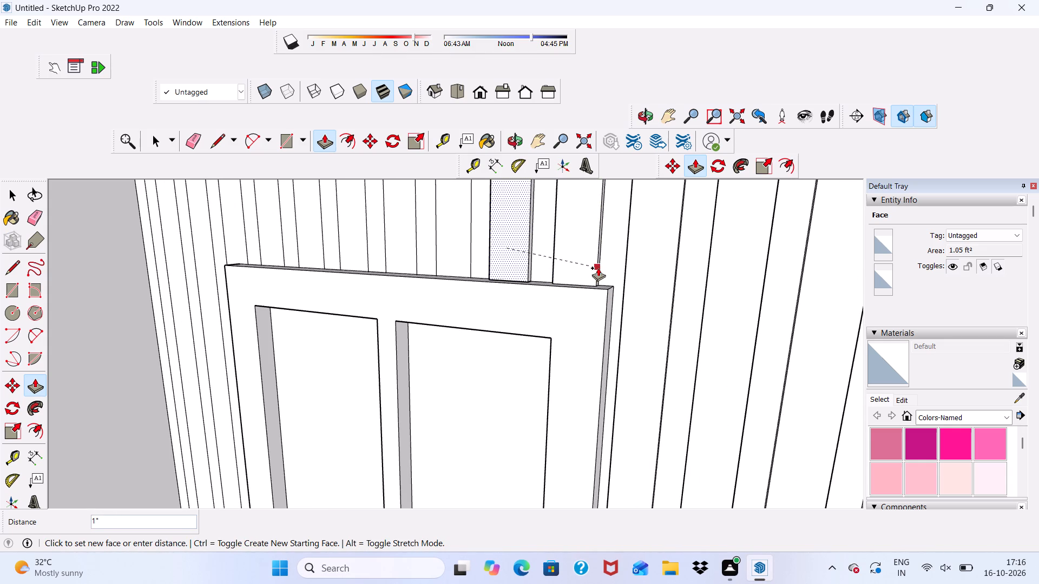
click(598, 268)
scroll(444, 221, up, 1)
click(444, 221)
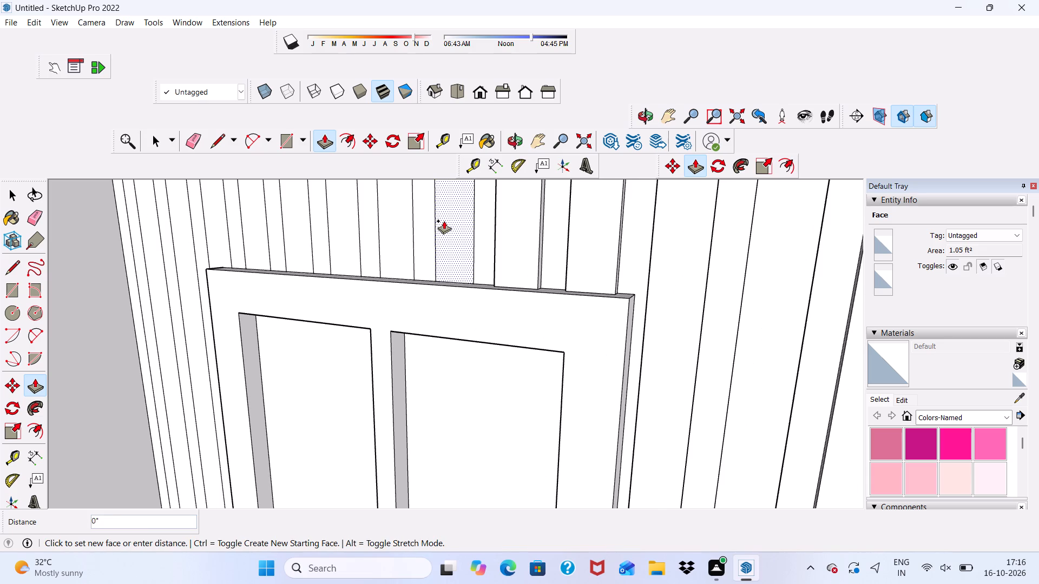
click(538, 274)
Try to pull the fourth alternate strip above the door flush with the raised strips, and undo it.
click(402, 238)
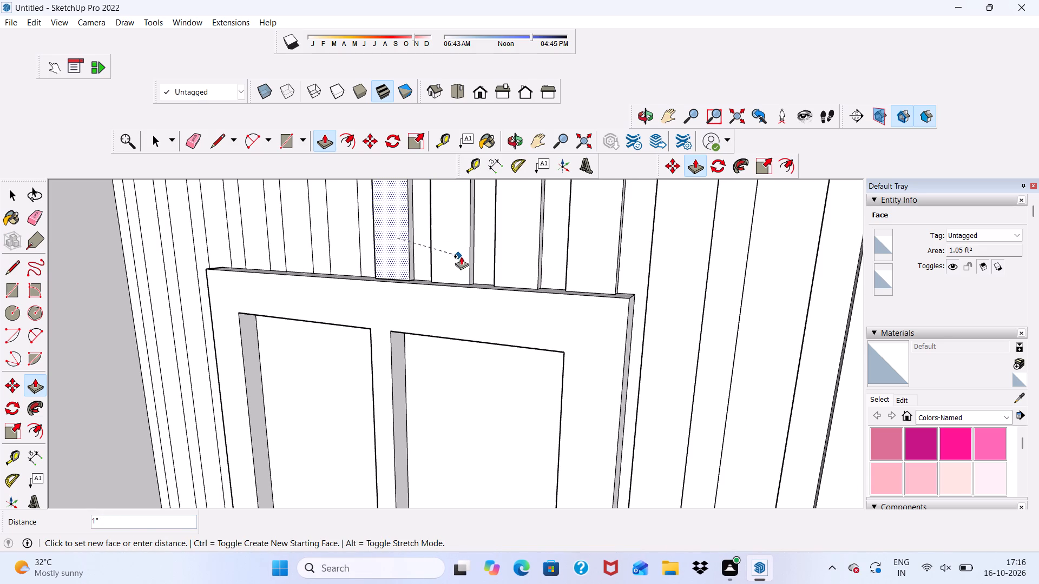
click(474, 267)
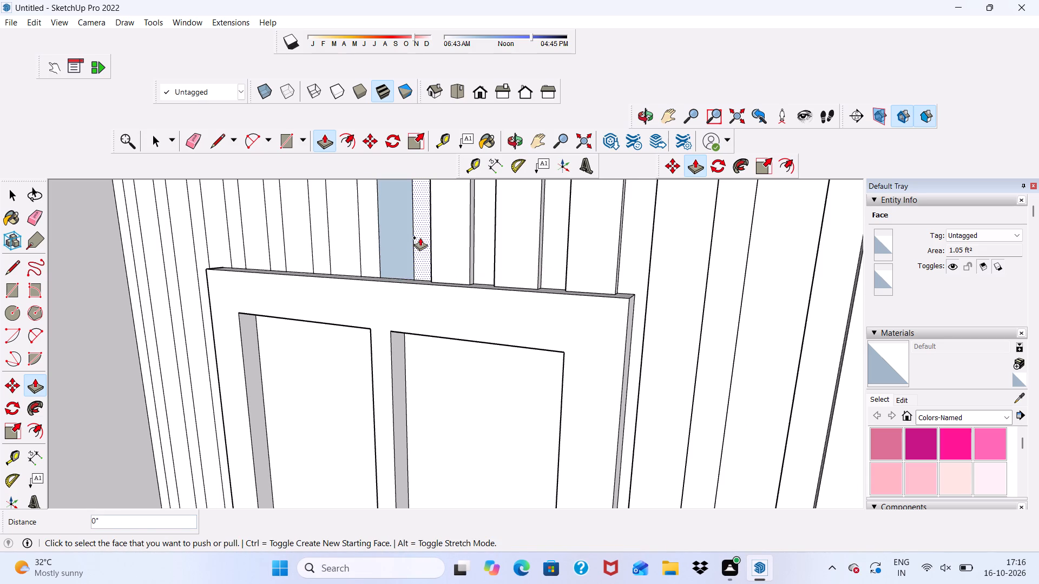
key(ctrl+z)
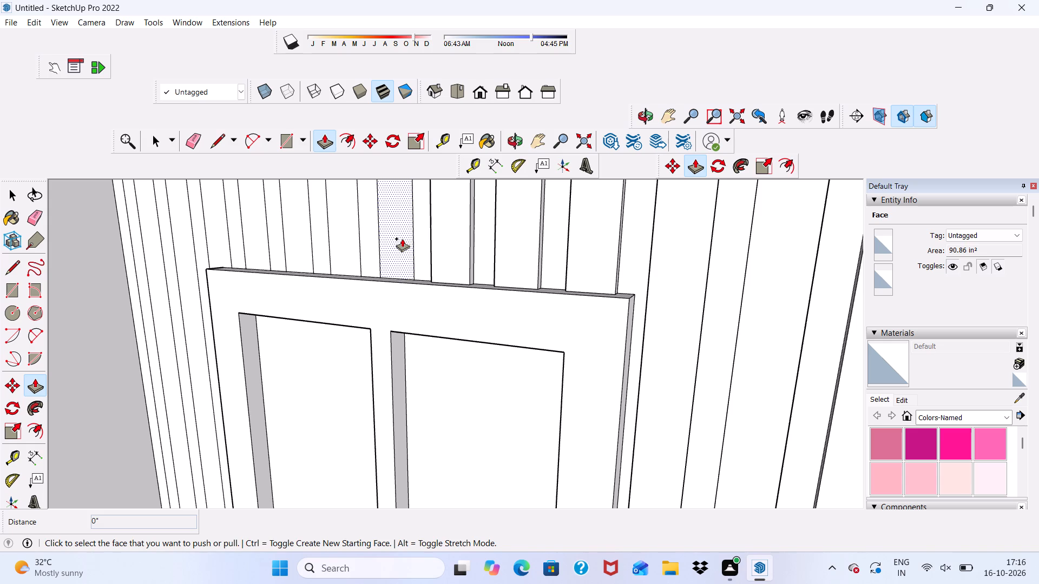
Pull the fourth, fifth and sixth alternate strips above the door, counted from its right corner, out 1".
click(402, 238)
click(468, 271)
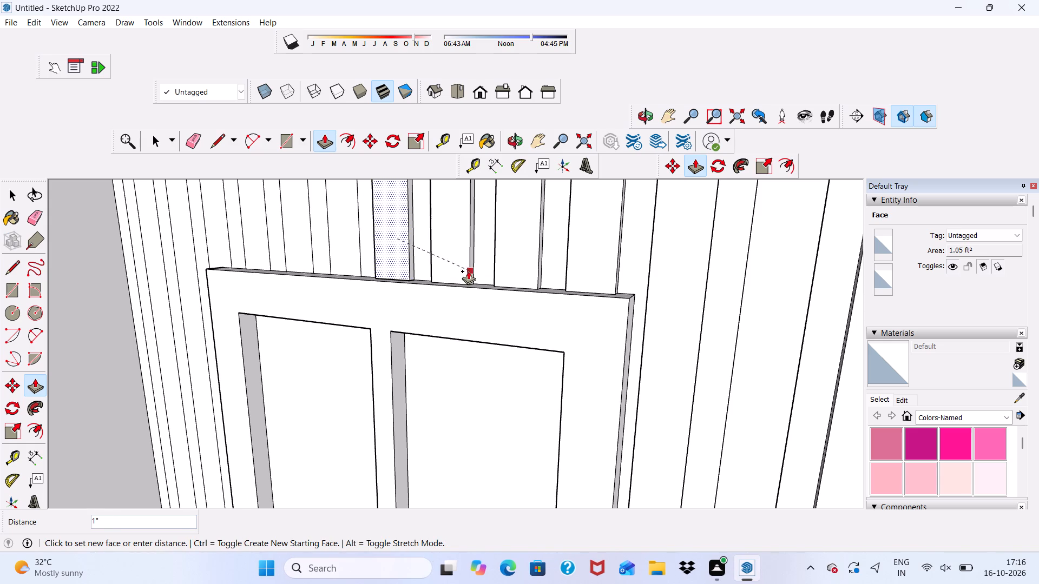
click(347, 241)
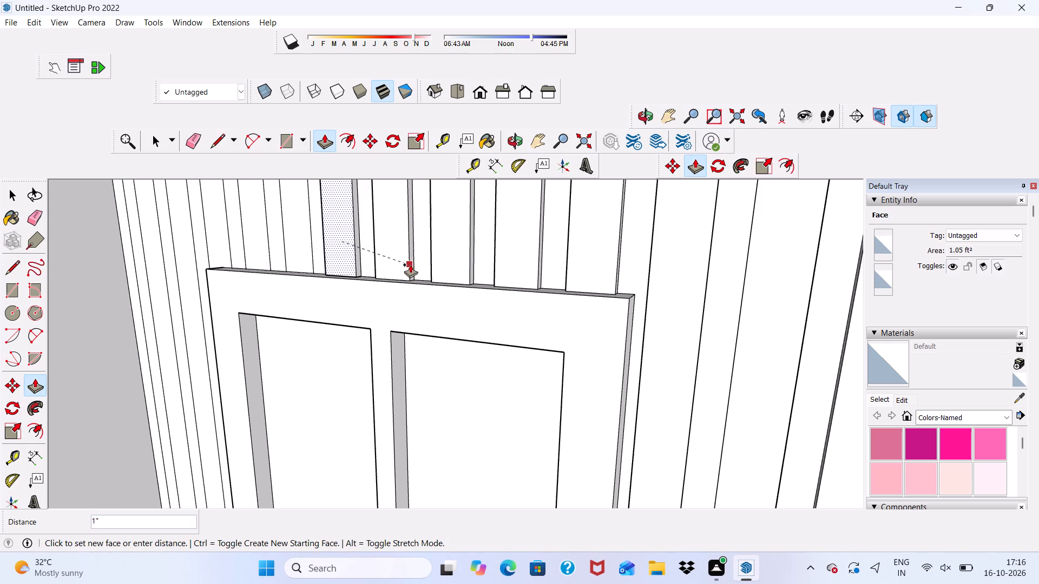
click(411, 264)
click(301, 239)
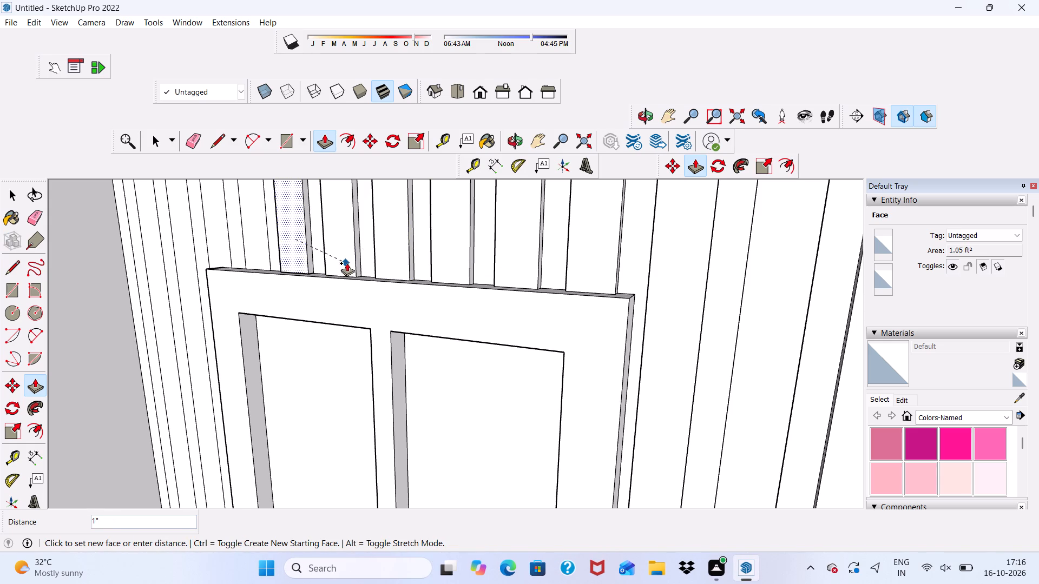
click(358, 261)
Pull the remaining two alternate strips up to the door frame's left corner out 1" to match the raised ones.
click(257, 233)
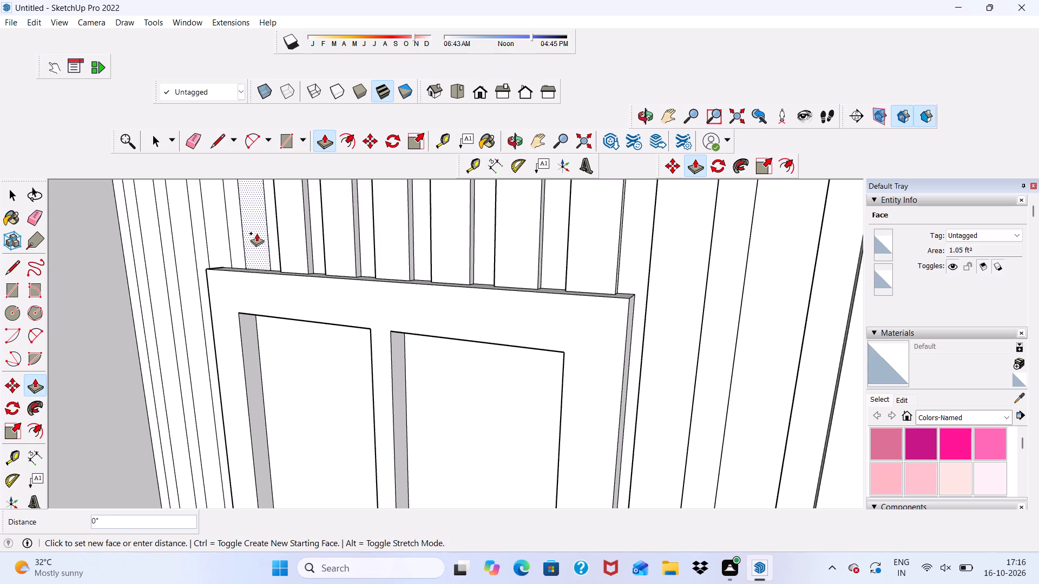
click(314, 264)
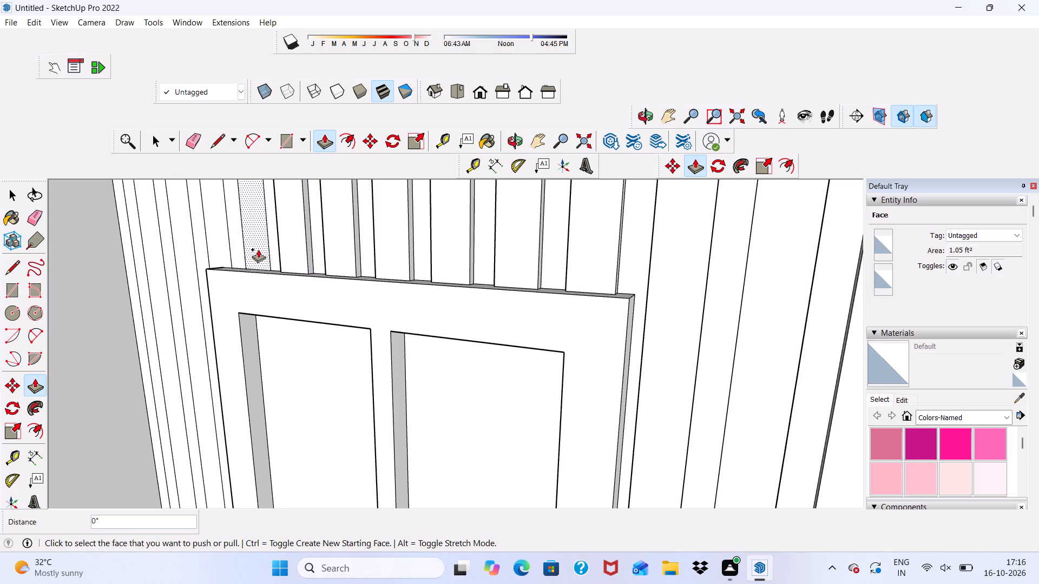
scroll(258, 249, up, 1)
click(257, 248)
click(313, 261)
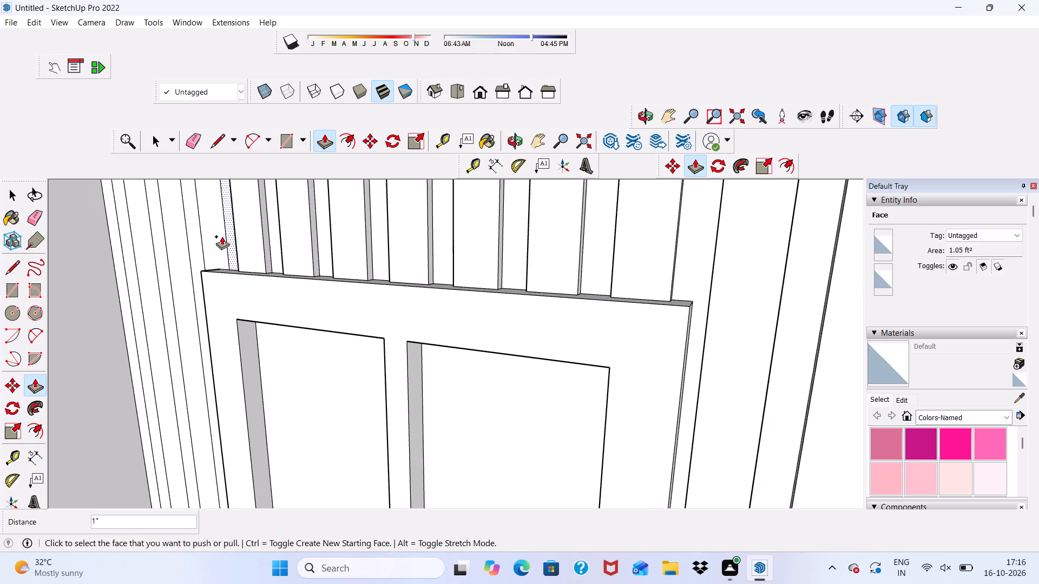
click(222, 236)
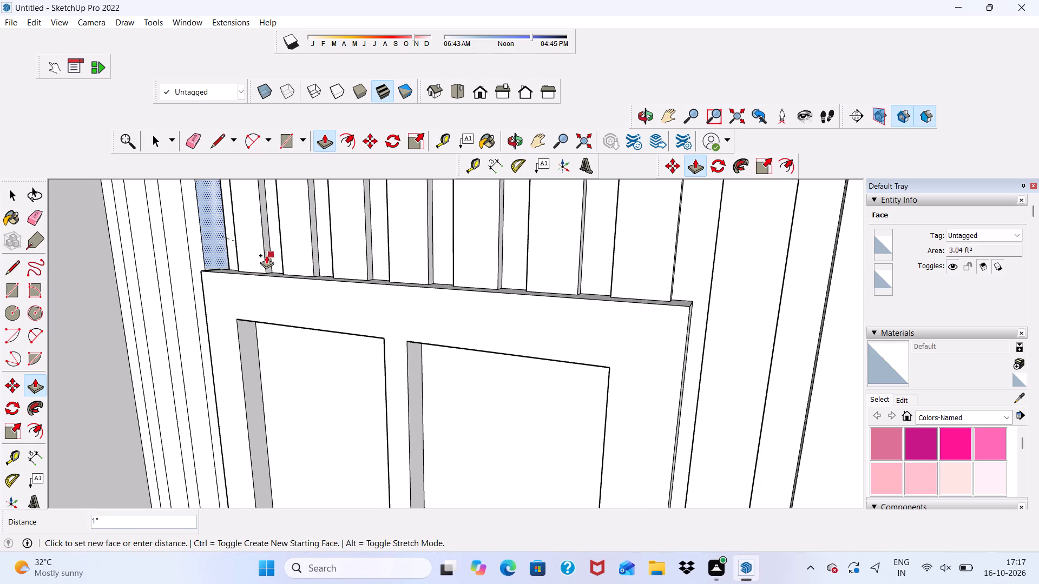
click(266, 255)
Pull the first two alternate full-height strips beyond the door frame's left side out 1" to match the raised ones.
click(180, 247)
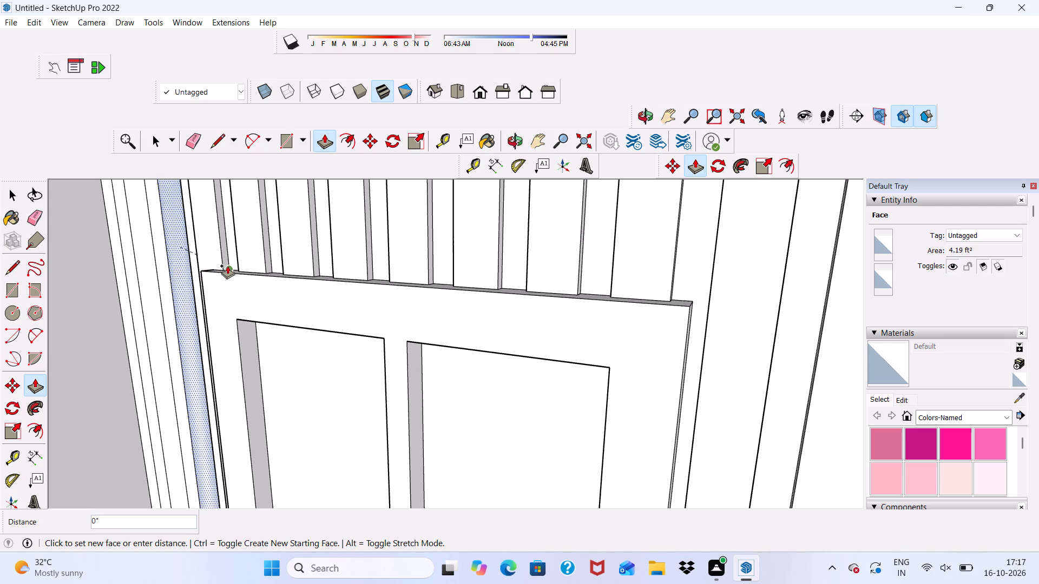
scroll(228, 256, up, 4)
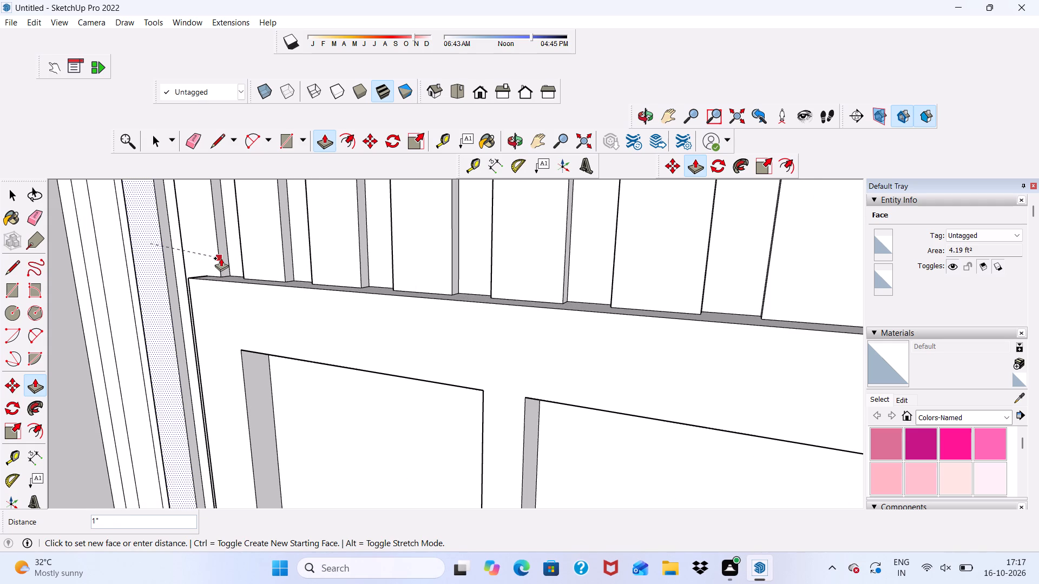
click(221, 258)
click(120, 270)
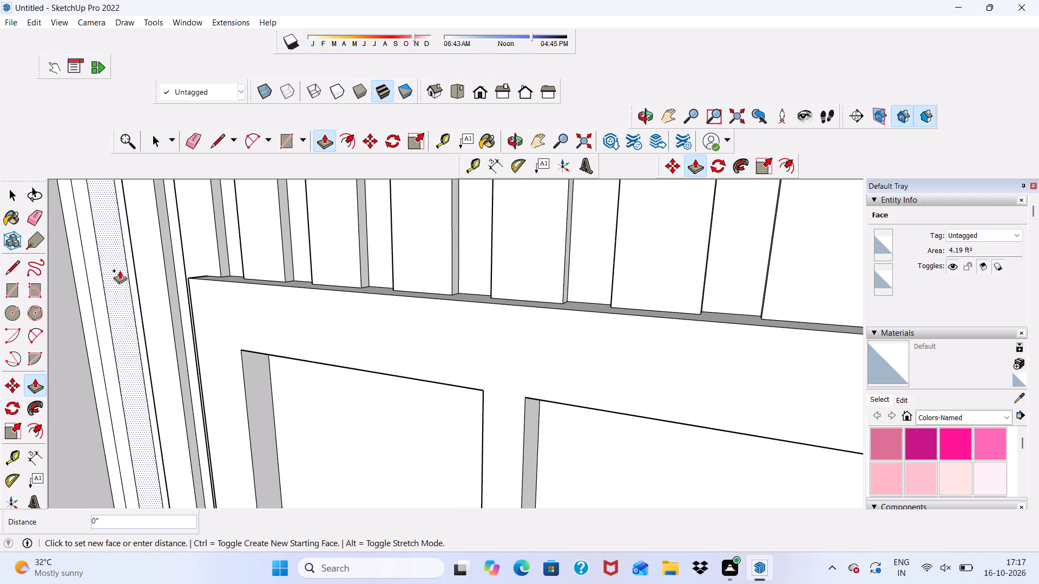
click(176, 324)
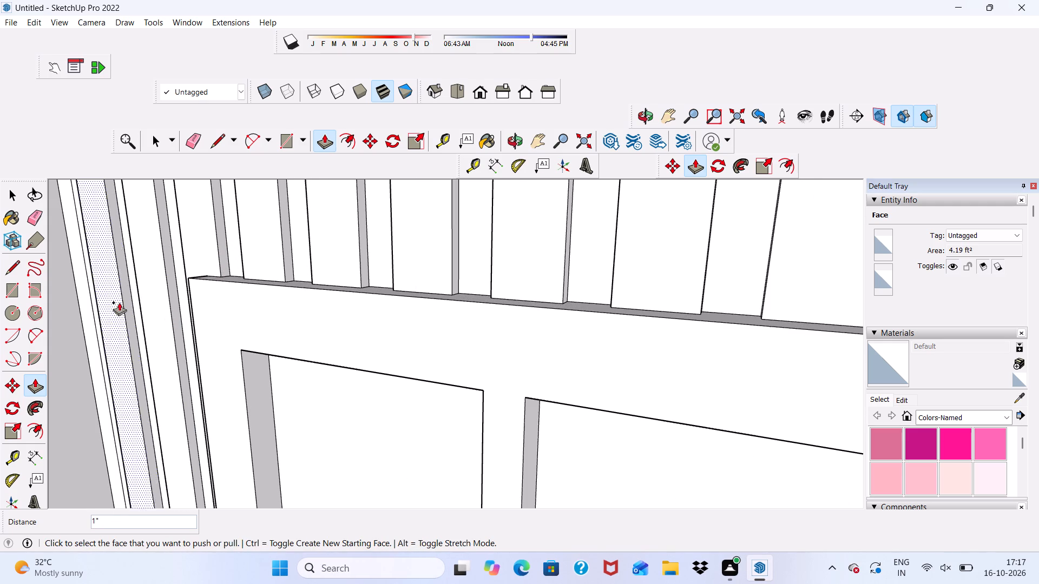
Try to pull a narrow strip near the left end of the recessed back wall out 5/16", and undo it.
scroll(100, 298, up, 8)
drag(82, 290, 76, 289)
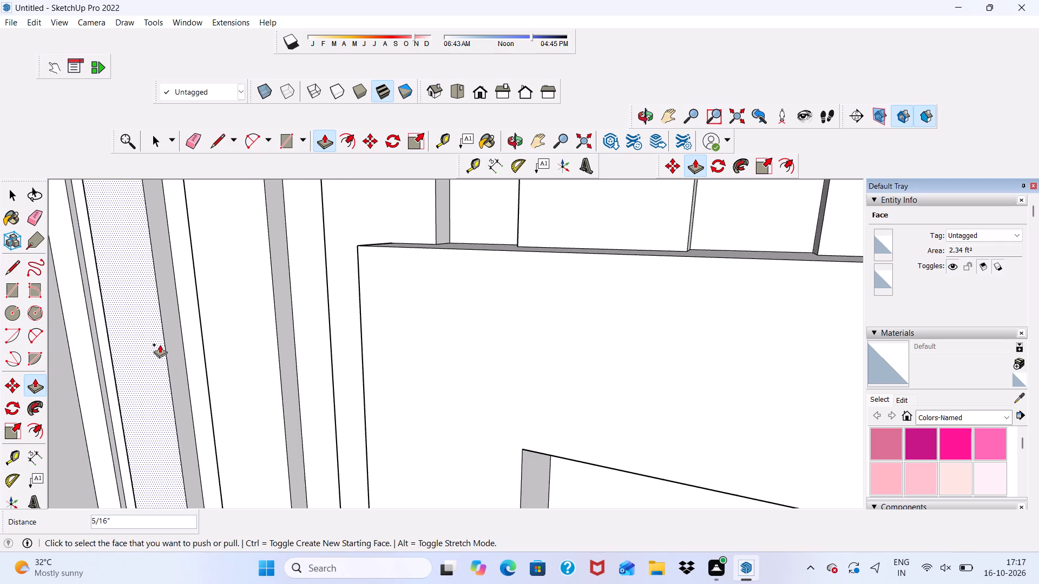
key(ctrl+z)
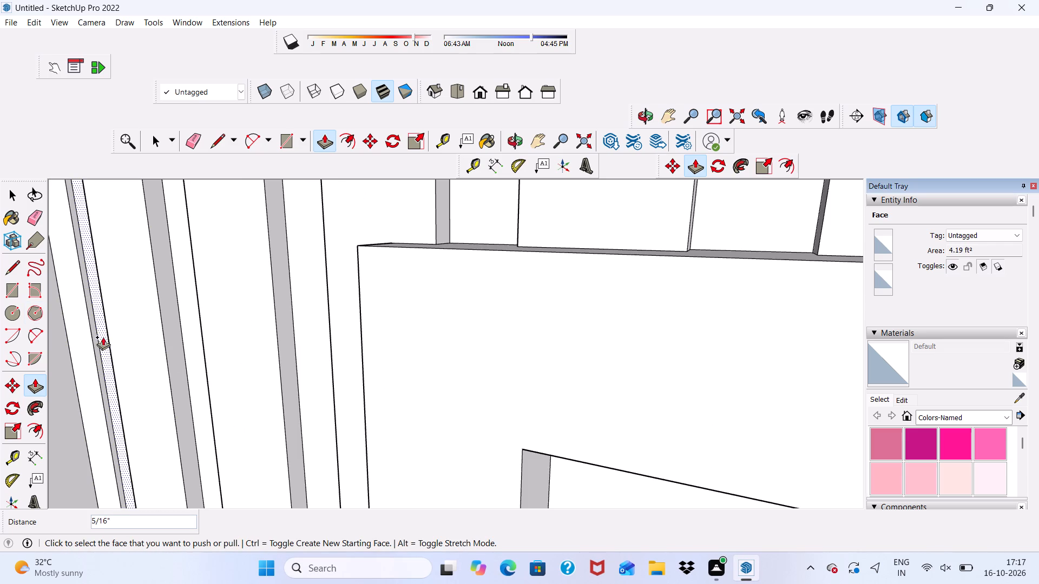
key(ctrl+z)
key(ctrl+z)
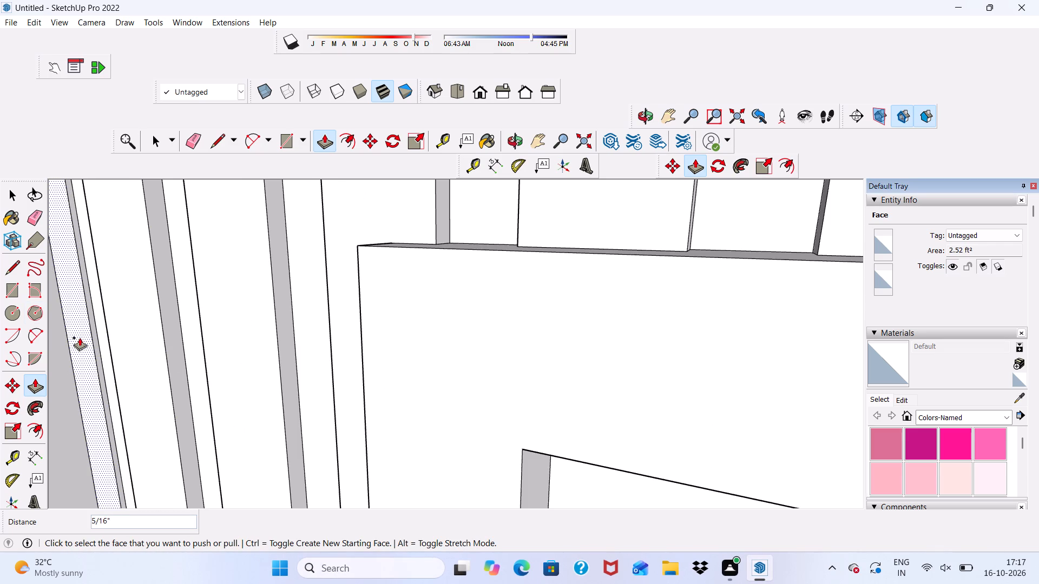
Examine the lower balcony's recessed back wall and its vertical strips around the door from the front and from above.
scroll(85, 331, down, 17)
middle_drag(298, 306, 407, 266)
scroll(442, 254, down, 3)
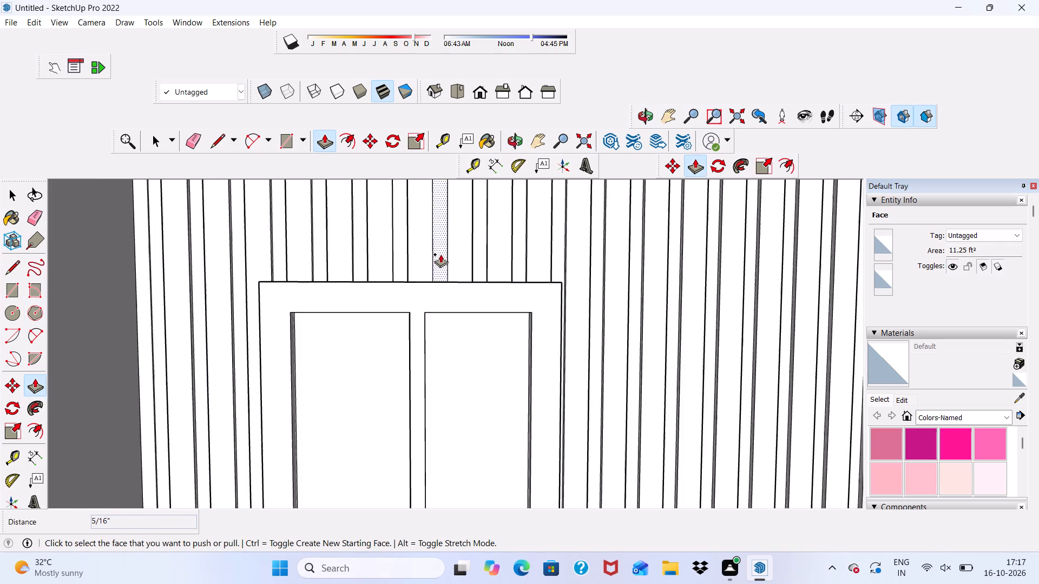
scroll(440, 254, down, 7)
click(481, 91)
scroll(286, 240, down, 4)
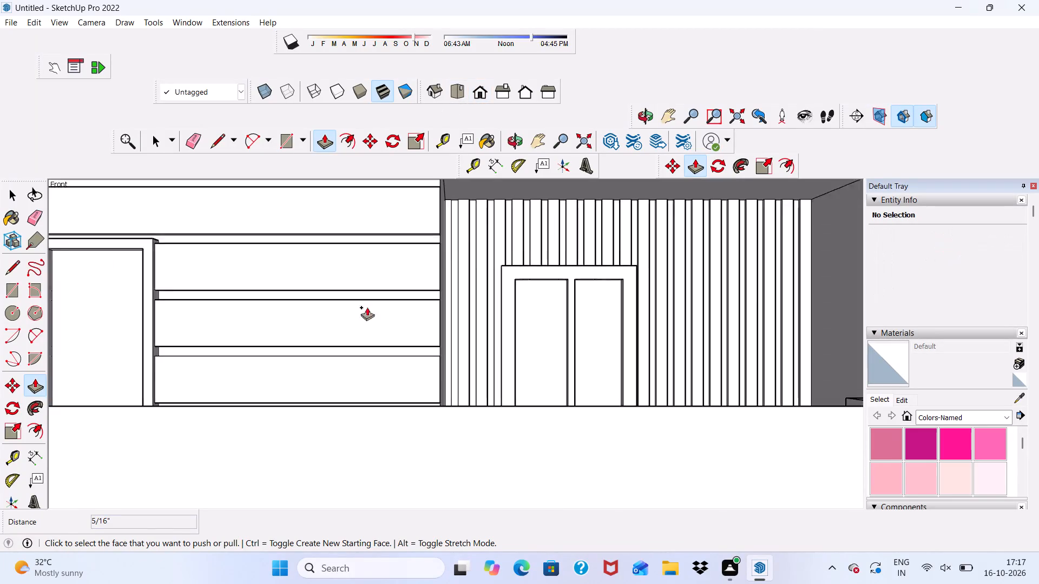
scroll(565, 337, up, 5)
middle_drag(565, 337, 573, 393)
scroll(570, 390, up, 1)
scroll(528, 327, down, 6)
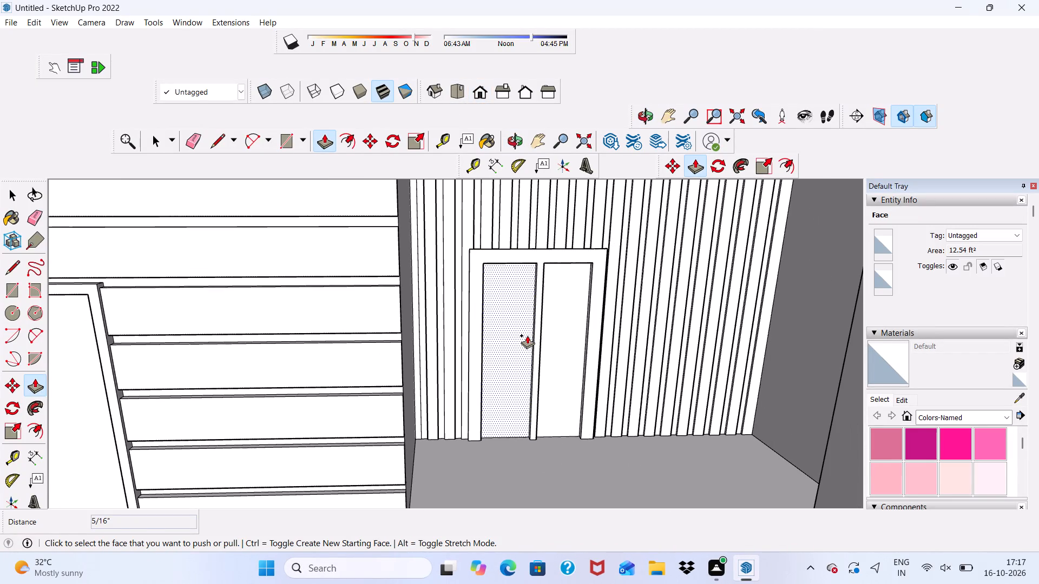
right_drag(527, 334, 522, 324)
key(space)
scroll(343, 324, down, 3)
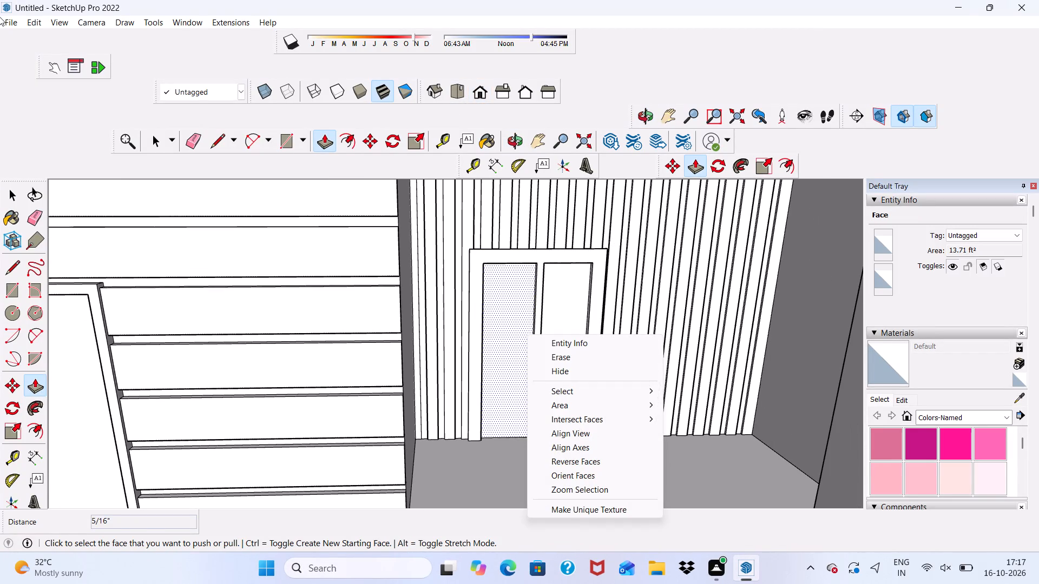
click(459, 450)
key(space)
Examine the whole facade from several angles, including the balconies and the plain ground-floor wall below them.
scroll(456, 420, down, 11)
middle_drag(453, 421, 383, 392)
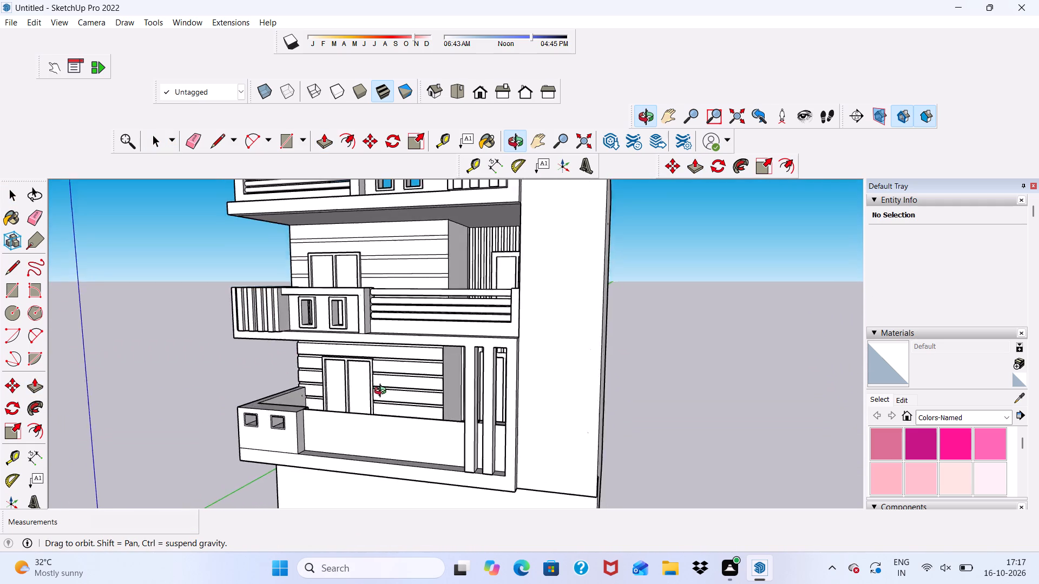
middle_drag(383, 392, 464, 348)
scroll(461, 348, up, 3)
scroll(442, 321, down, 2)
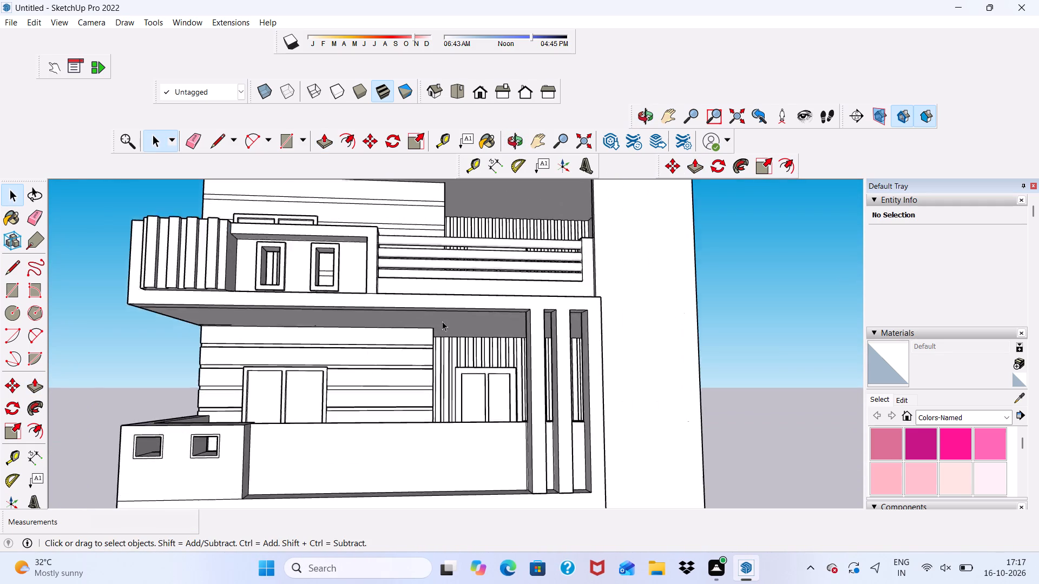
scroll(442, 321, down, 4)
scroll(457, 493, up, 6)
scroll(457, 491, down, 6)
middle_drag(455, 482, 459, 424)
scroll(459, 424, up, 1)
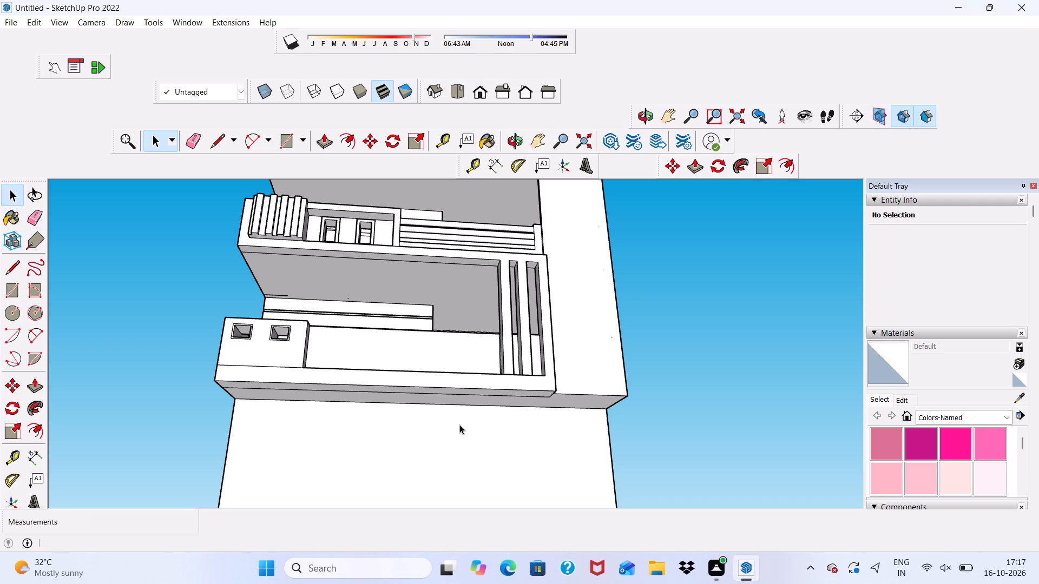
scroll(459, 424, up, 1)
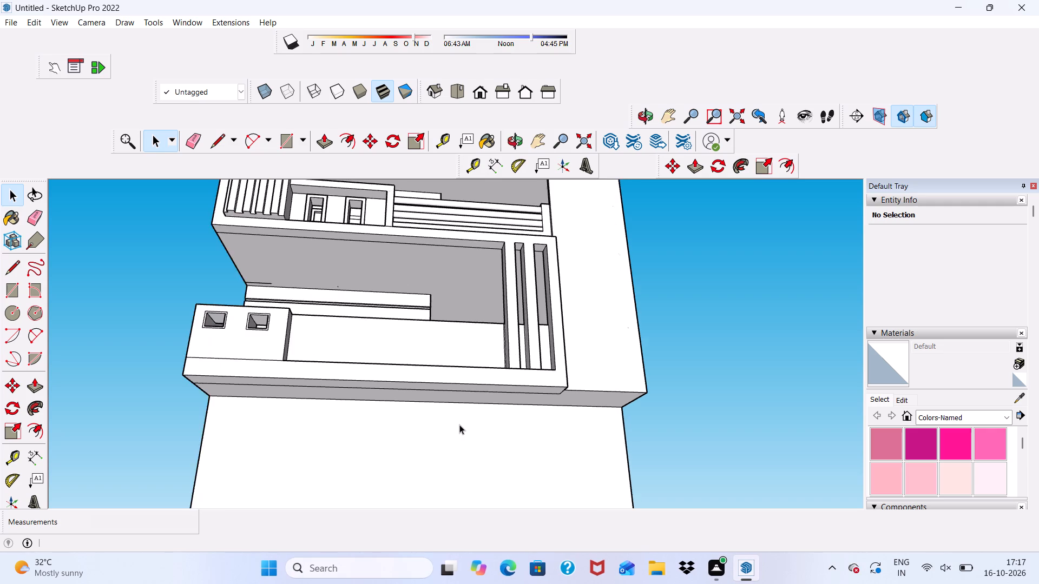
scroll(459, 418, down, 5)
scroll(443, 403, up, 4)
scroll(306, 391, up, 4)
scroll(306, 391, down, 3)
middle_drag(306, 391, 313, 343)
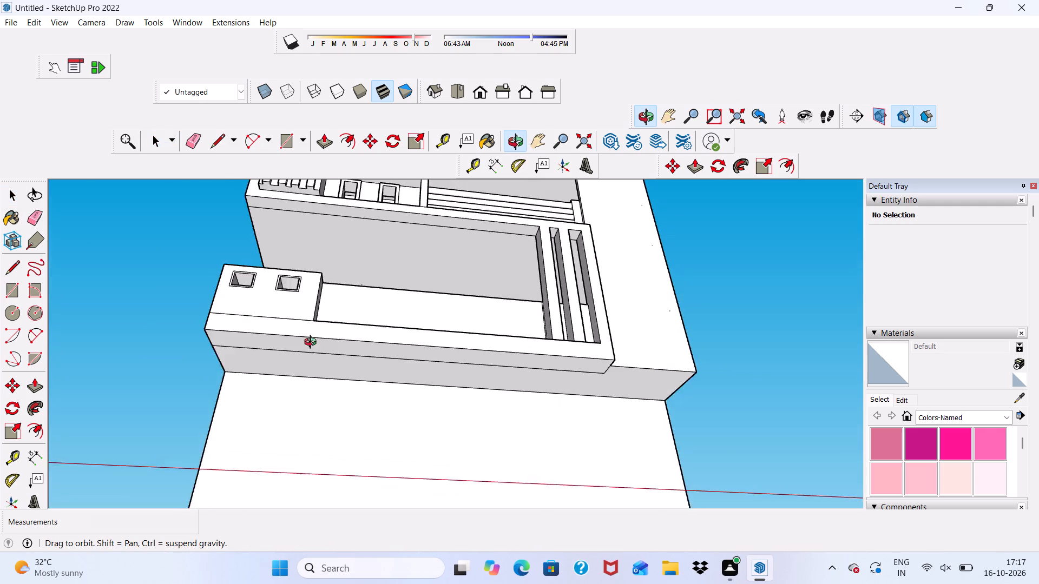
middle_drag(313, 343, 262, 385)
scroll(262, 385, down, 6)
middle_drag(333, 393, 339, 456)
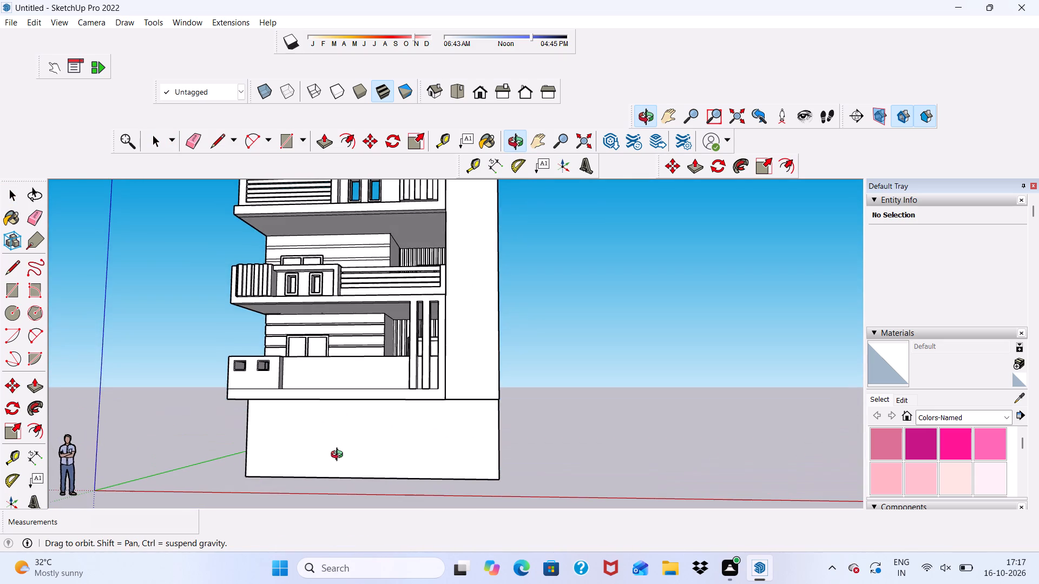
middle_drag(339, 456, 369, 445)
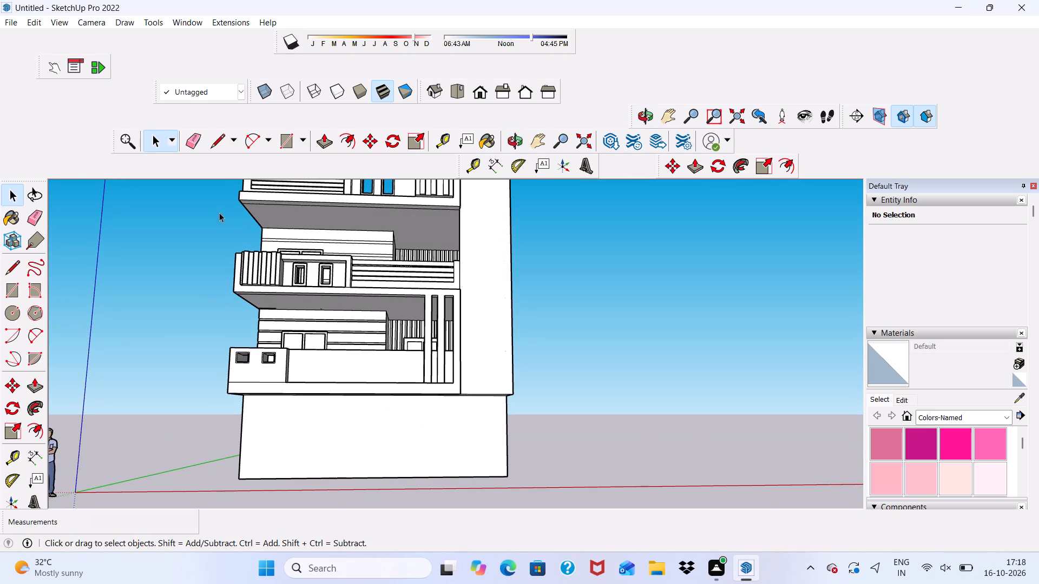
Draw a full-height rectangle along the ground-floor front wall's left edge, about 9' 3 1/8" tall and 8 7/8" wide.
click(284, 148)
scroll(262, 464, up, 4)
scroll(260, 453, down, 3)
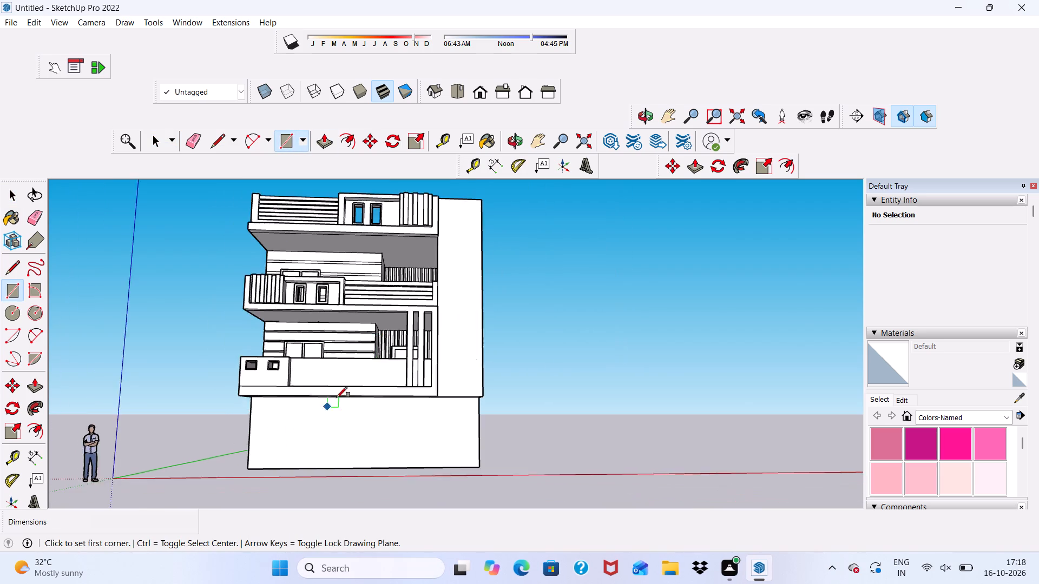
scroll(337, 397, down, 4)
scroll(240, 461, up, 13)
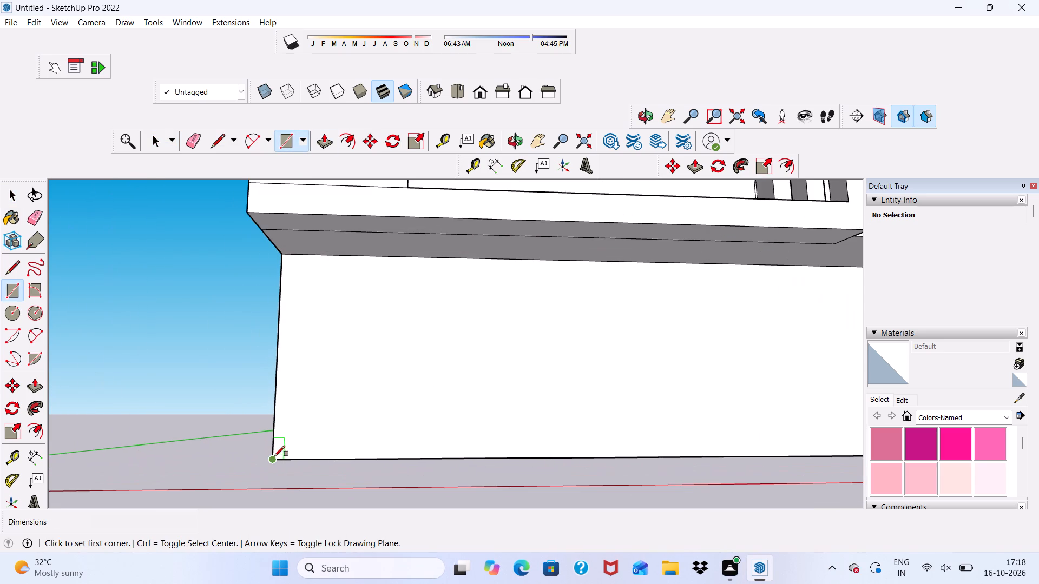
click(275, 461)
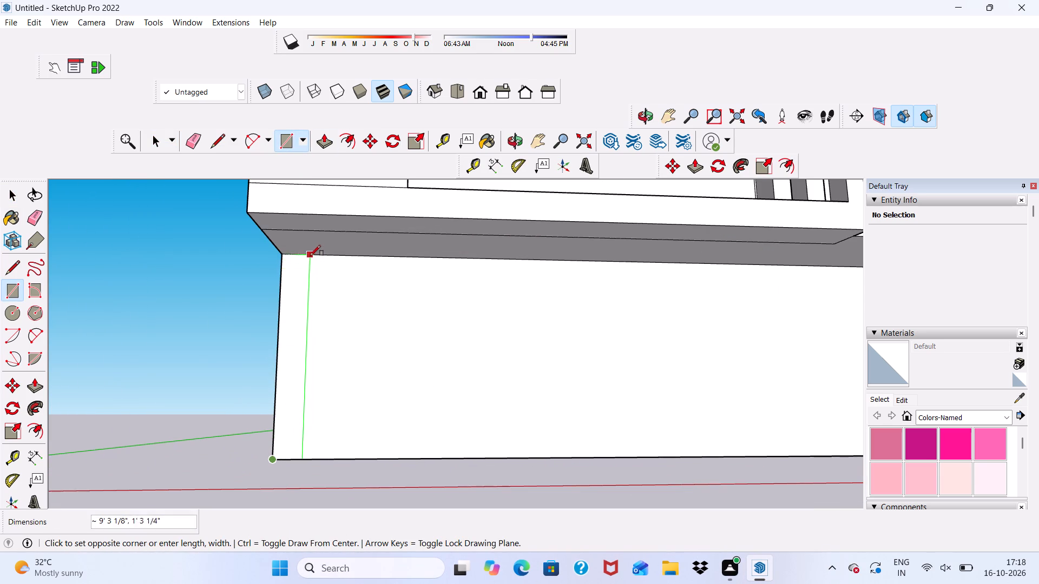
click(298, 251)
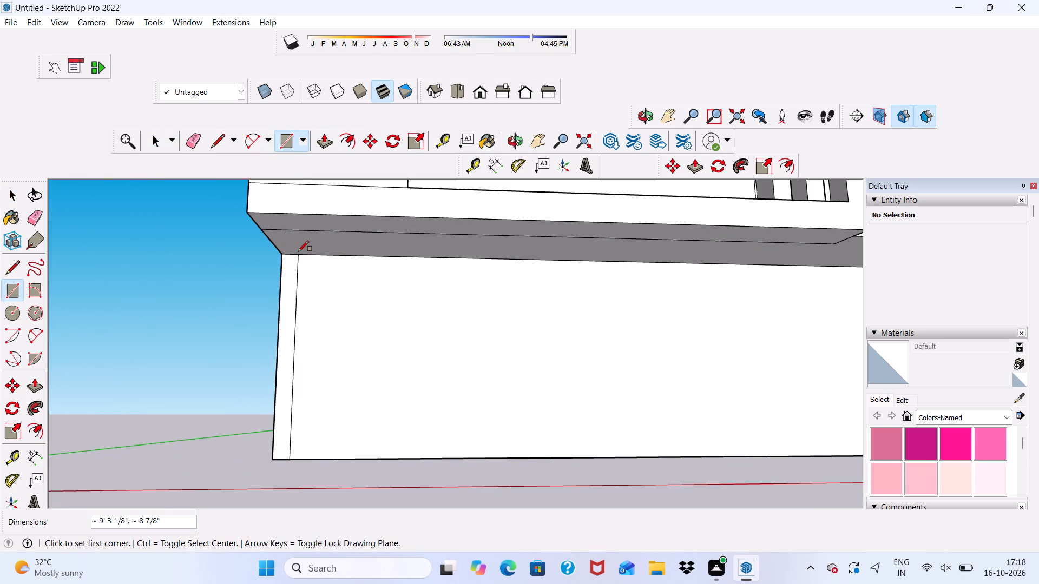
Draw a horizontal rectangle about 16' 1 1/8" by 1' 4 7/8" along the ground-floor wall's top edge, from its left corner.
click(279, 255)
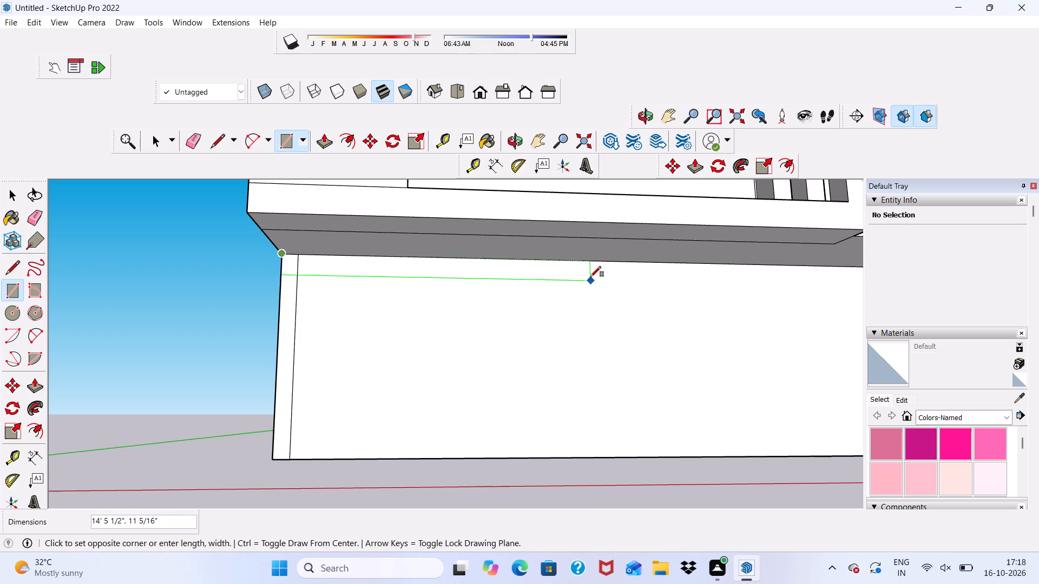
scroll(593, 264, up, 5)
middle_drag(582, 245, 582, 204)
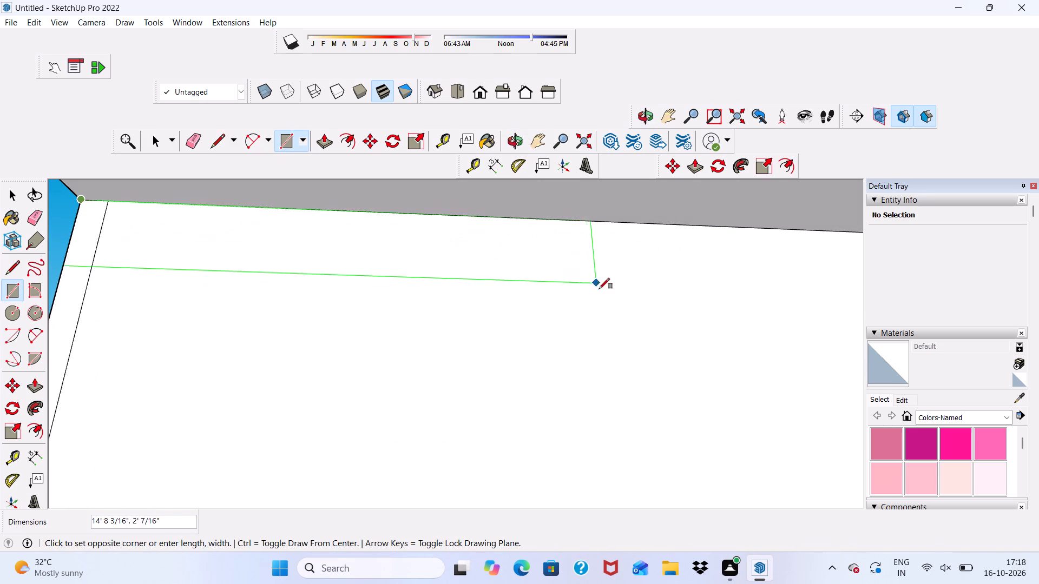
click(641, 264)
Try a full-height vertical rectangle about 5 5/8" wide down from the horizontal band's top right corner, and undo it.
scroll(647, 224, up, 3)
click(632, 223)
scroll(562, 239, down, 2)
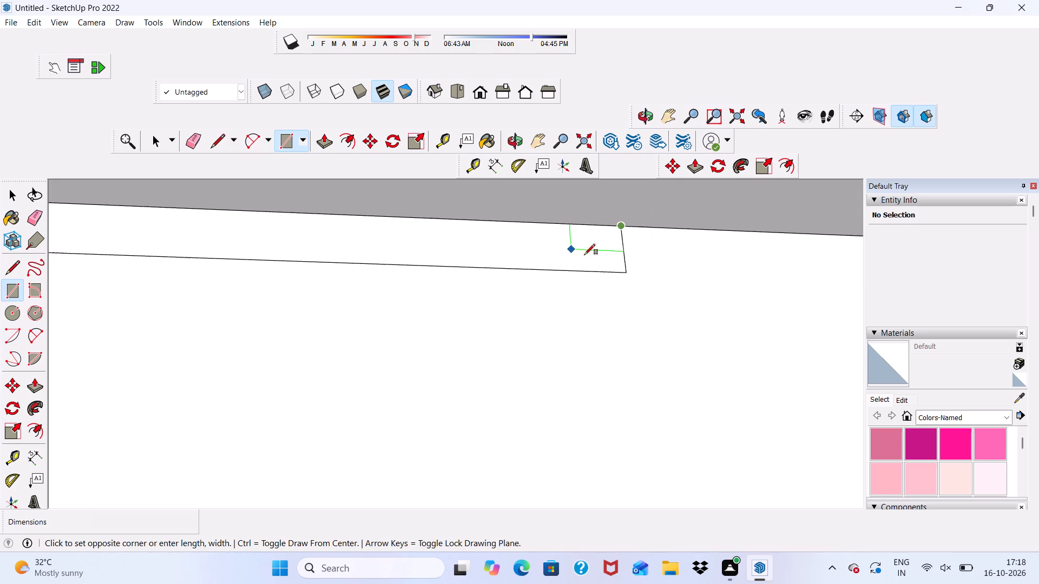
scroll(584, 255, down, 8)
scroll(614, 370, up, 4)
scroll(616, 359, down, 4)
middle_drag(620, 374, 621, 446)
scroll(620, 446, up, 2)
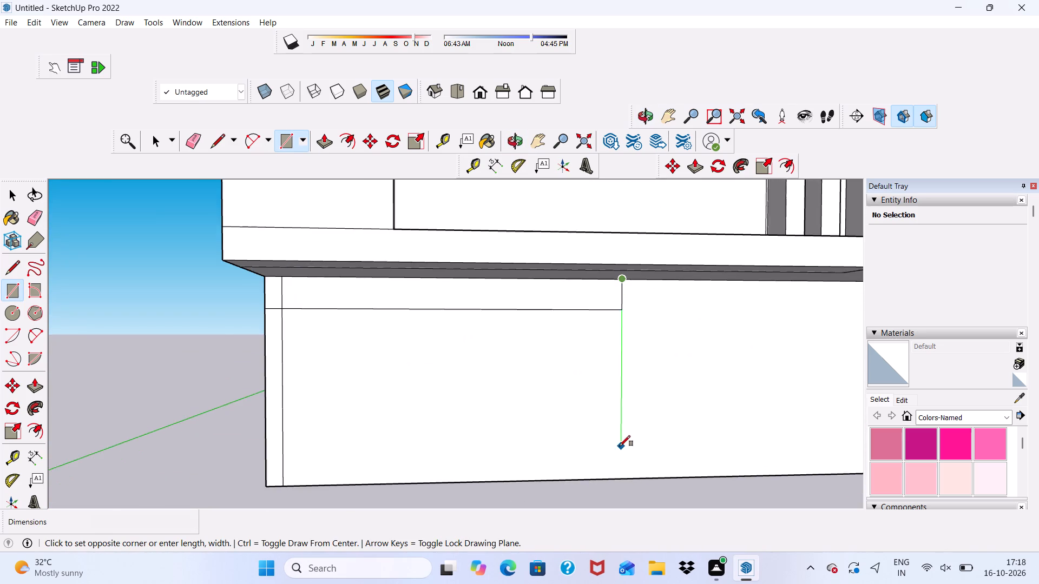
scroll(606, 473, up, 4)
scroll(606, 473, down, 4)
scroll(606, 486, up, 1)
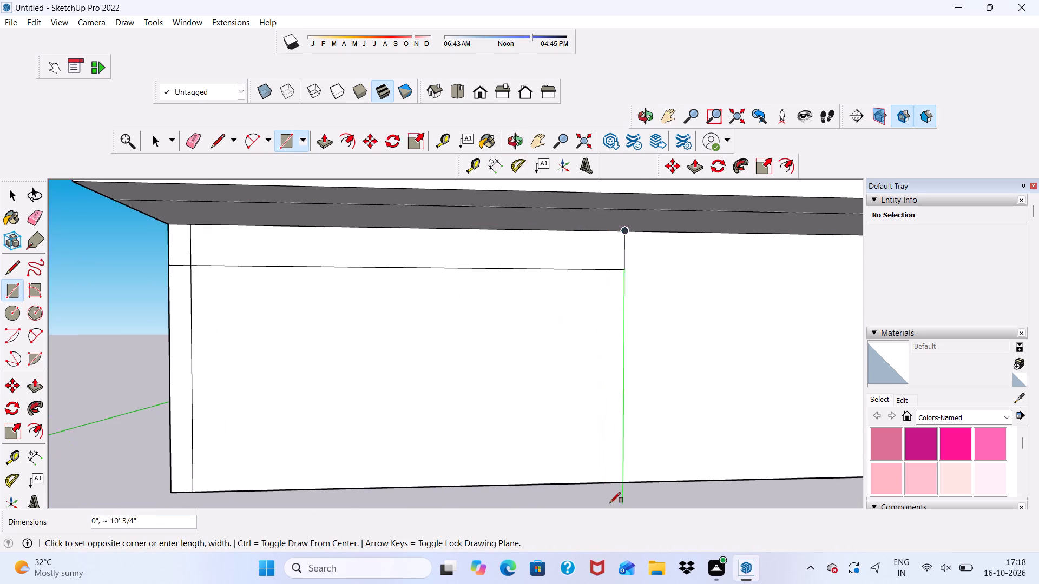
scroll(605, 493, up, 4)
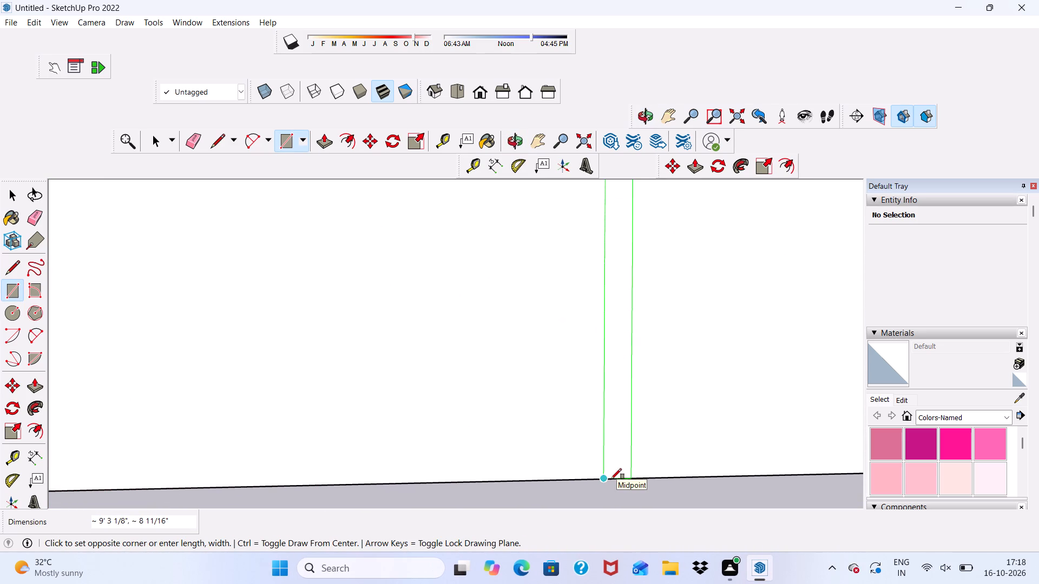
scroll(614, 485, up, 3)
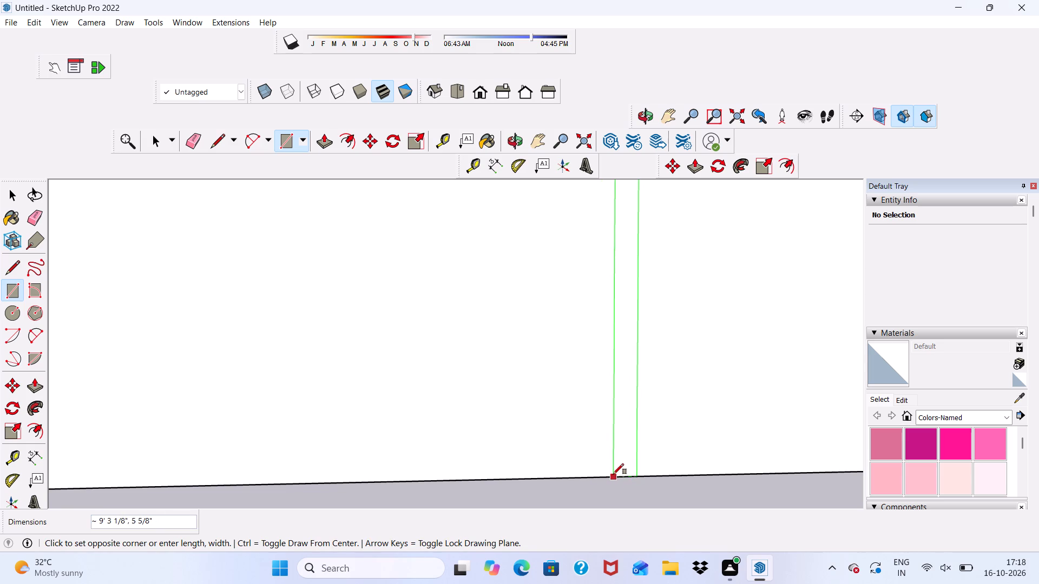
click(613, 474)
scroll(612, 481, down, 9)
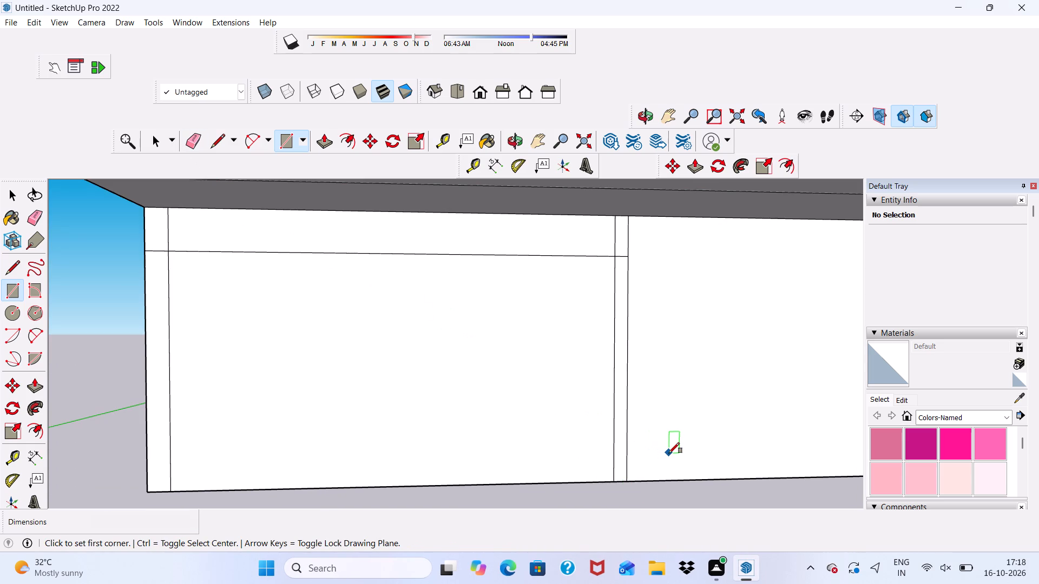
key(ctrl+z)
Draw a vertical rectangle about 9' 3 1/8" by 8 11/16" from the band's top right corner to the wall's bottom edge midpoint.
scroll(616, 269, up, 1)
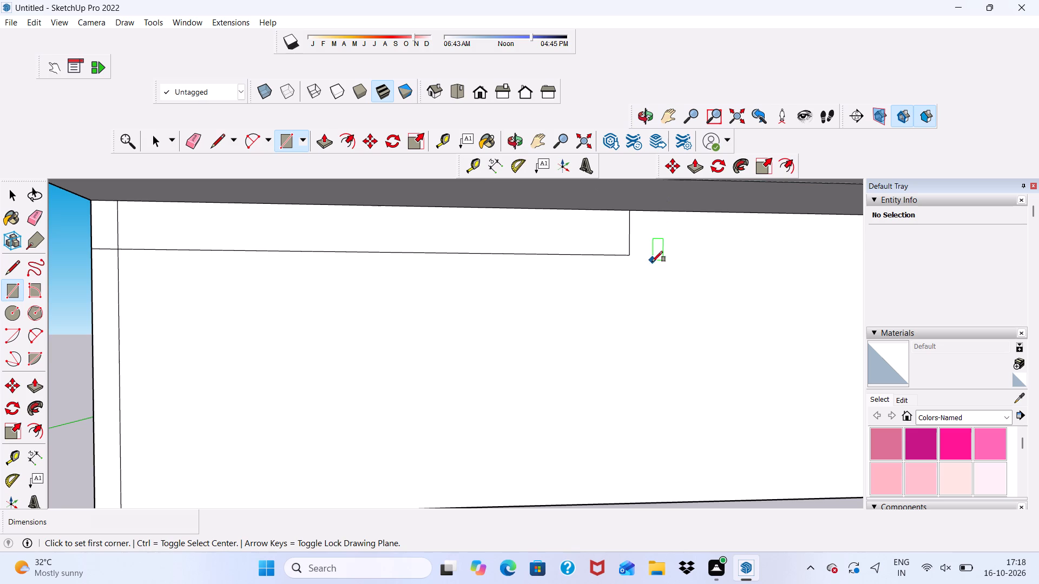
click(628, 207)
scroll(619, 263, down, 1)
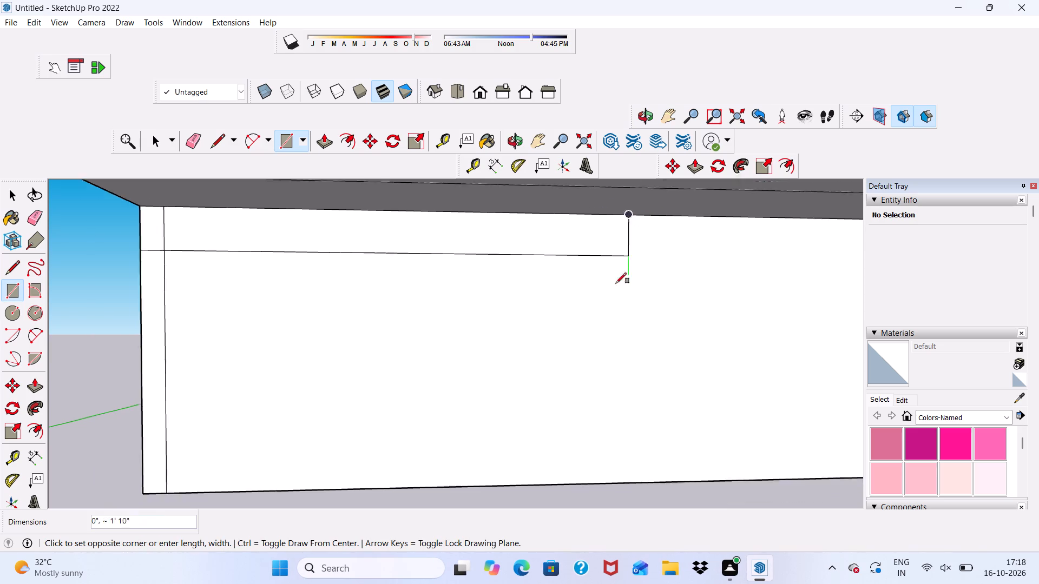
scroll(616, 283, down, 2)
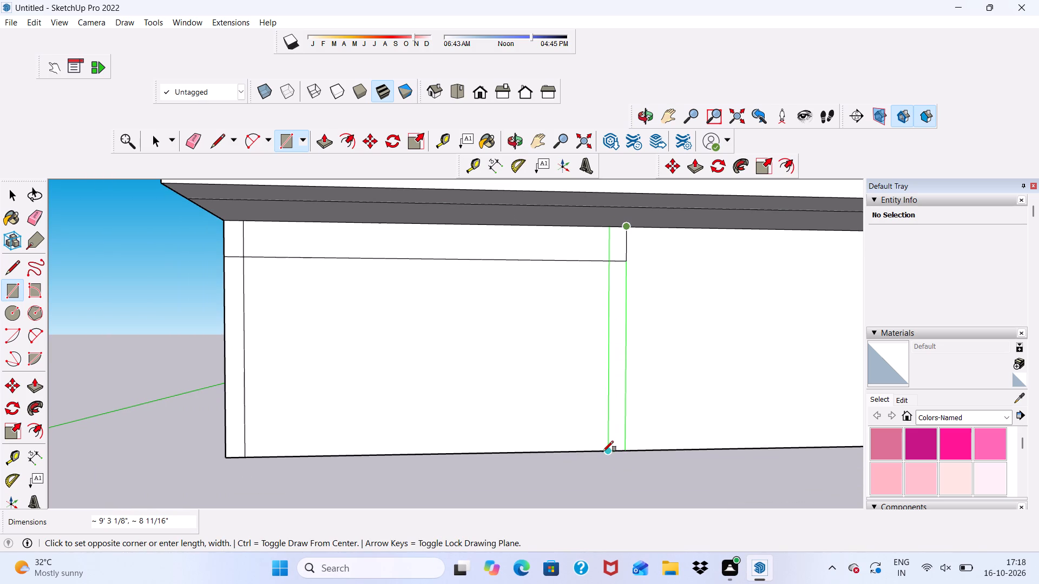
scroll(587, 461, up, 4)
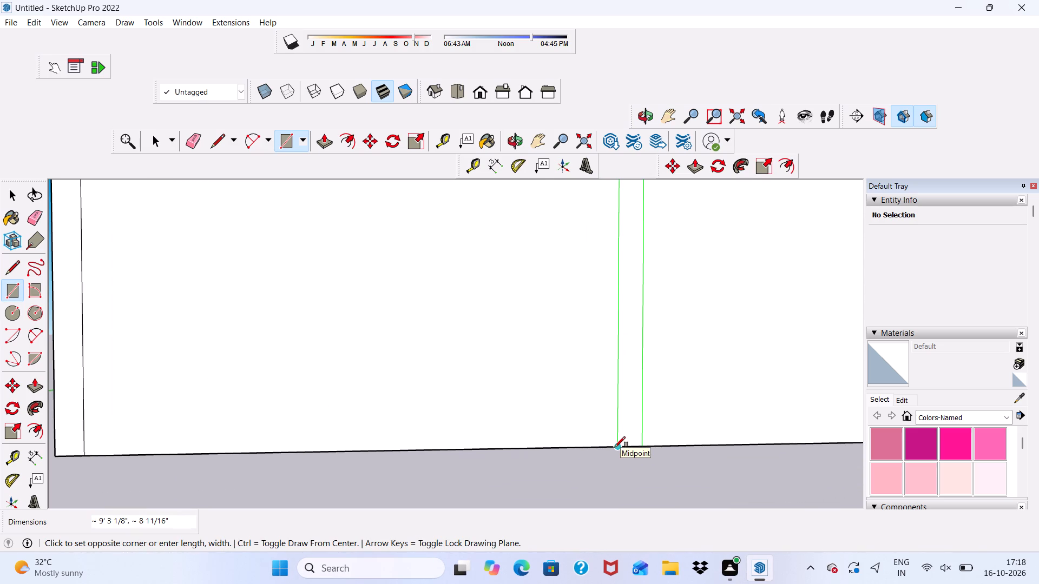
click(617, 447)
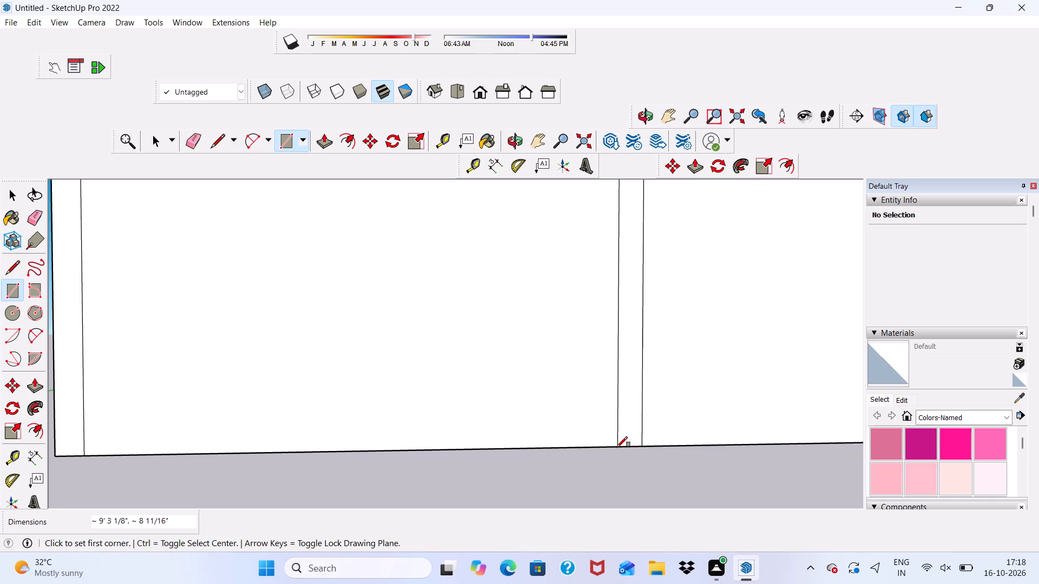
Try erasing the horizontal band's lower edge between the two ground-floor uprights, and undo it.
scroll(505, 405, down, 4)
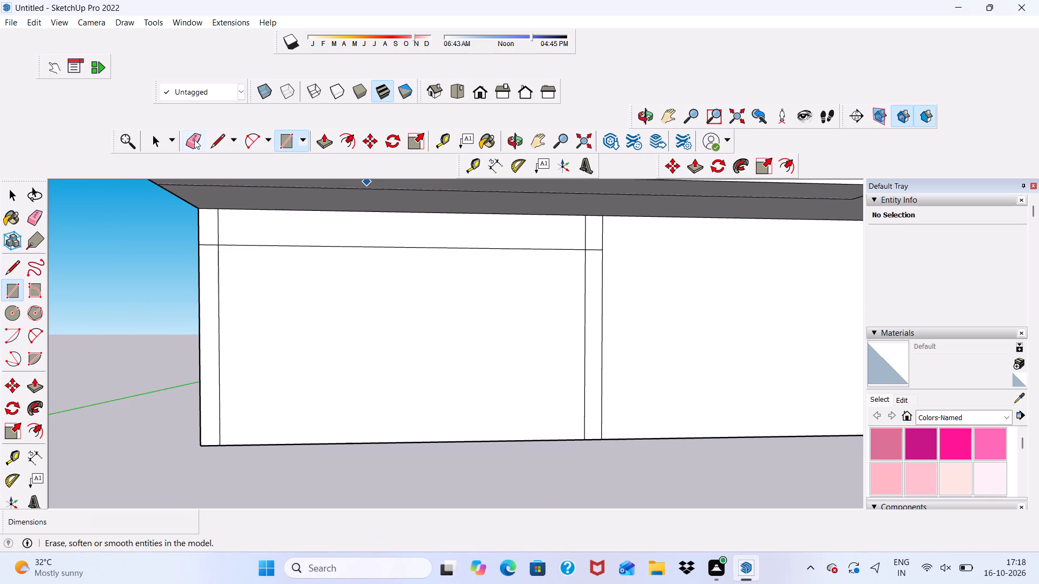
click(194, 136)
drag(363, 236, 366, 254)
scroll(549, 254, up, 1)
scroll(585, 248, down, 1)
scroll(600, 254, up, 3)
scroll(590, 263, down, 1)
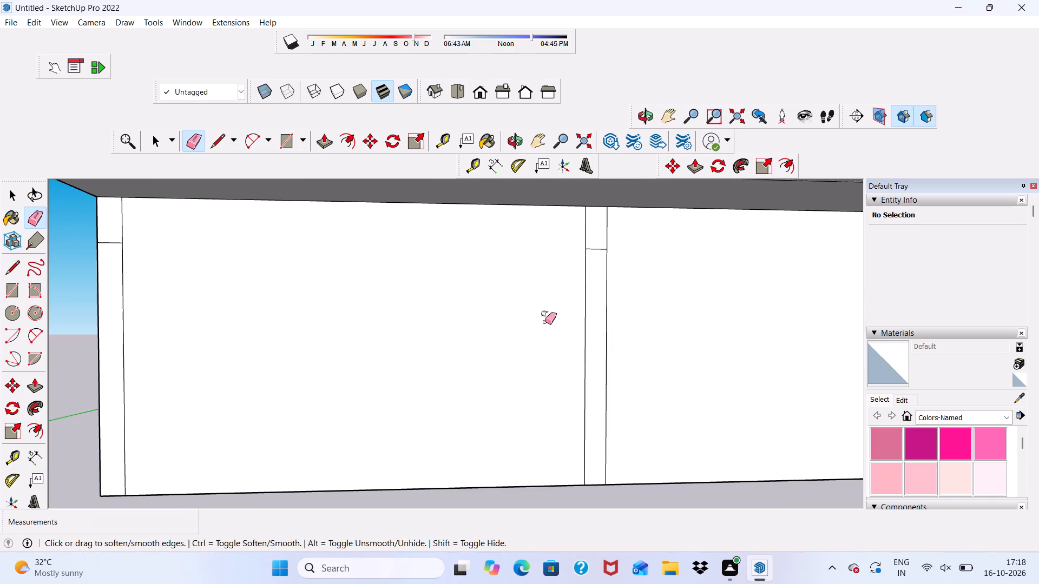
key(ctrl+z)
Erase the overlapping line segments where the horizontal band meets both uprights, merging them into one continuous frame face.
scroll(591, 219, up, 3)
drag(585, 223, 580, 227)
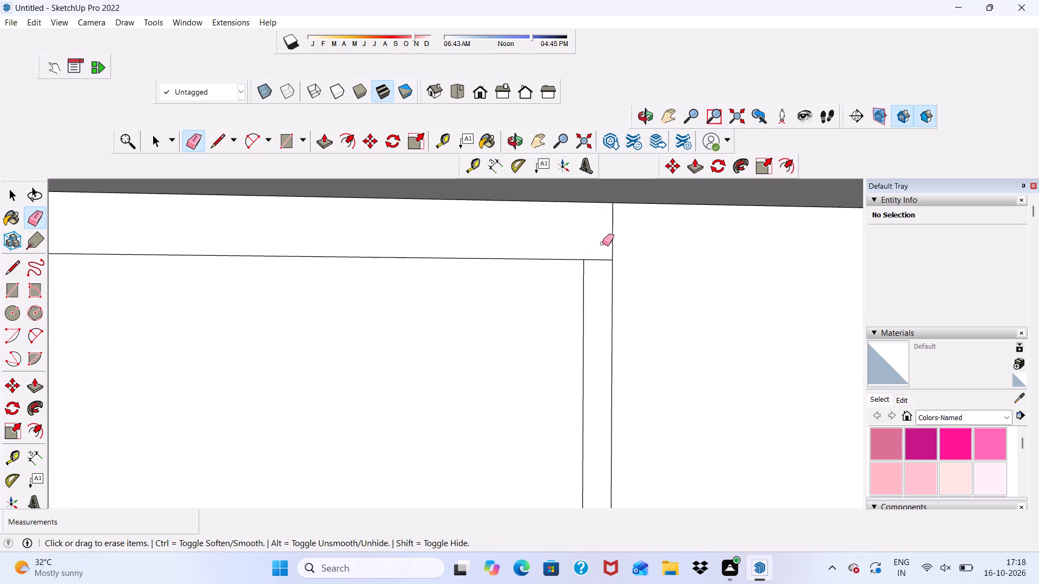
click(601, 259)
scroll(599, 260, down, 9)
scroll(361, 233, up, 2)
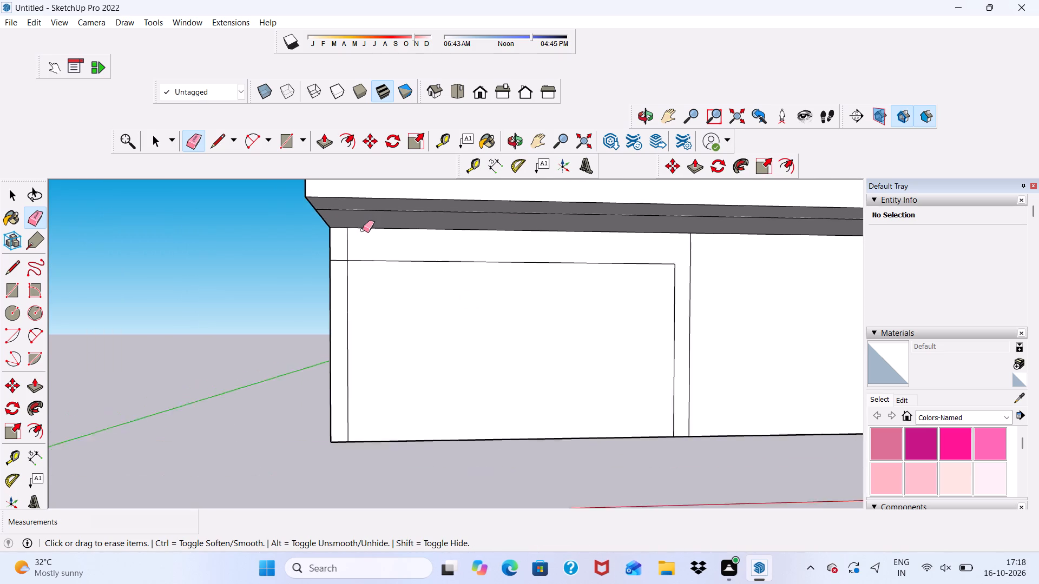
scroll(363, 230, up, 7)
scroll(351, 234, down, 1)
scroll(334, 248, up, 2)
drag(340, 250, 336, 274)
drag(330, 282, 328, 307)
scroll(284, 244, down, 5)
key(space)
Pull the merged ground-floor frame face outward 9" with Push/Pull.
scroll(384, 264, up, 3)
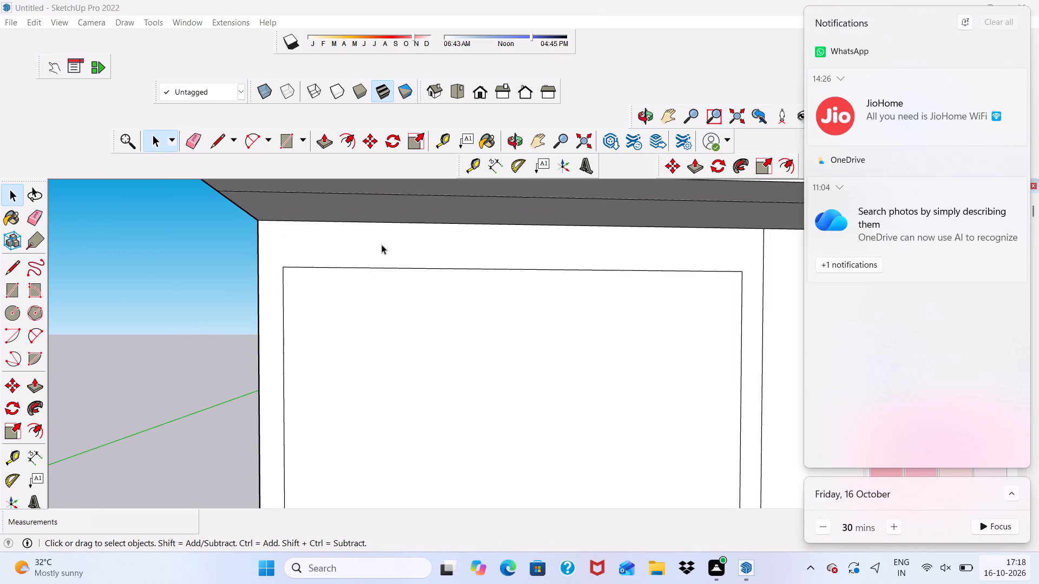
click(382, 244)
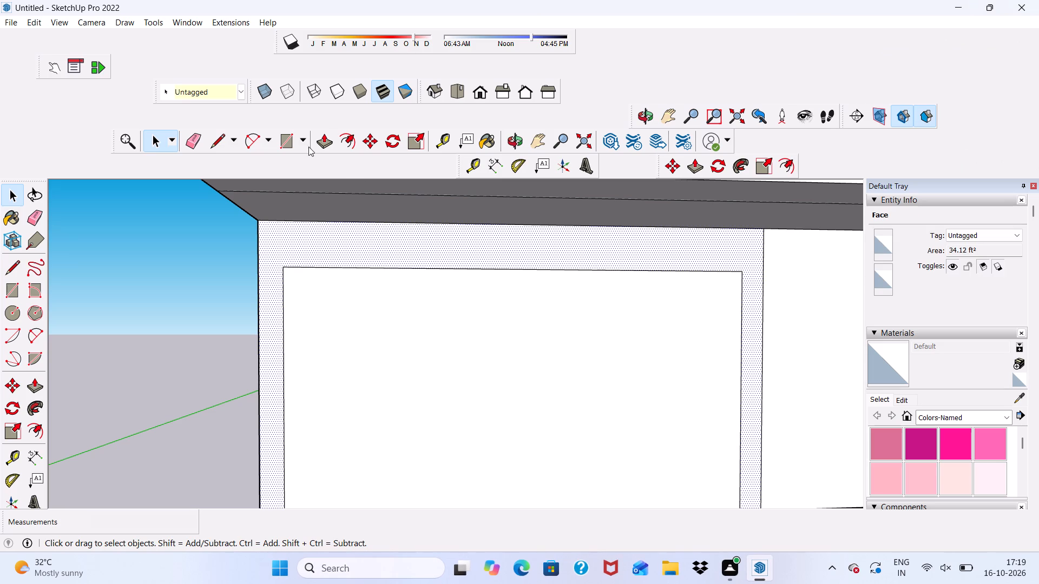
click(318, 135)
click(348, 229)
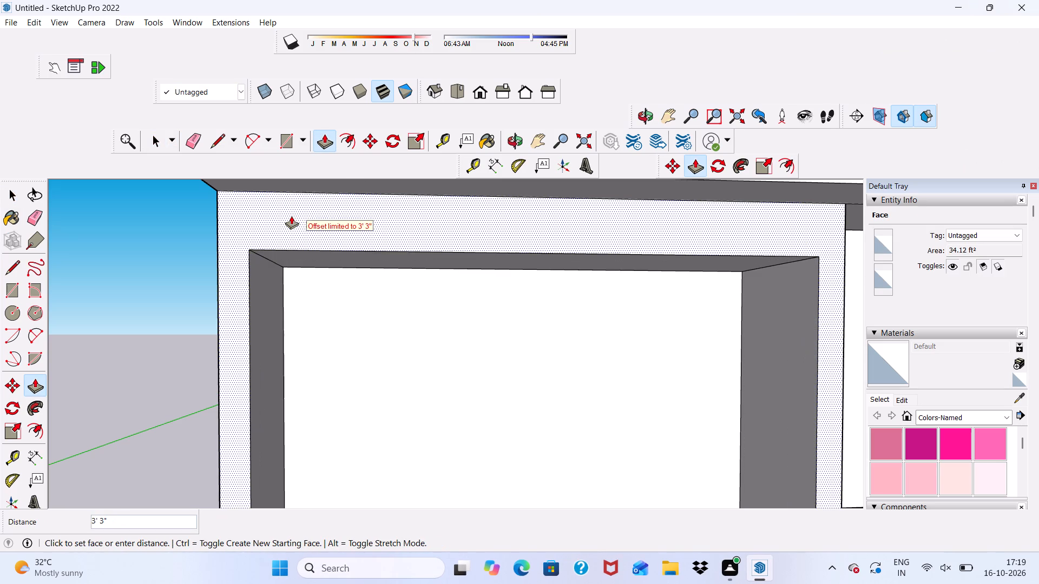
text(9")
key(Return)
key(space)
scroll(255, 237, down, 2)
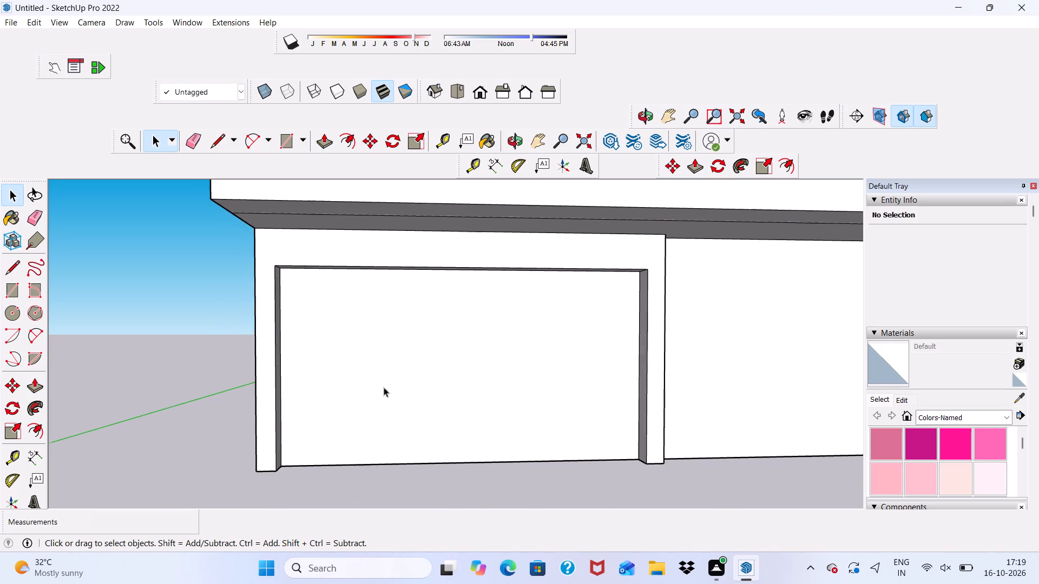
Draw a thin full-width rectangle of about 3.54 ft² along the top edge of the recessed panel inside the frame.
scroll(384, 387, down, 6)
middle_drag(443, 255, 428, 247)
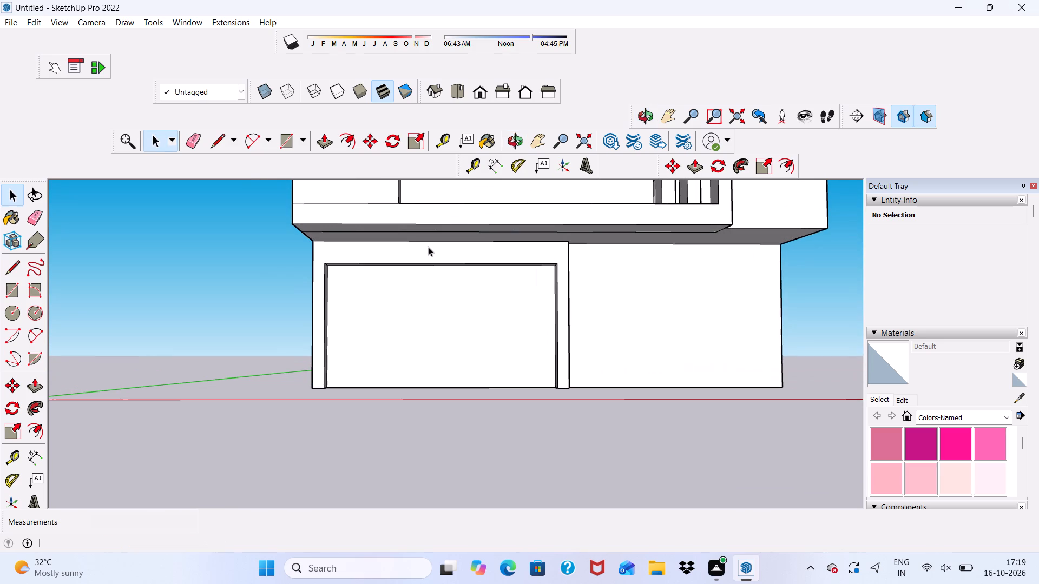
key(space)
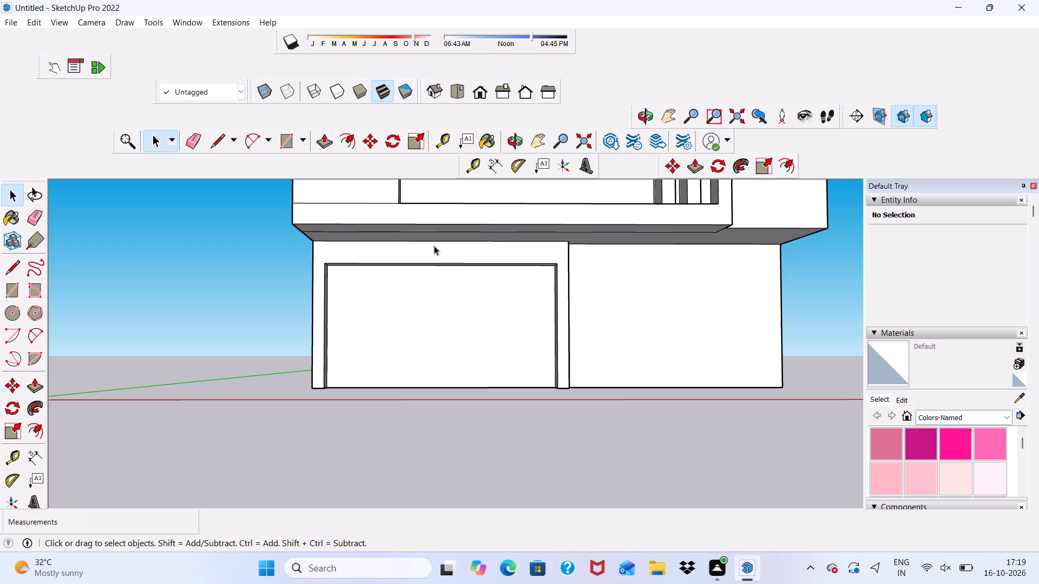
scroll(369, 376, up, 5)
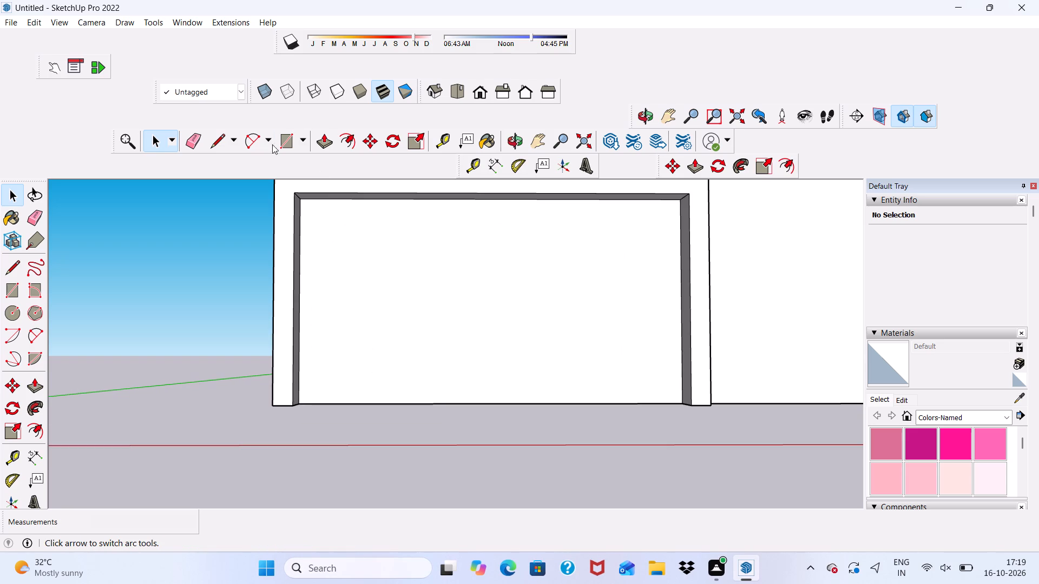
click(284, 141)
scroll(303, 187, up, 5)
scroll(301, 188, down, 1)
scroll(296, 259, up, 4)
scroll(295, 192, up, 2)
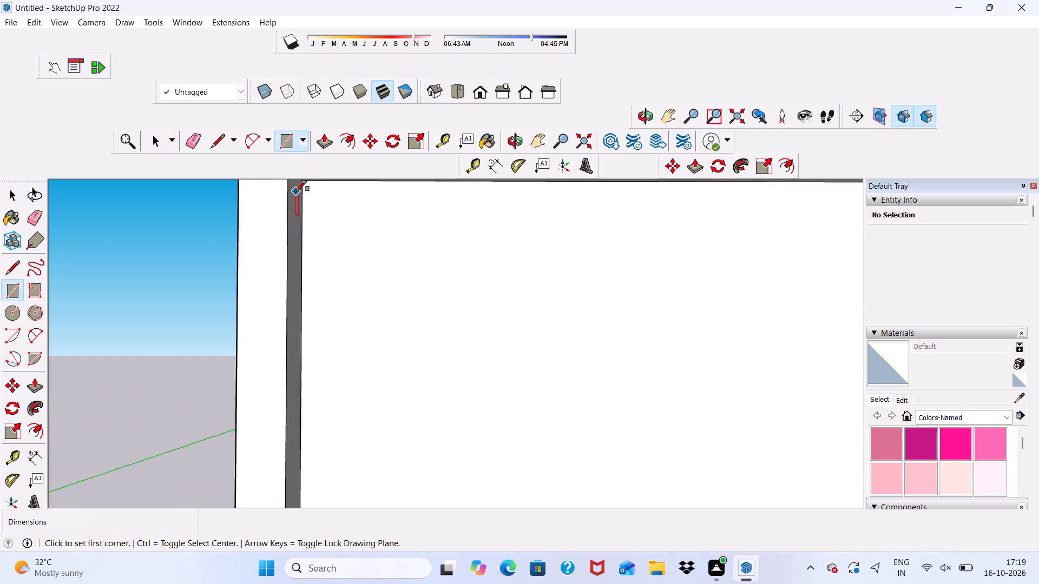
scroll(296, 191, up, 1)
scroll(304, 218, down, 9)
scroll(319, 205, up, 9)
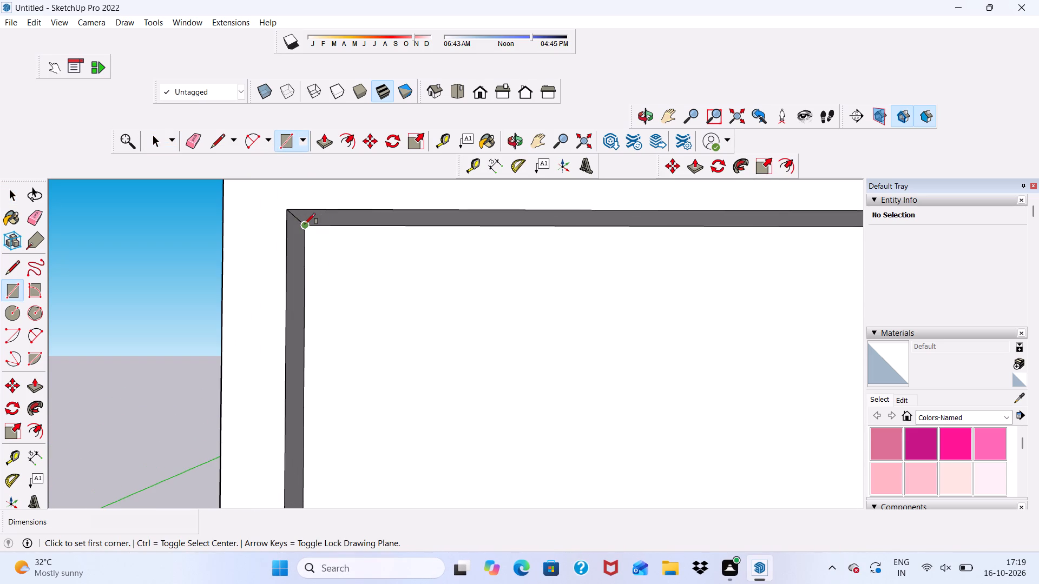
click(305, 224)
scroll(305, 278, down, 14)
scroll(406, 333, up, 4)
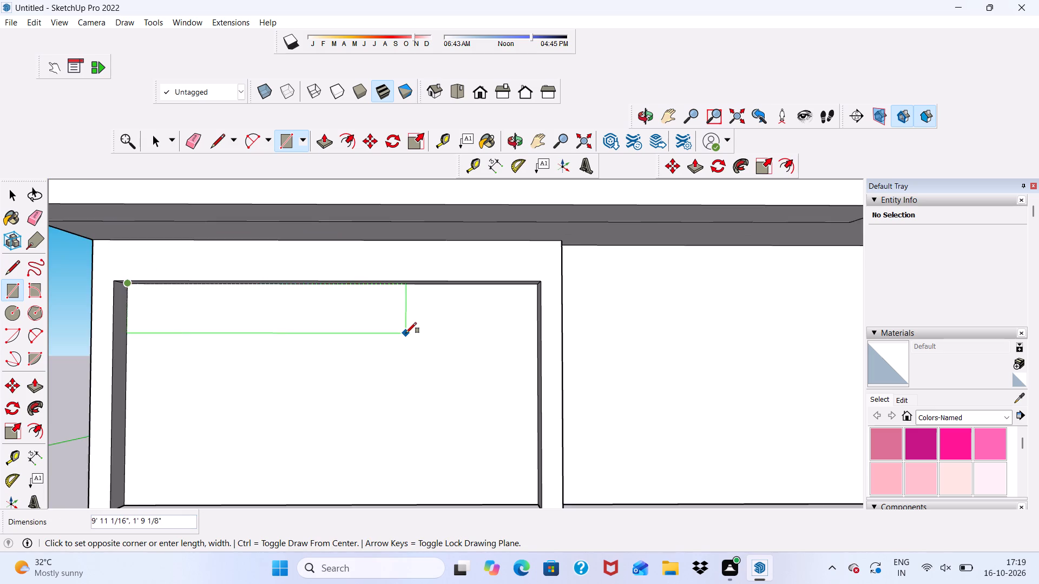
scroll(406, 333, up, 5)
scroll(509, 277, up, 4)
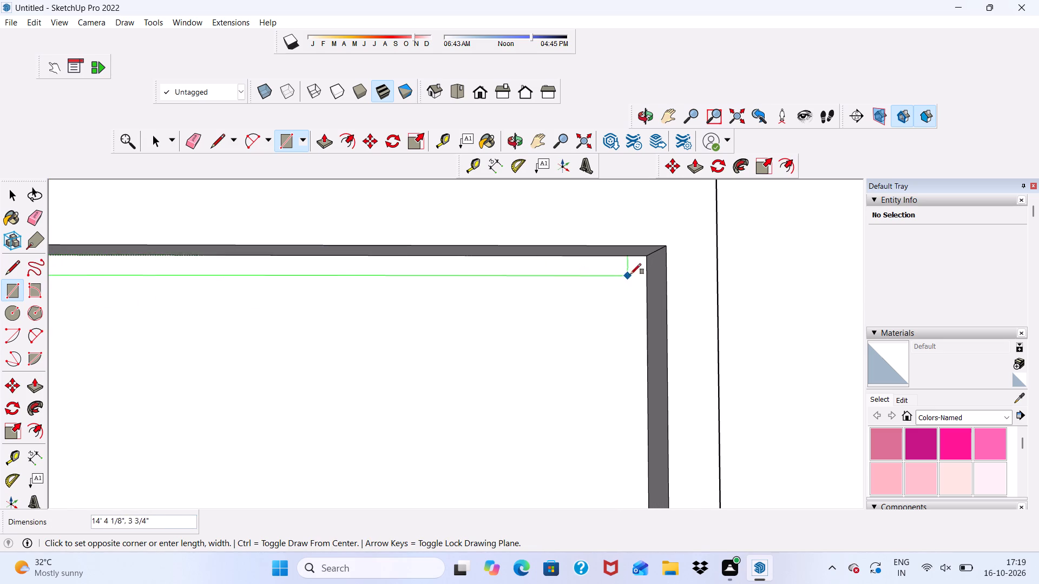
click(644, 271)
key(space)
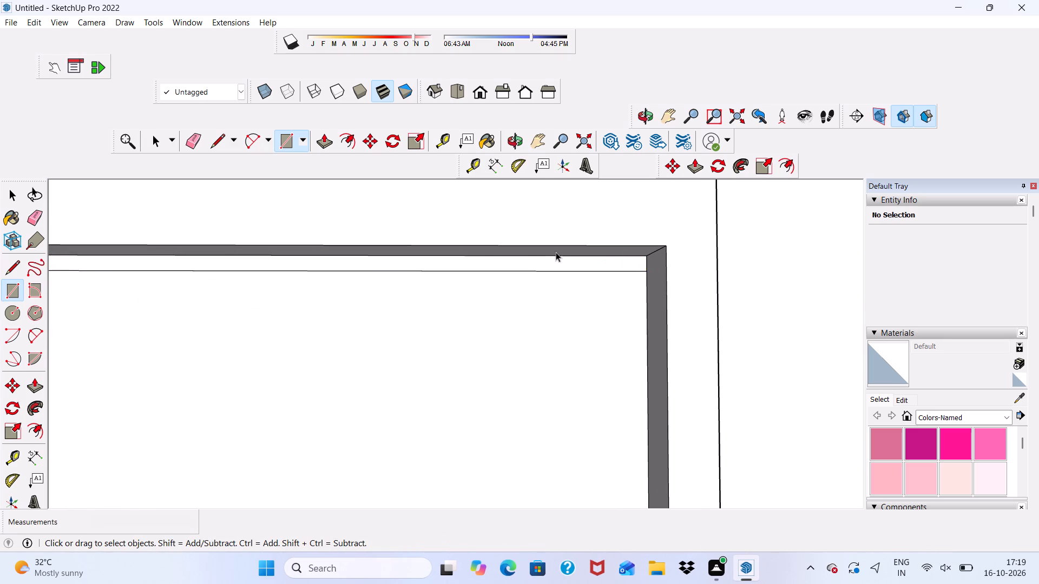
Copy the thin strip about 5 3/16" straight down the recessed panel and array it as four evenly spaced copies.
double_click(518, 263)
click(370, 139)
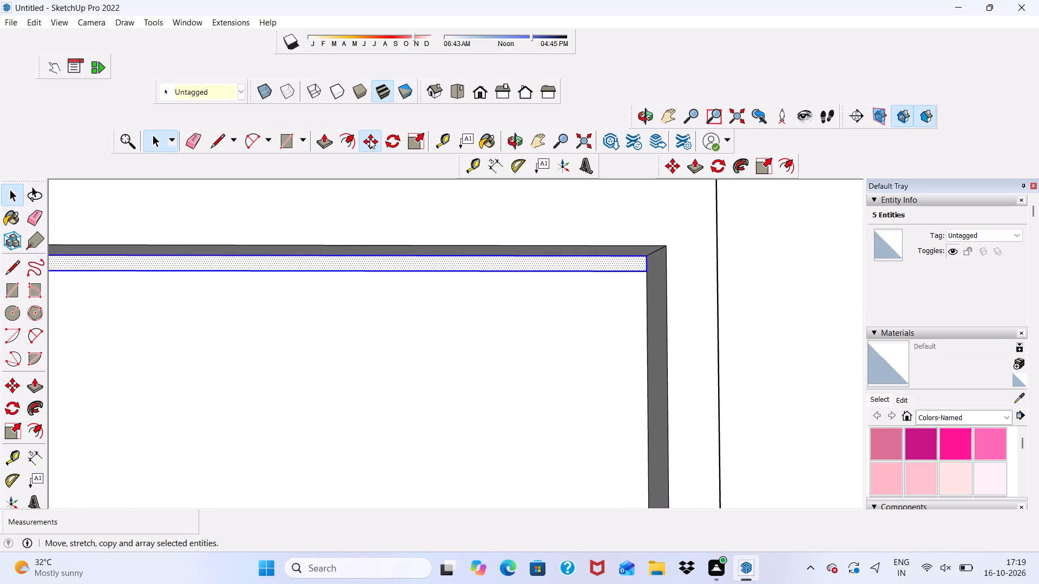
click(356, 267)
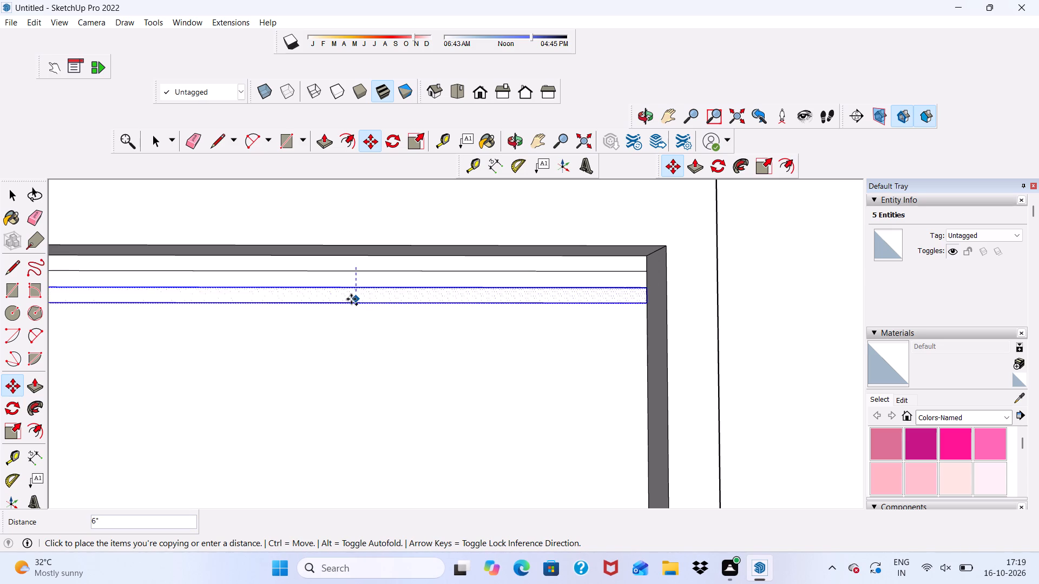
click(350, 295)
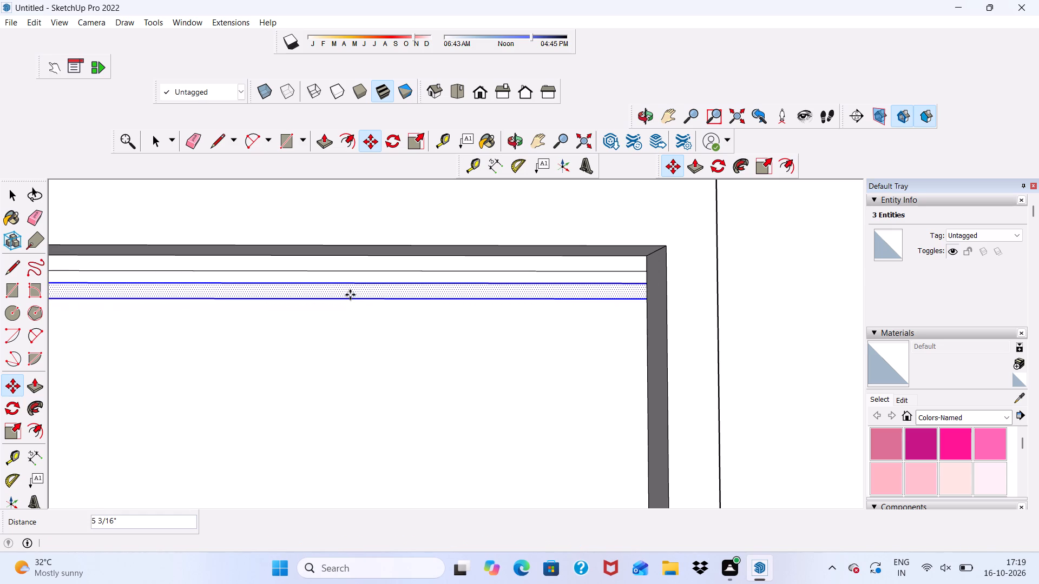
key(shift+asterisk)
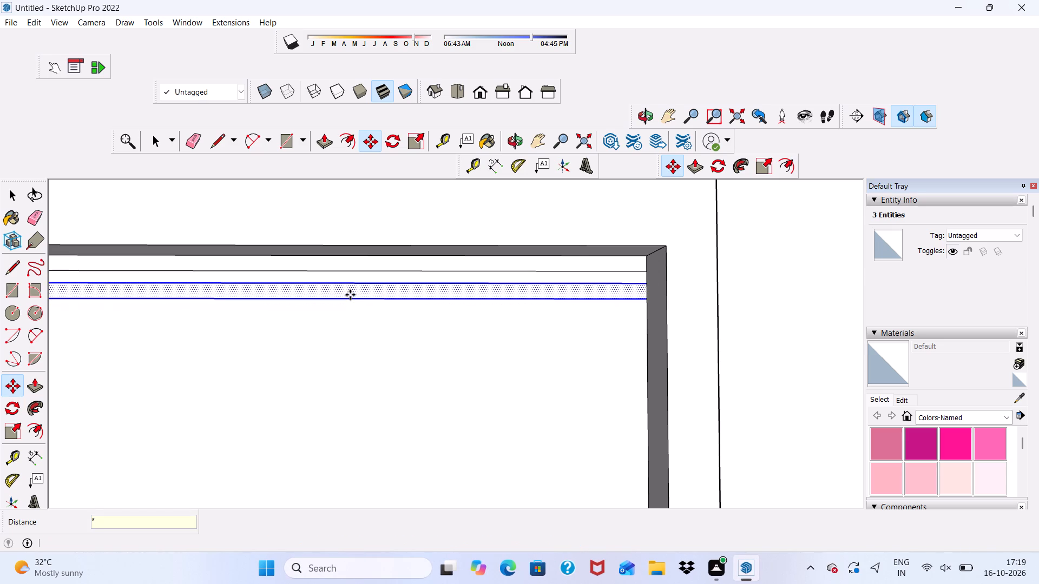
key(4)
key(Return)
scroll(347, 234, down, 5)
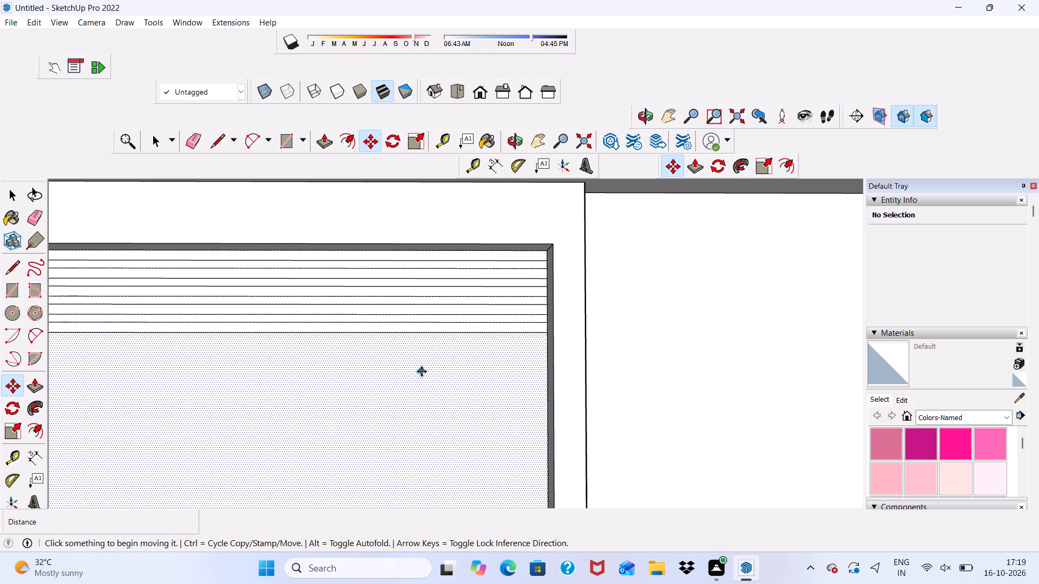
Pull the topmost strip of the recessed panel outward 3" with Push/Pull.
middle_drag(422, 377, 353, 408)
scroll(388, 323, down, 6)
scroll(325, 357, down, 1)
middle_drag(326, 357, 397, 286)
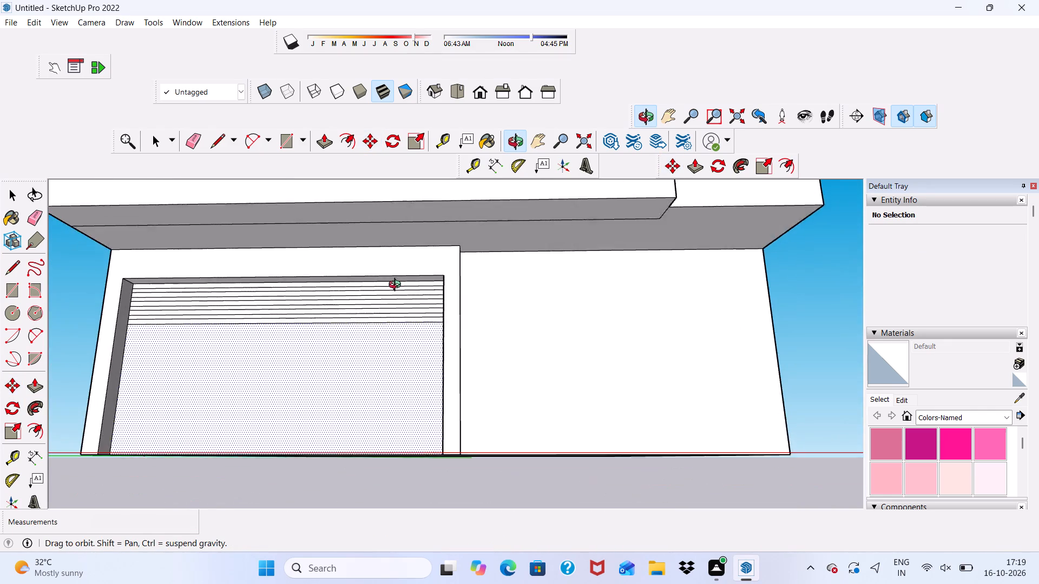
middle_drag(397, 286, 407, 293)
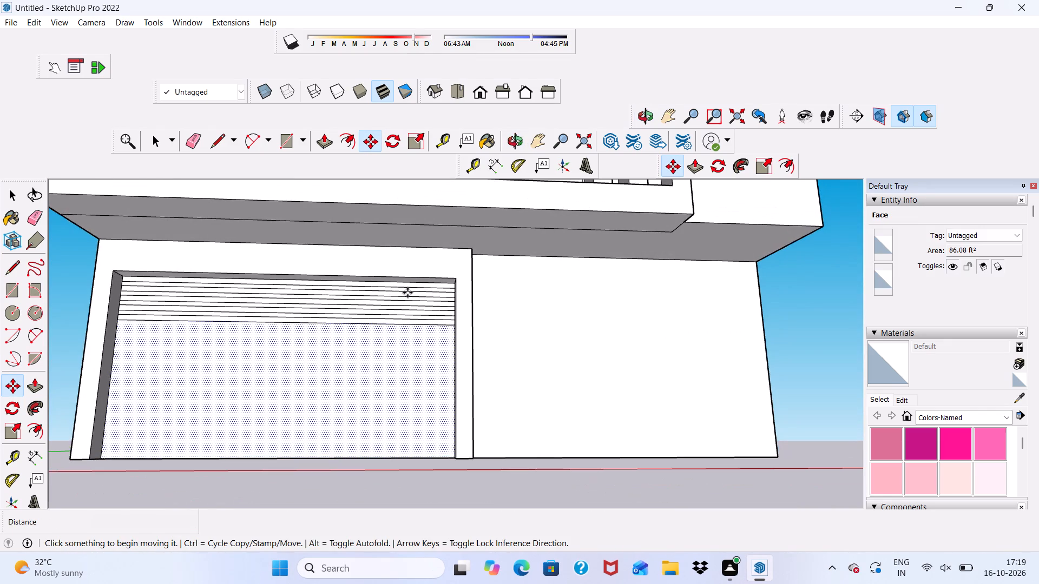
key(space)
scroll(149, 276, up, 4)
scroll(142, 237, down, 1)
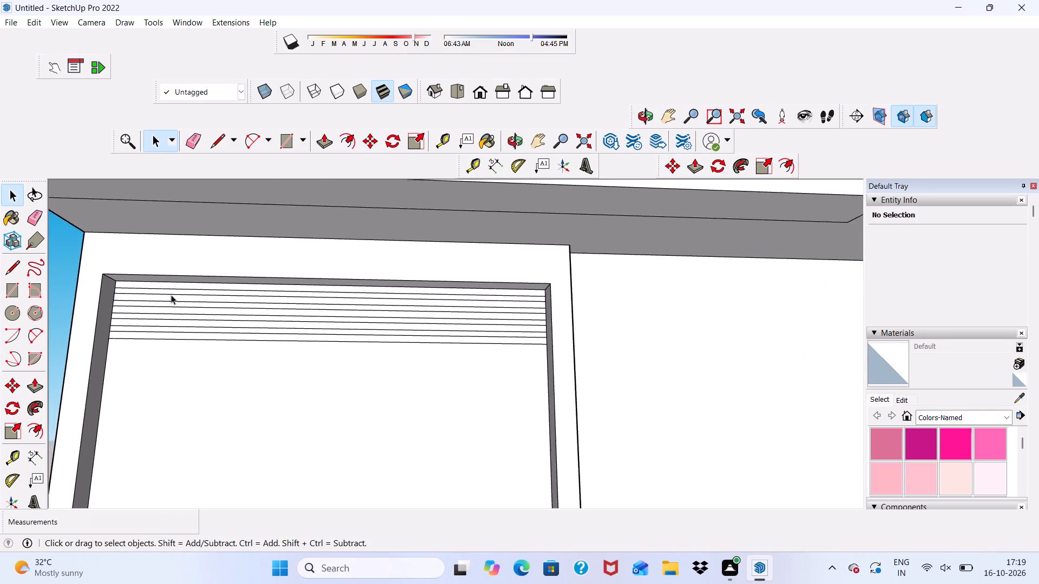
scroll(171, 295, up, 9)
click(171, 274)
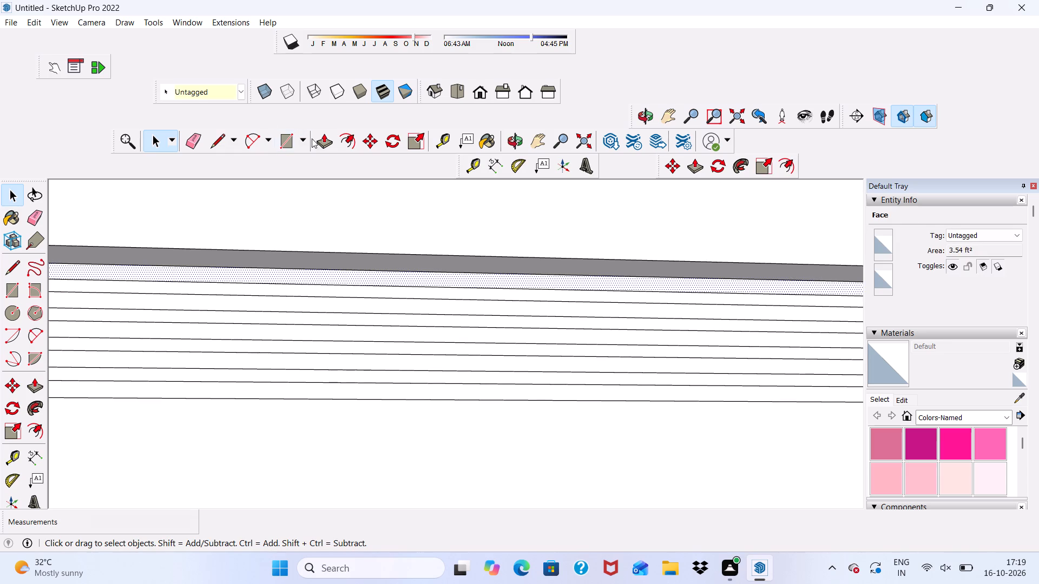
click(320, 140)
click(281, 269)
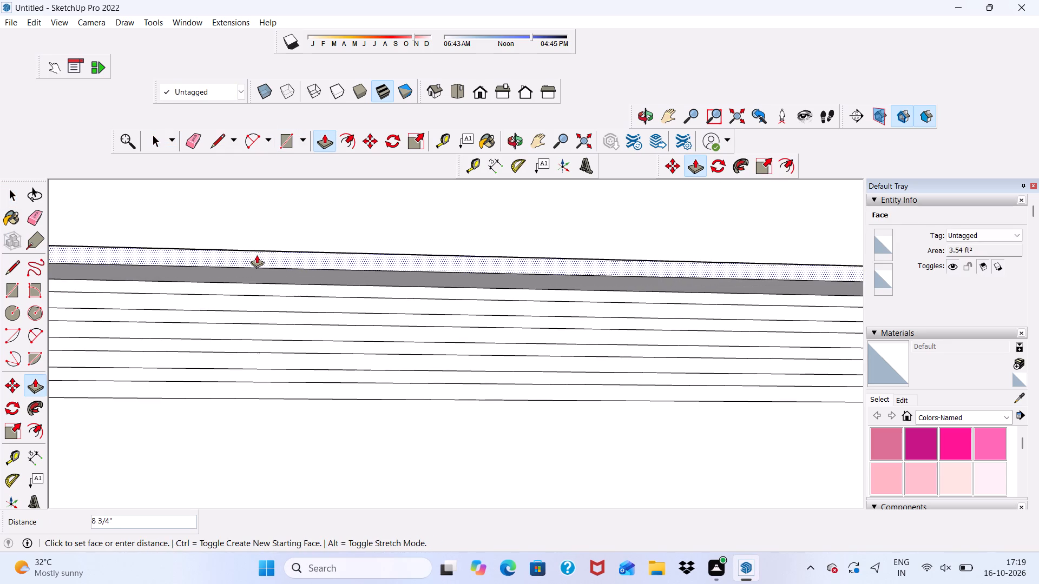
key(3)
key(shift+quotedbl)
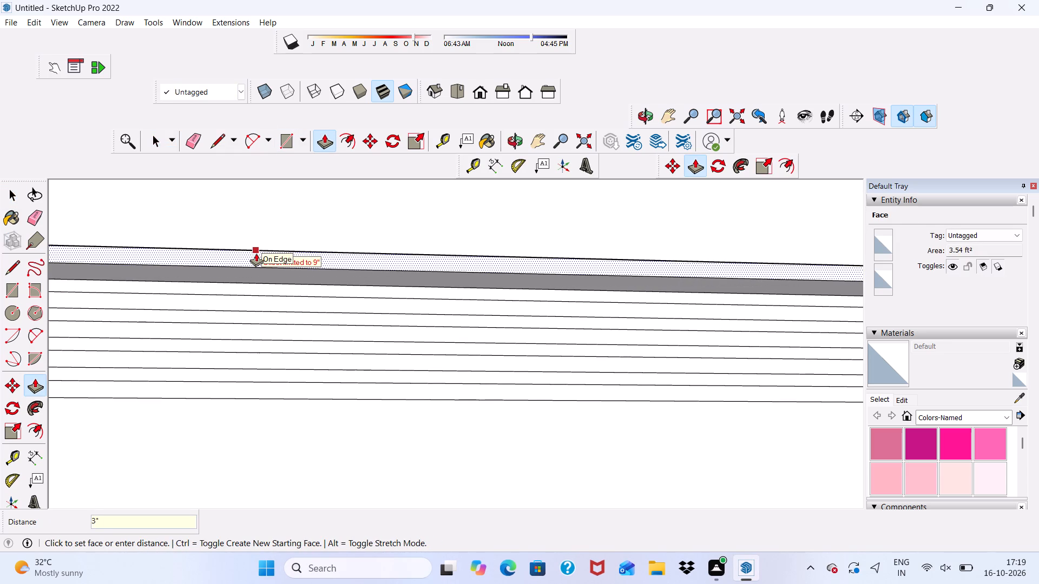
key(Return)
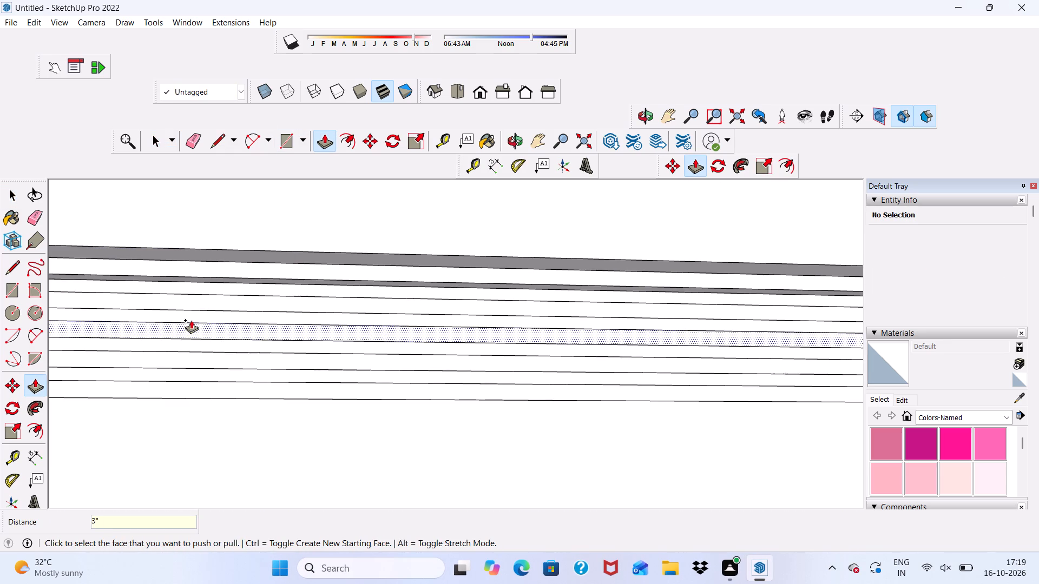
Pull the second, third and fourth strips from the top outward 3" each, matching the topmost strip.
middle_drag(198, 294, 174, 342)
scroll(144, 397, up, 8)
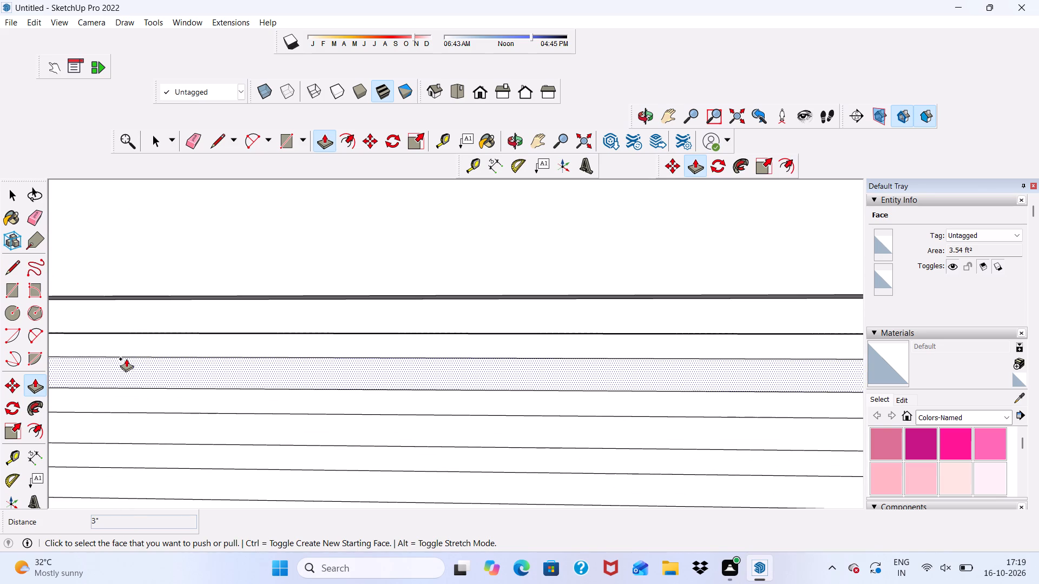
click(126, 359)
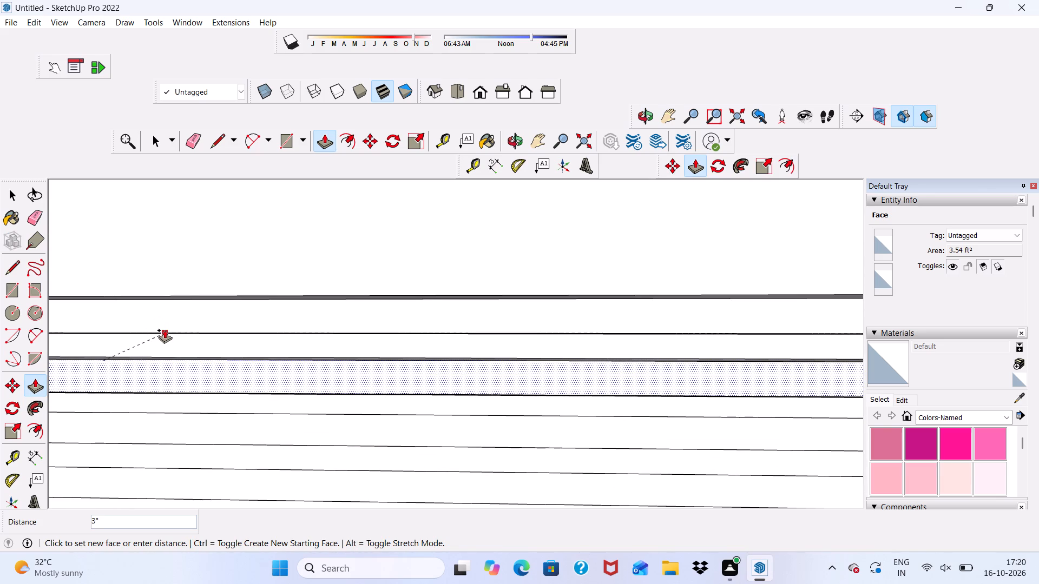
click(165, 330)
scroll(167, 331, down, 2)
click(157, 408)
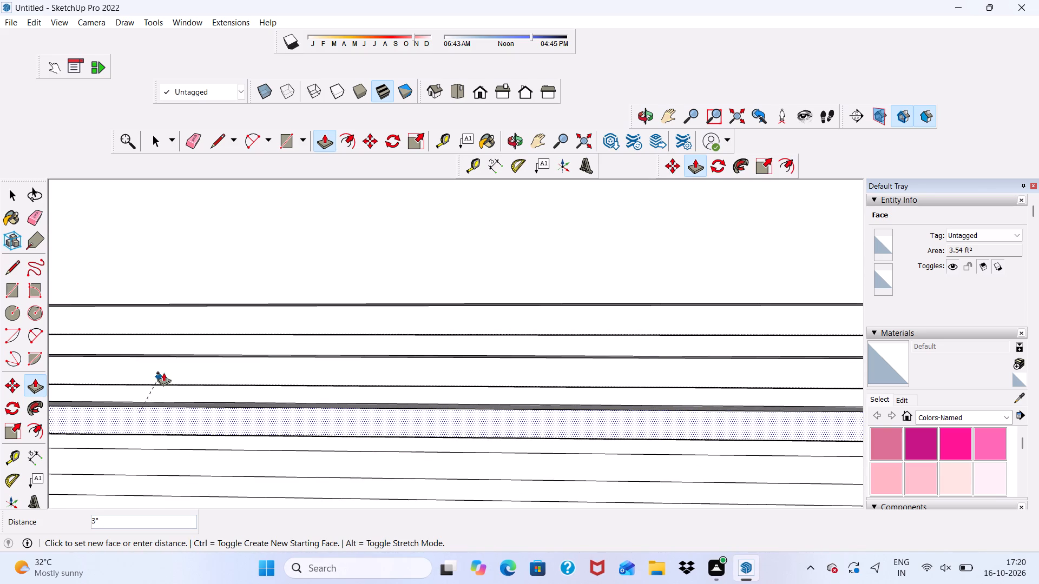
click(187, 381)
scroll(181, 381, down, 1)
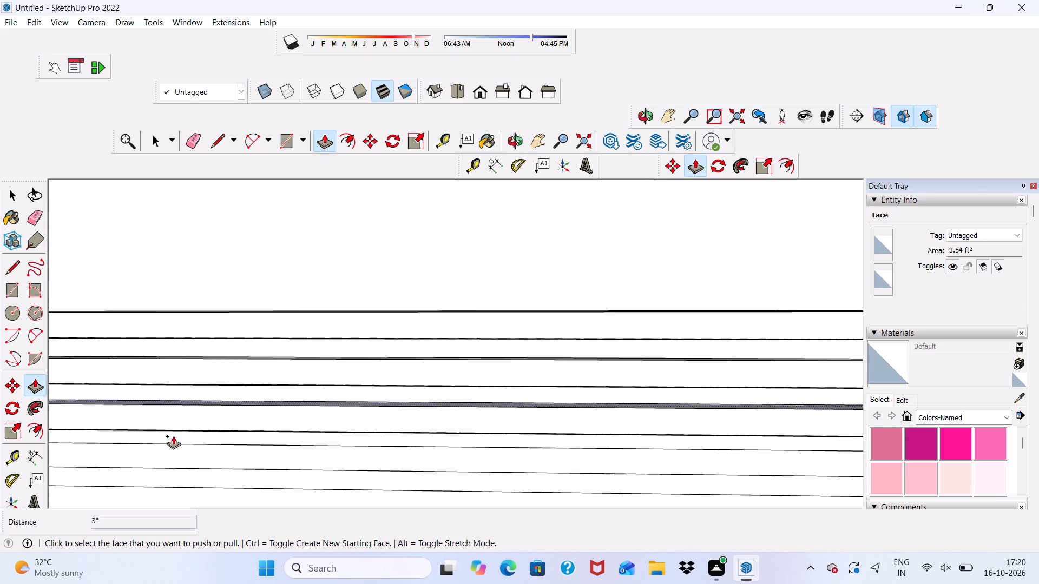
scroll(173, 436, down, 2)
scroll(170, 447, up, 4)
scroll(170, 447, down, 4)
middle_drag(170, 447, 187, 398)
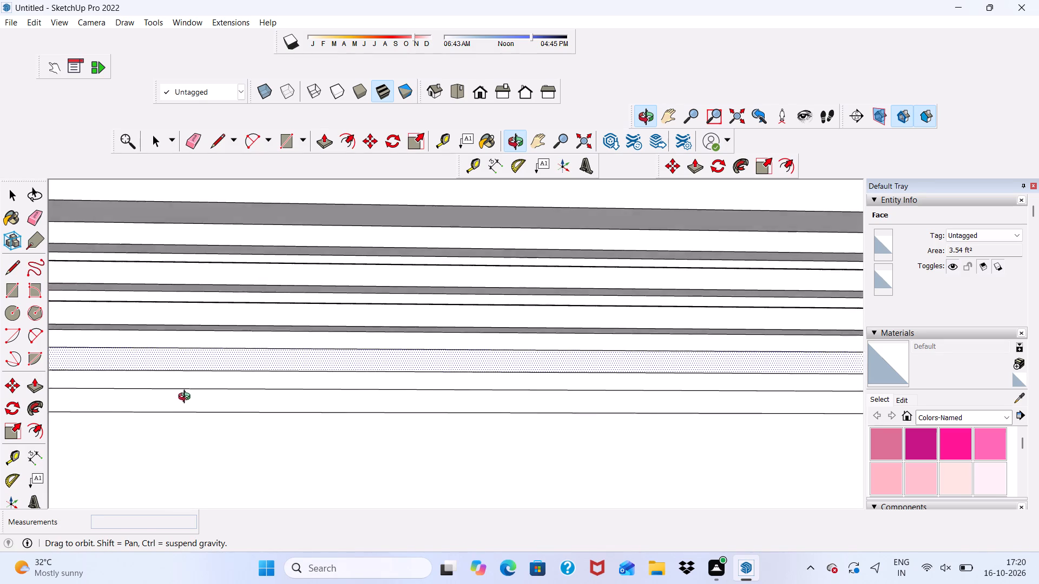
middle_drag(187, 398, 187, 399)
scroll(183, 382, up, 4)
click(183, 362)
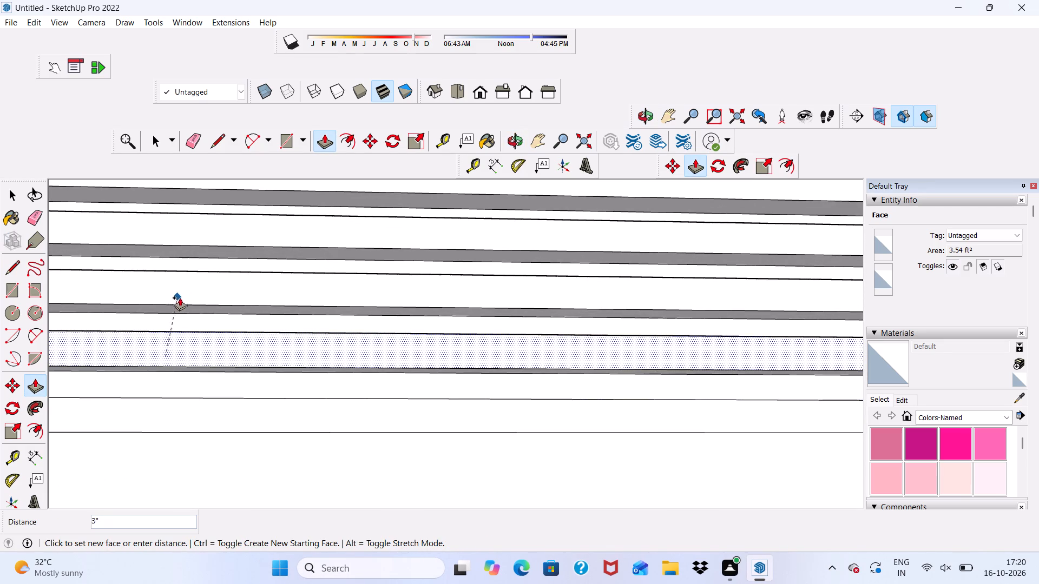
click(194, 300)
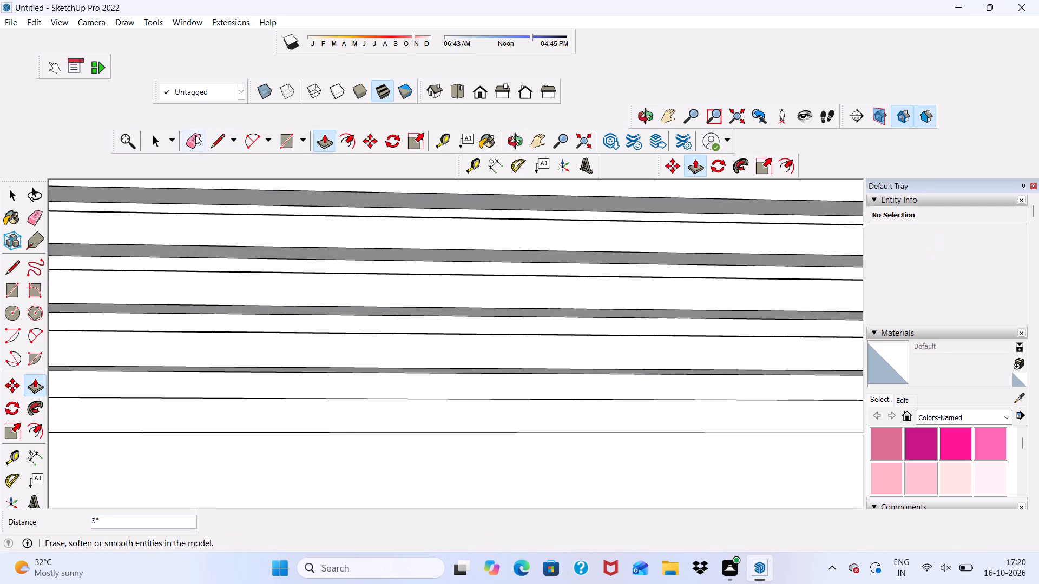
Erase the two leftover horizontal lines on the recessed panel below the lowest projecting slat.
click(195, 135)
drag(173, 394, 175, 420)
drag(175, 421, 177, 433)
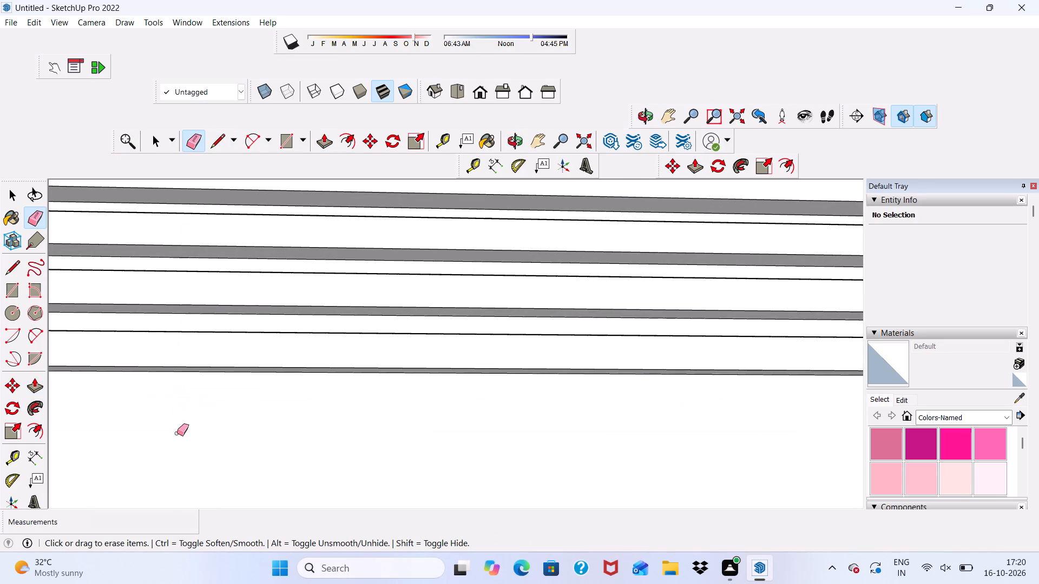
scroll(116, 370, down, 6)
scroll(254, 344, down, 5)
scroll(355, 356, down, 5)
middle_drag(356, 357, 346, 382)
key(space)
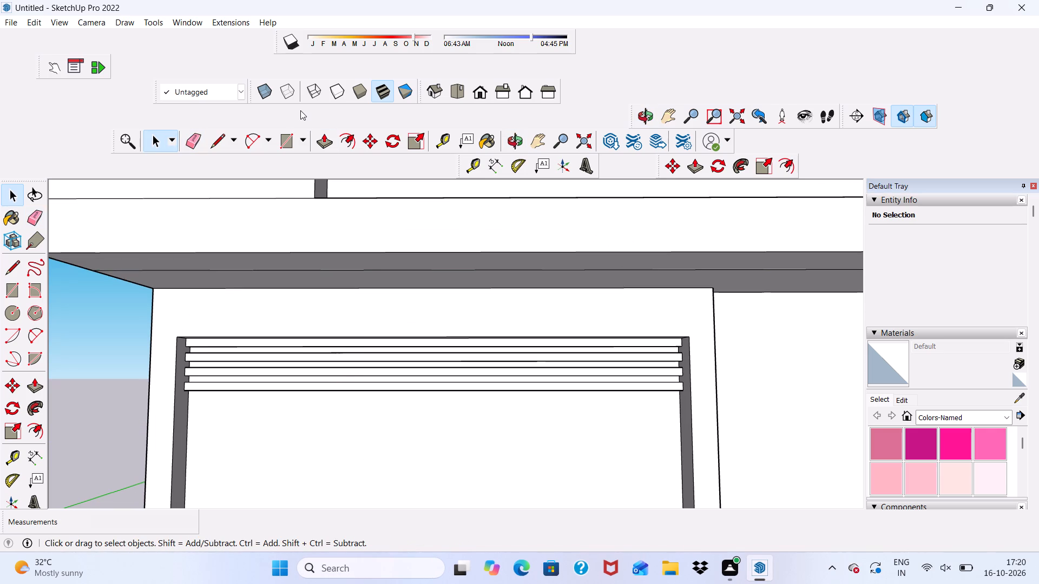
Draw a vertical rectangle about 8 7/8" by 6' 3 13/16" near the panel's middle, from below the lowest slat to the bottom edge.
click(281, 138)
scroll(323, 182, down, 5)
scroll(389, 353, up, 5)
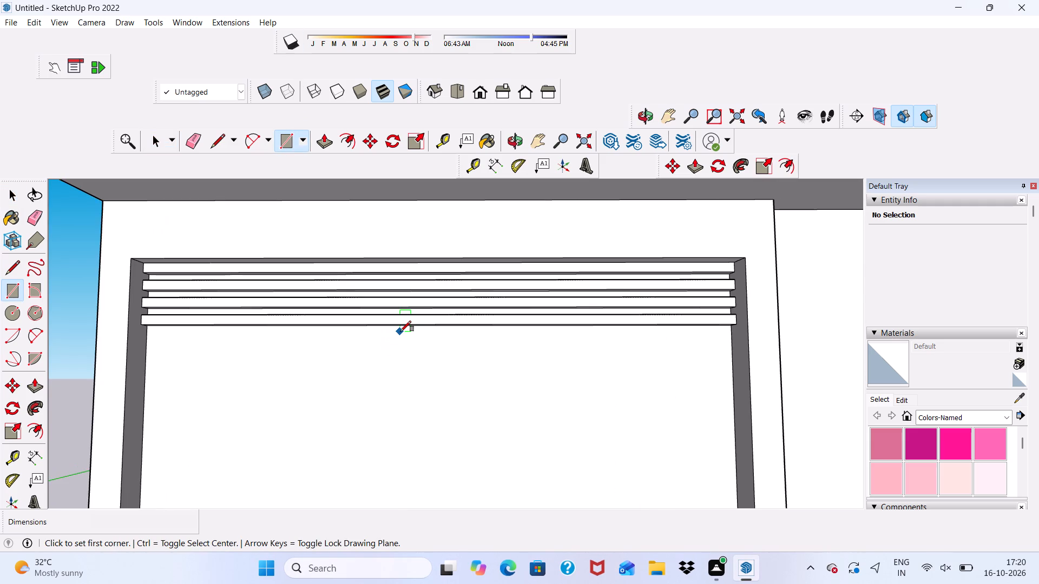
scroll(401, 331, up, 2)
middle_drag(401, 331, 407, 283)
scroll(407, 283, up, 3)
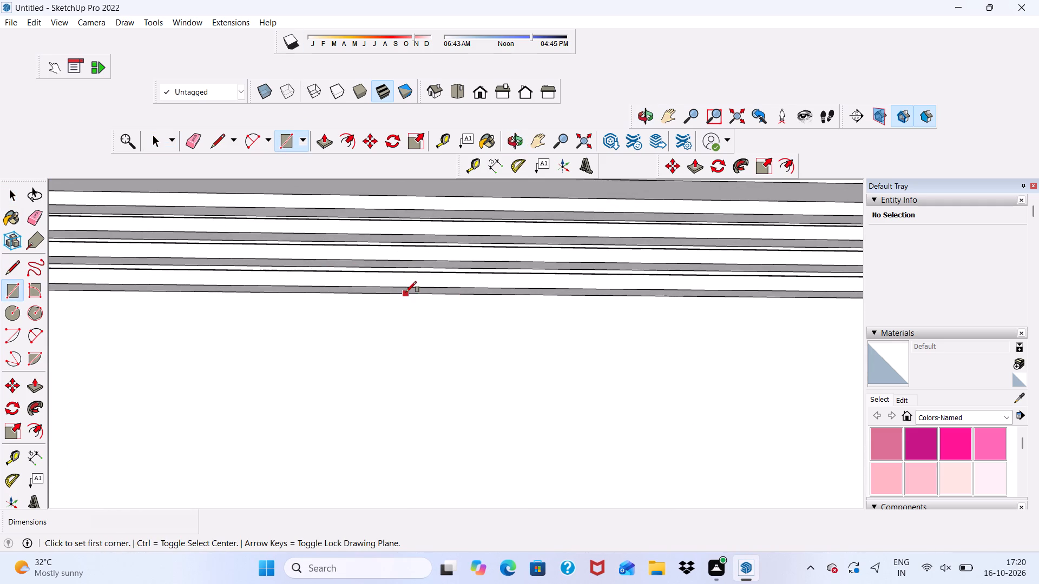
click(406, 292)
scroll(410, 293, down, 4)
scroll(364, 180, down, 5)
scroll(379, 412, up, 3)
scroll(377, 404, down, 4)
middle_drag(376, 399, 377, 399)
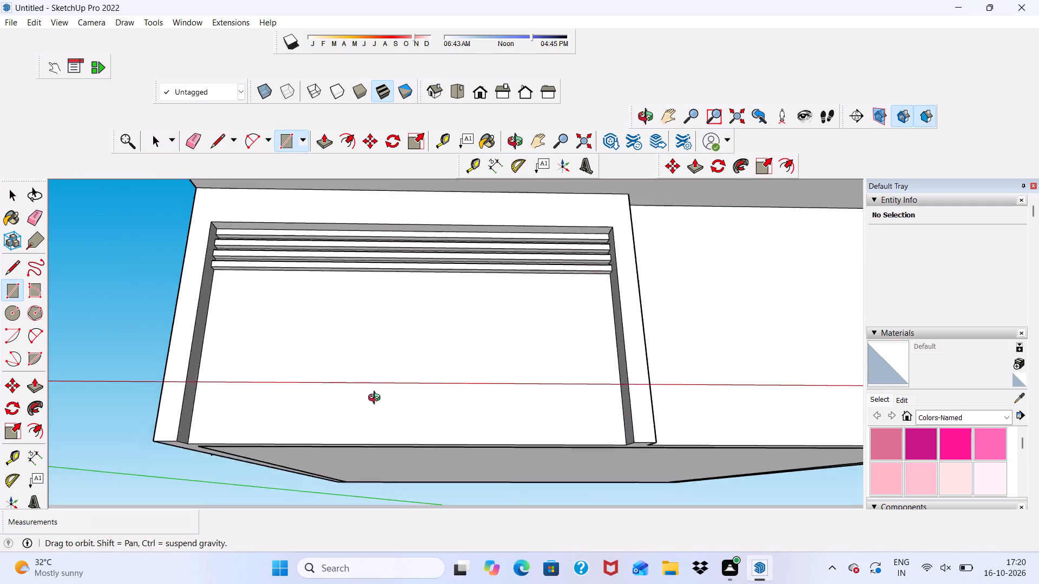
middle_drag(377, 399, 389, 485)
scroll(389, 460, up, 1)
scroll(368, 312, down, 7)
scroll(383, 455, up, 6)
scroll(360, 416, up, 1)
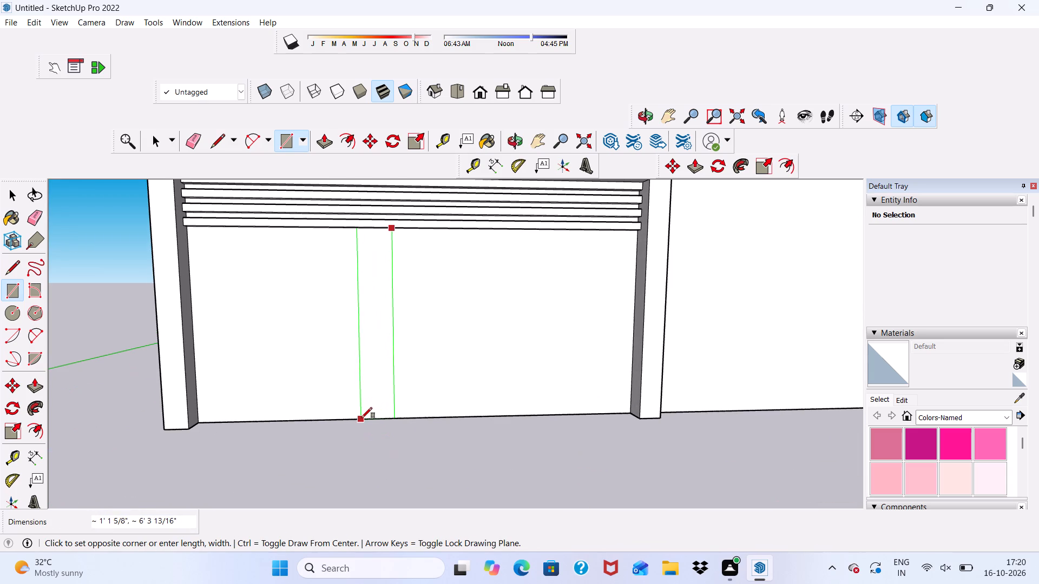
click(372, 422)
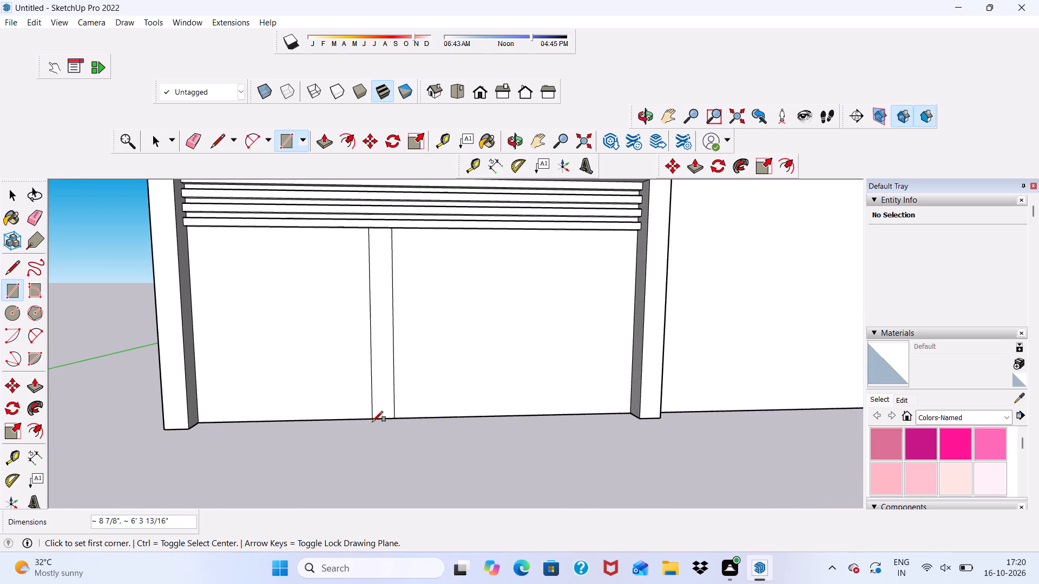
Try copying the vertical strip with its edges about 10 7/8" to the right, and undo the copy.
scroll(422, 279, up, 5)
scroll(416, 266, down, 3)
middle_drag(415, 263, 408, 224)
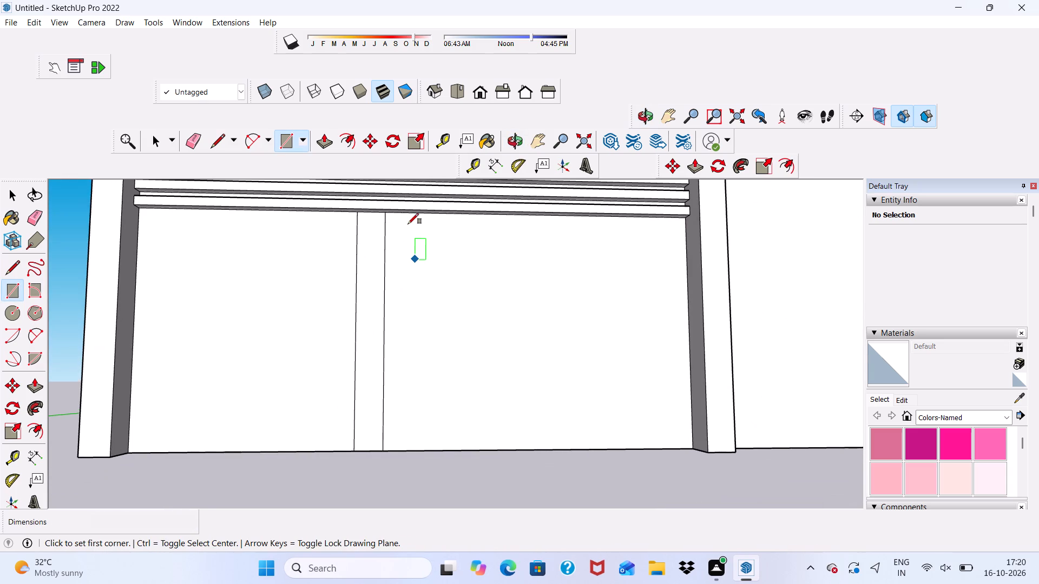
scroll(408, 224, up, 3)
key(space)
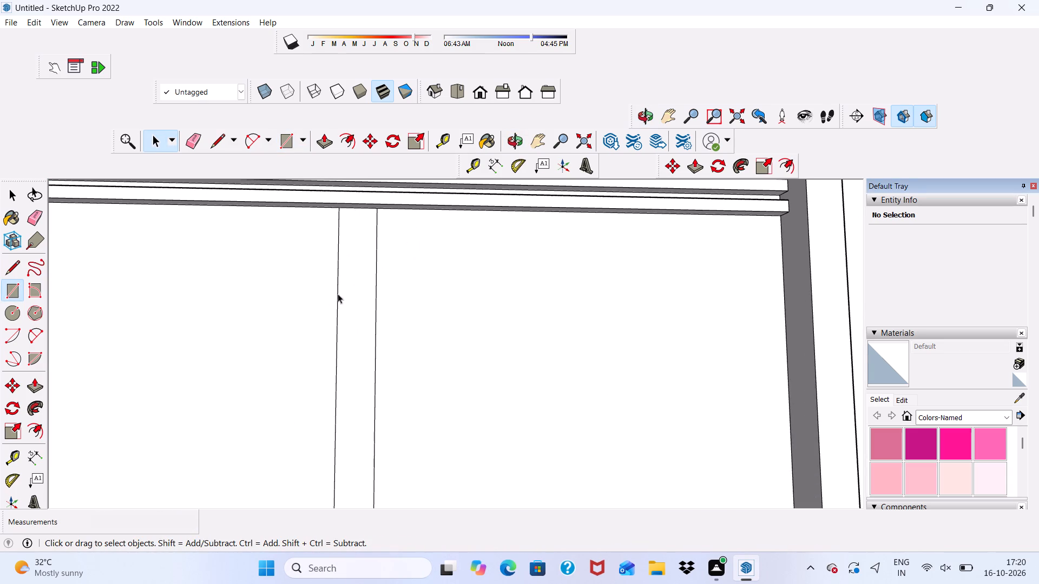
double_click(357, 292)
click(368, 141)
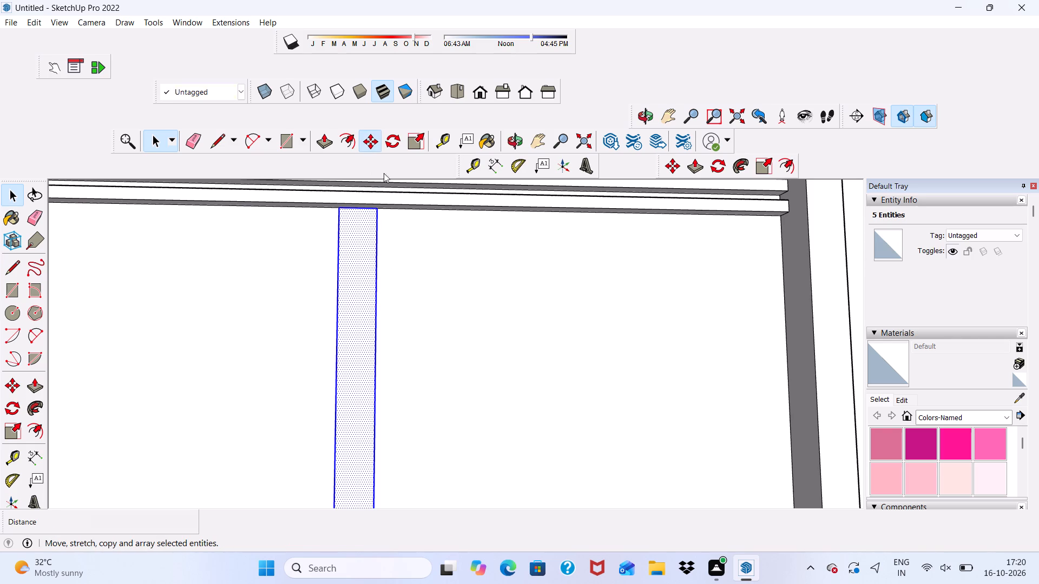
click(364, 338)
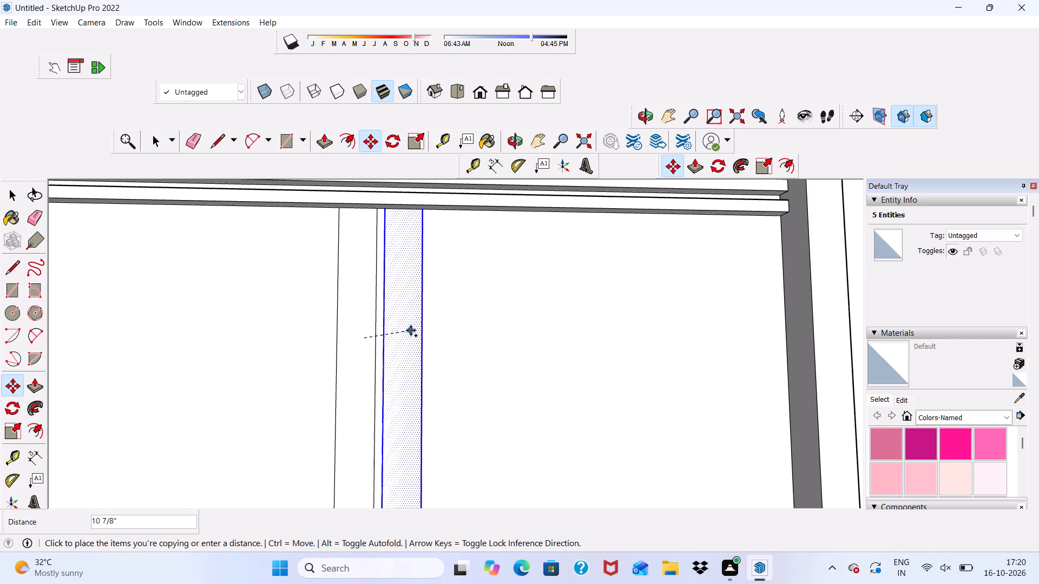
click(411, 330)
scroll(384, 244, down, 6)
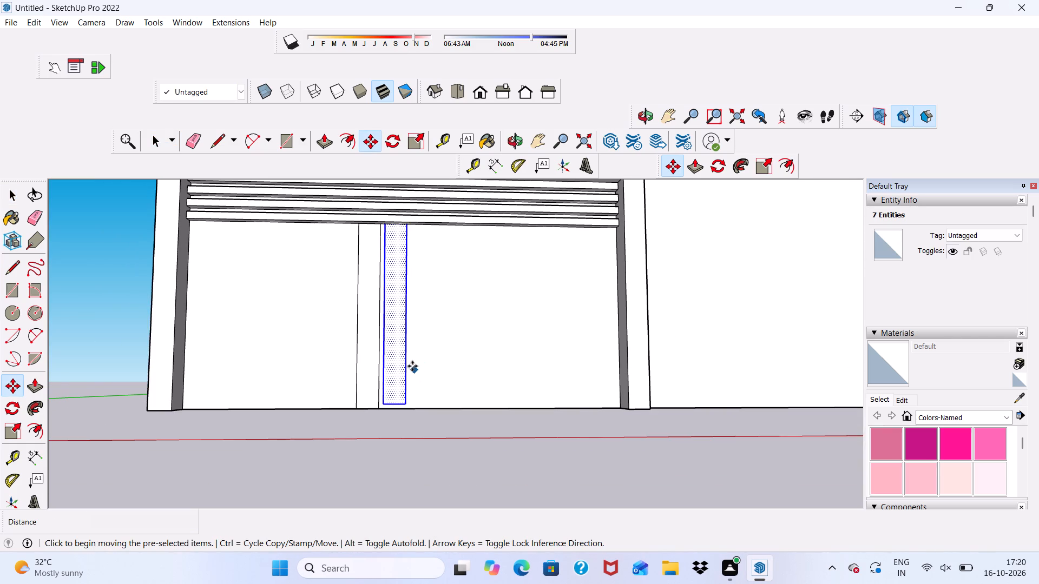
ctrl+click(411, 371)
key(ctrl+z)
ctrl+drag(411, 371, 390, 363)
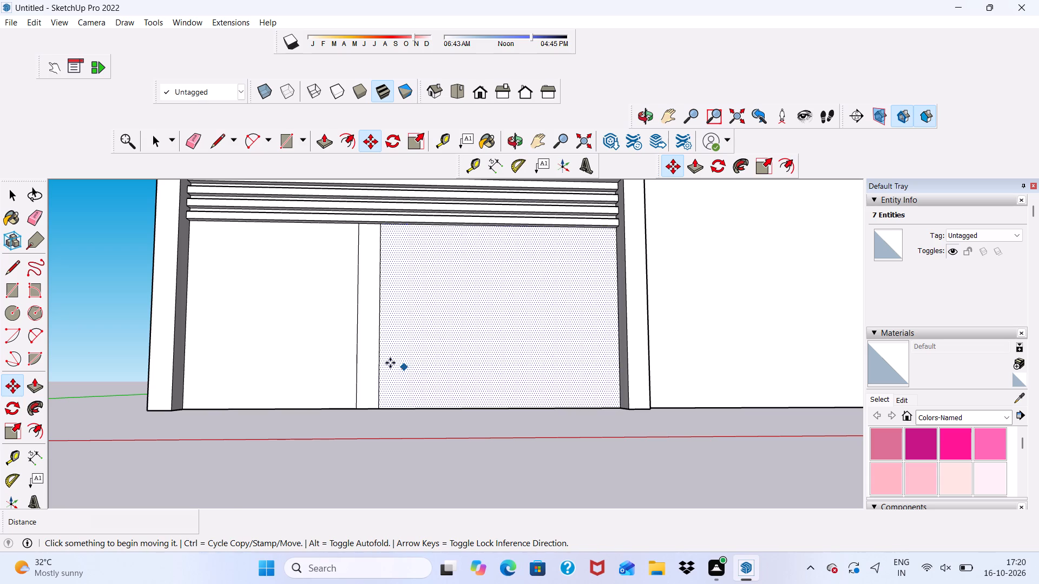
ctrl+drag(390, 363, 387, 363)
Copy the vertical strip about 11 1/16" horizontally to the right, leaving a narrow gap between the two strips.
click(367, 370)
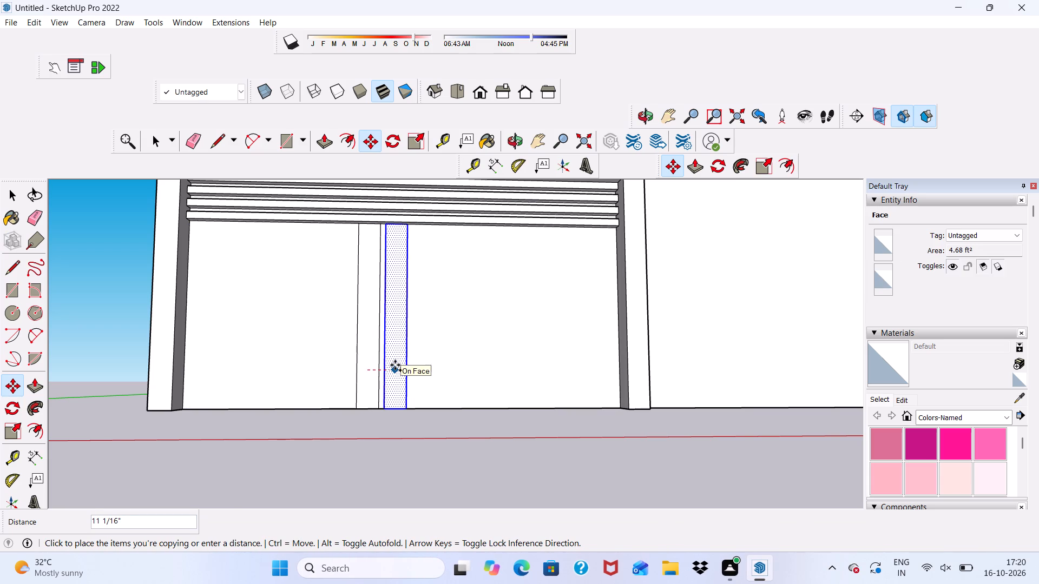
click(395, 365)
scroll(338, 352, down, 4)
key(space)
Pull both vertical strips of the recessed panel outward 3" each with Push/Pull.
scroll(373, 455, up, 1)
scroll(378, 331, up, 8)
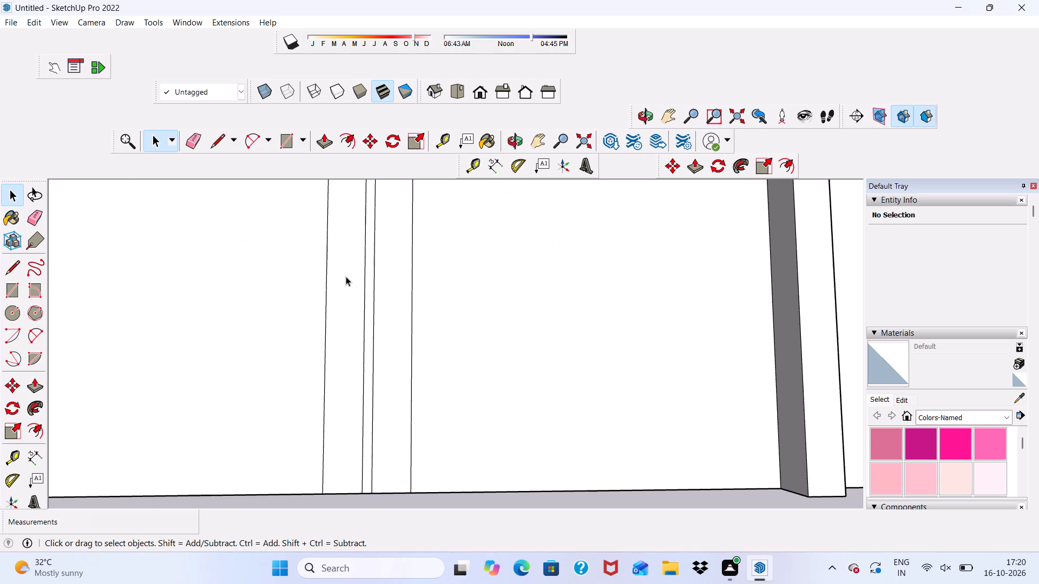
click(346, 276)
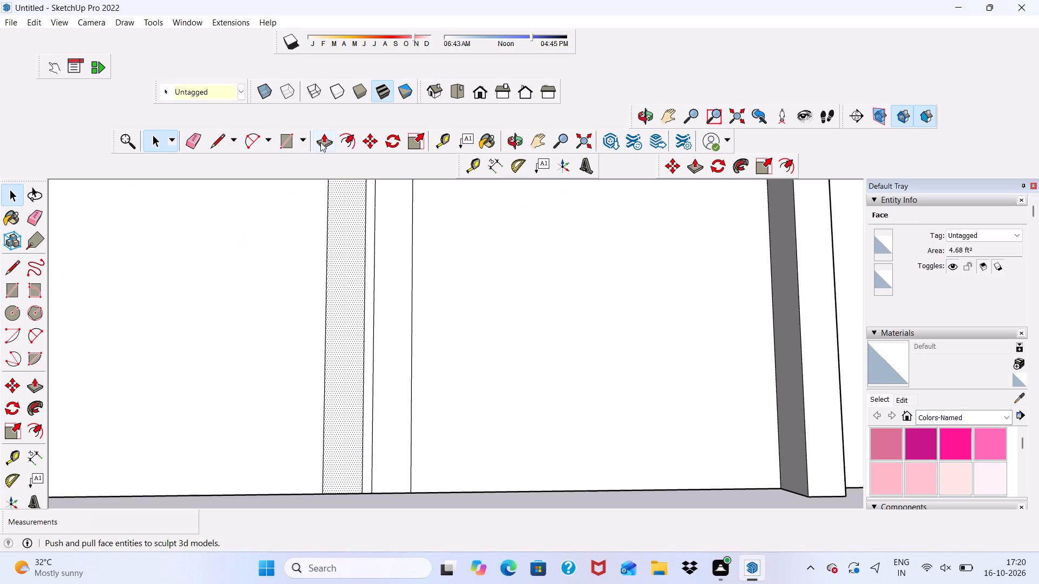
click(320, 142)
click(350, 252)
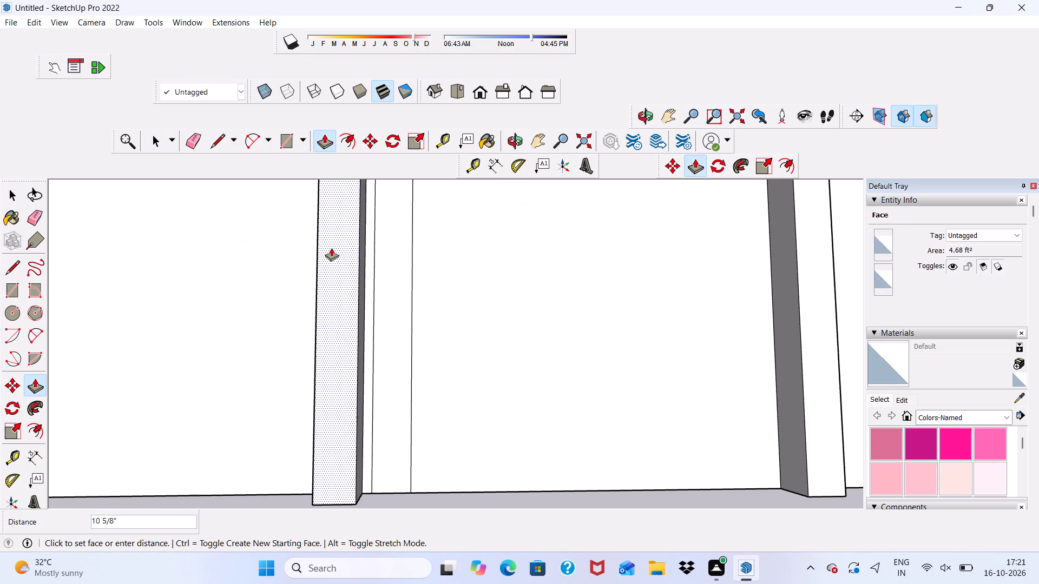
key(3)
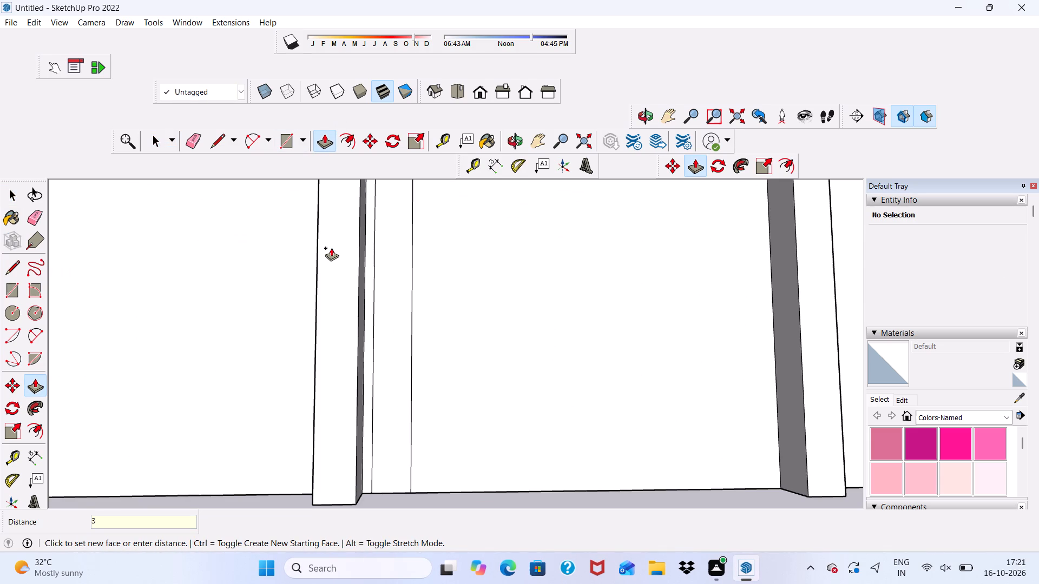
key(shift+quotedbl)
key(Return)
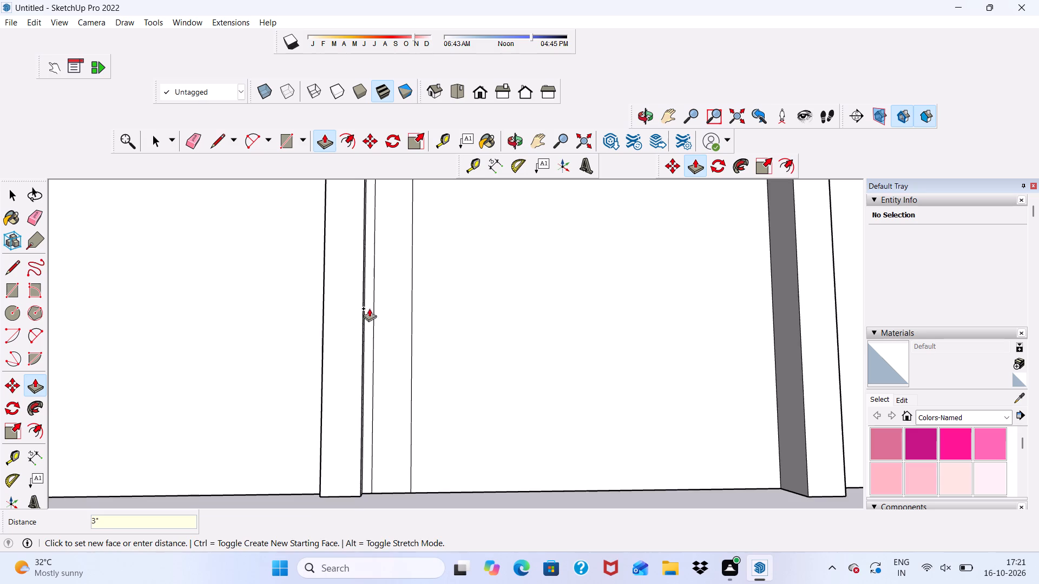
scroll(399, 327, up, 2)
click(400, 328)
key(3)
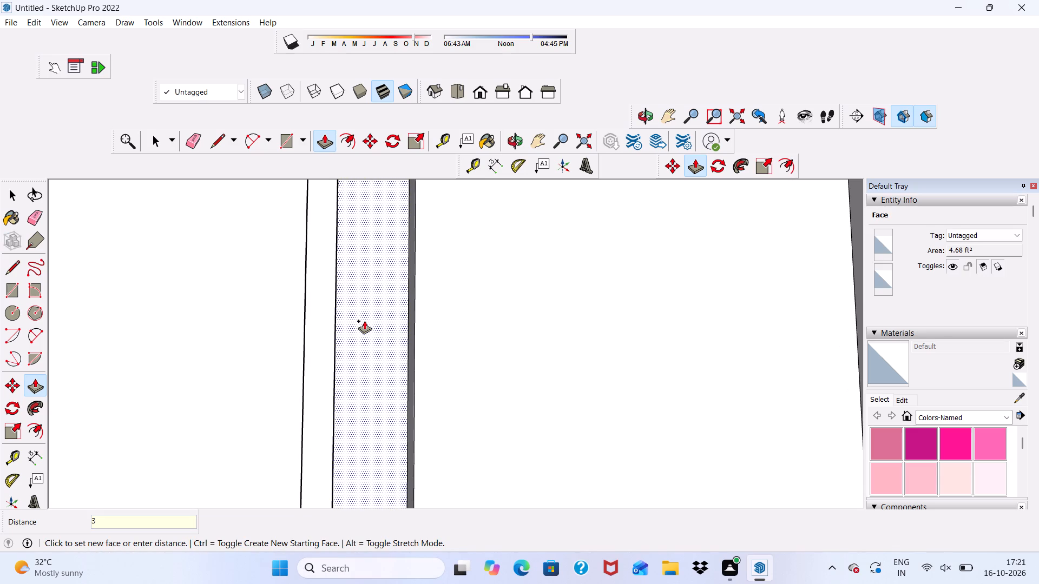
key(shift+quotedbl)
key(Return)
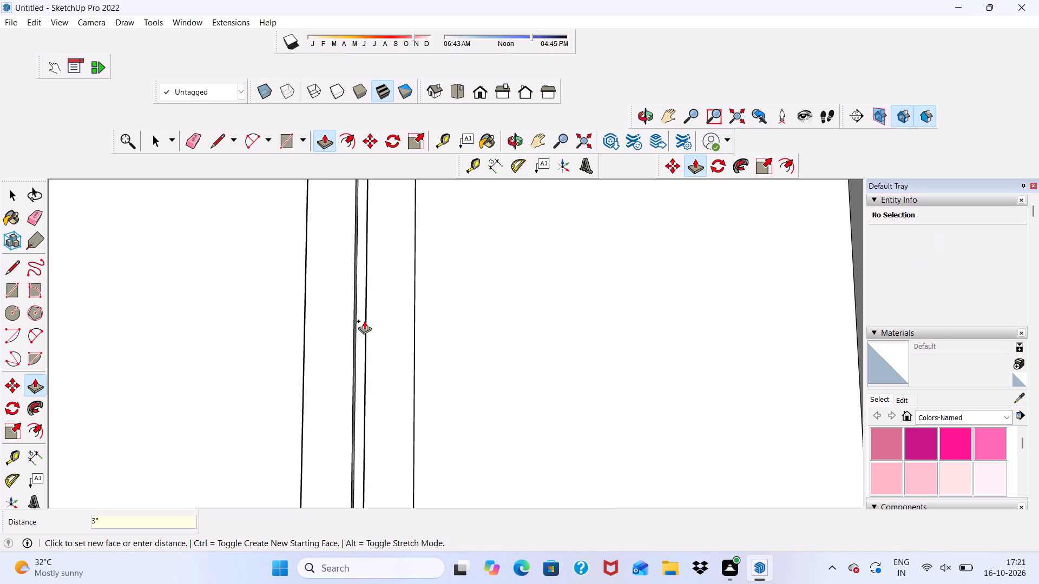
key(space)
Draw a small rectangle about 1 1/16" by 3/8" on the right vertical strip's face, against its edge facing the gap.
scroll(374, 316, down, 10)
middle_drag(405, 323, 381, 367)
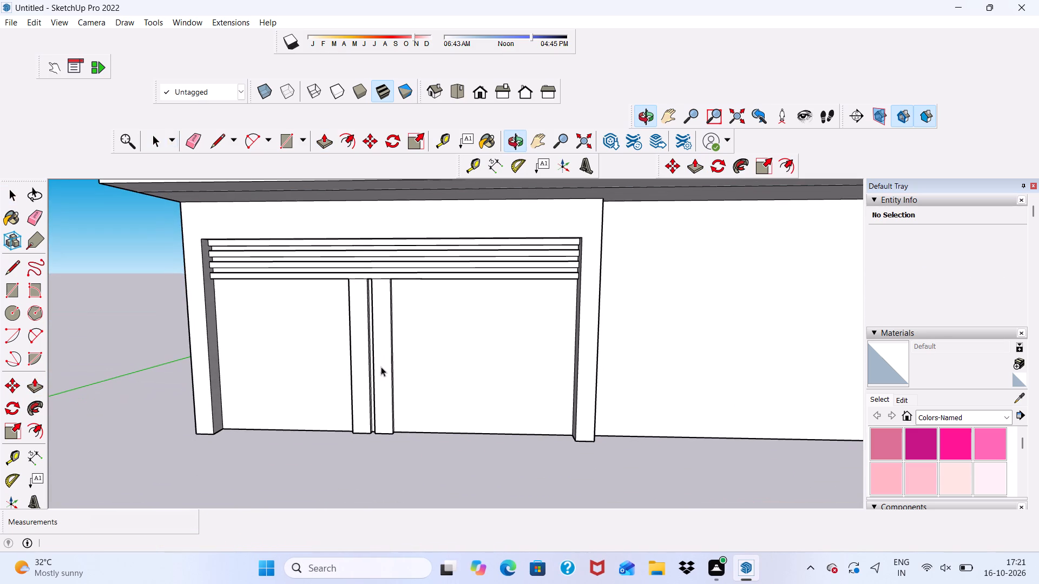
scroll(369, 312, up, 4)
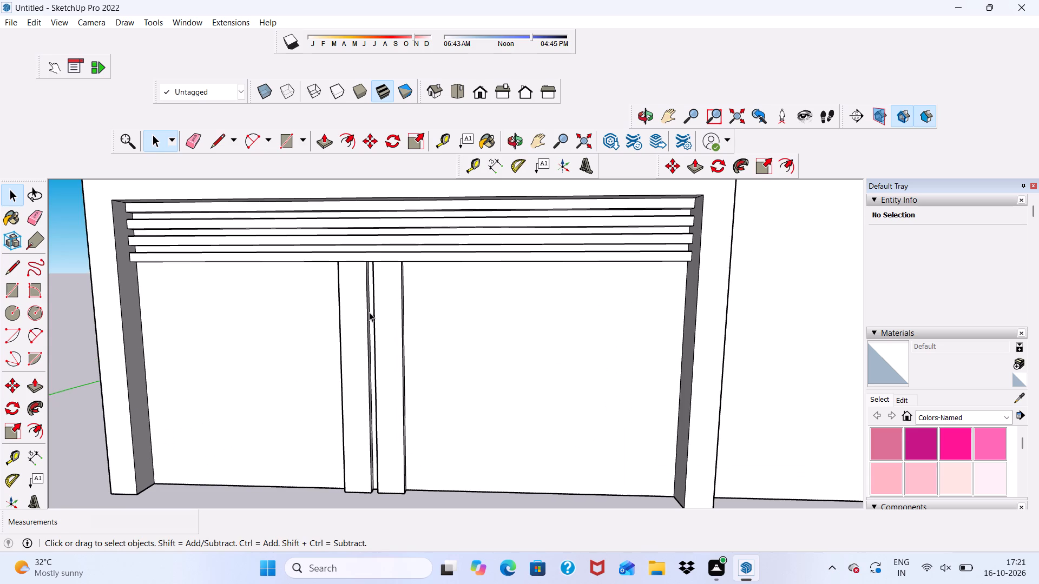
scroll(380, 317, up, 4)
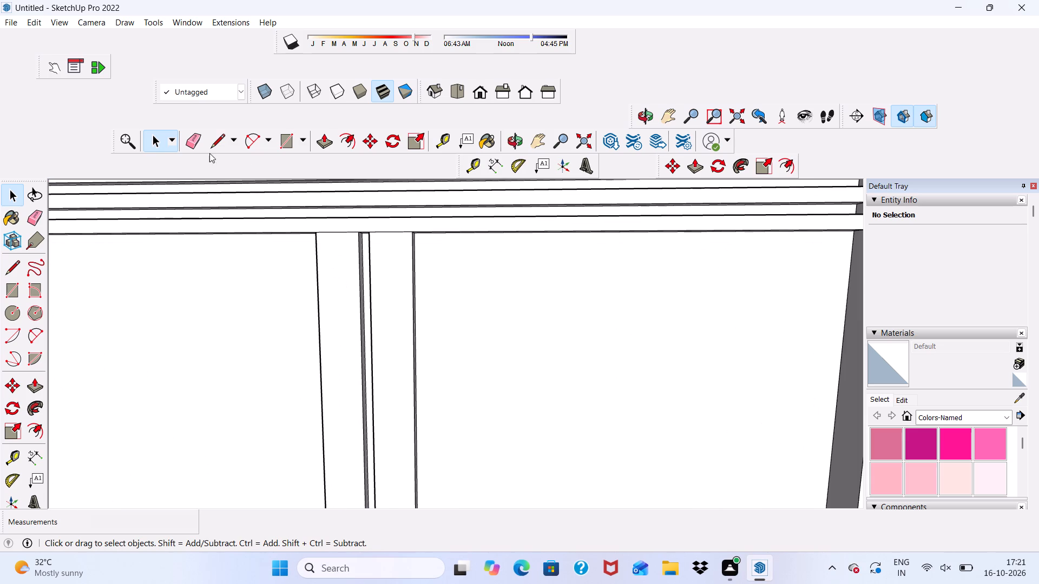
click(282, 140)
scroll(344, 347, up, 7)
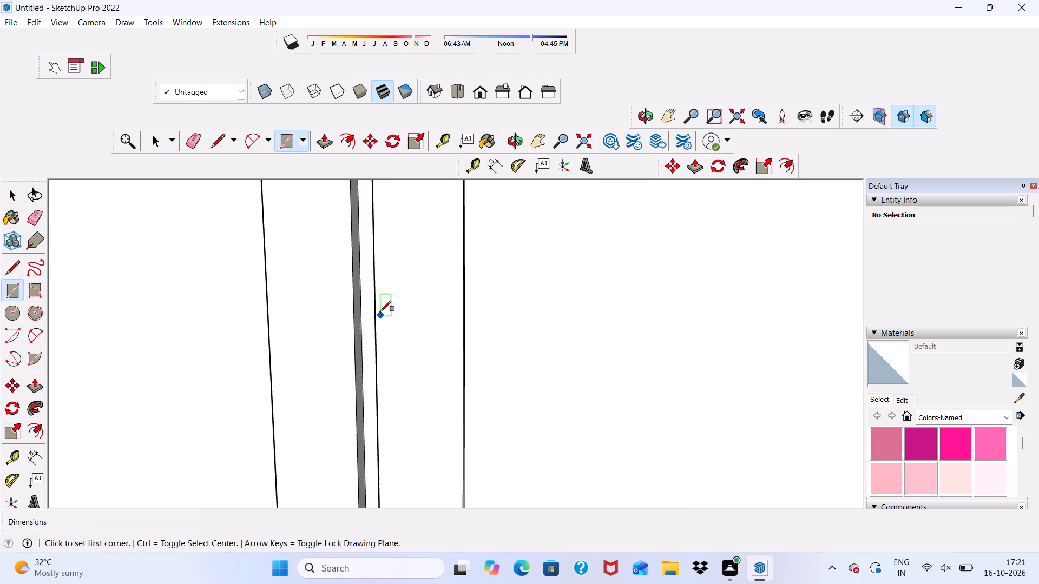
click(377, 288)
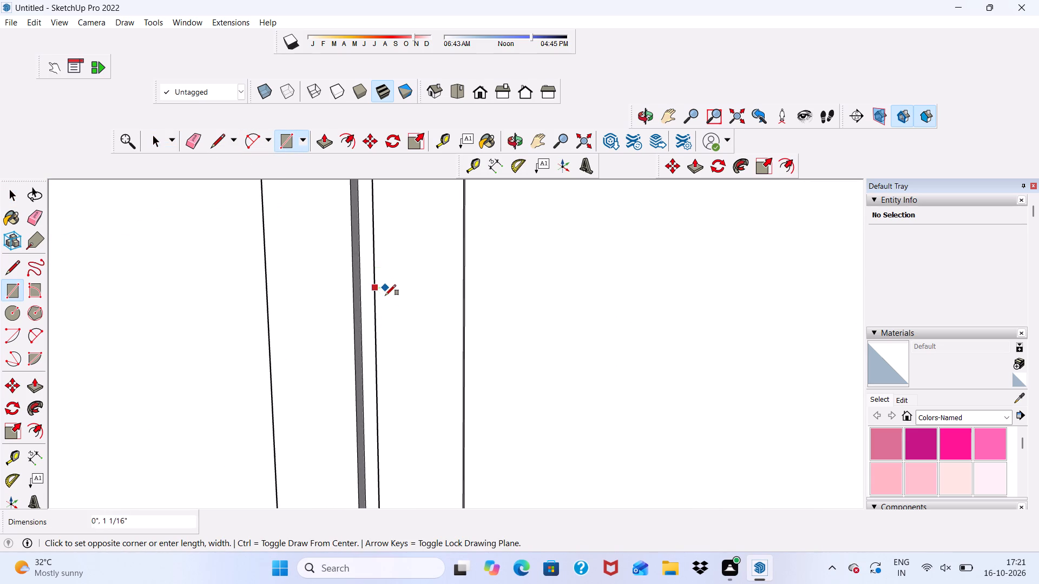
scroll(385, 296, up, 8)
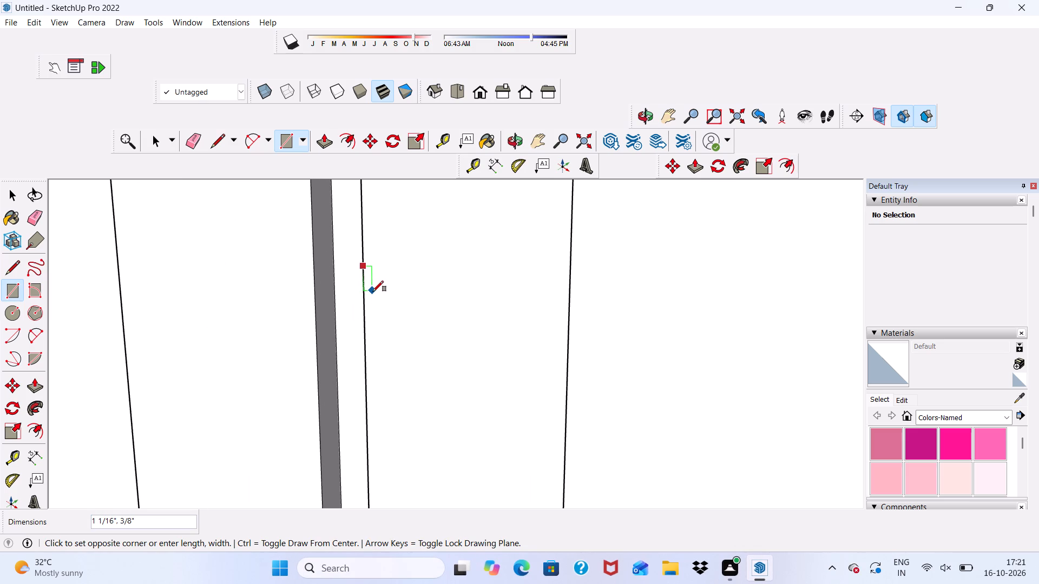
click(373, 291)
scroll(371, 330, up, 1)
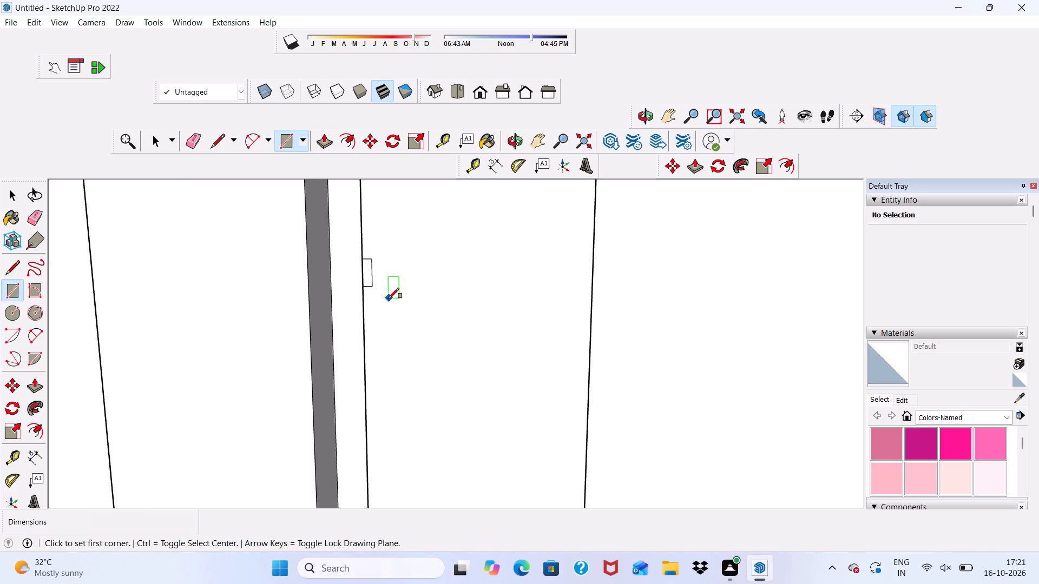
Copy the small rectangle about 6 1/4" straight down along the same edge of the right vertical strip.
key(space)
scroll(376, 288, up, 3)
double_click(367, 263)
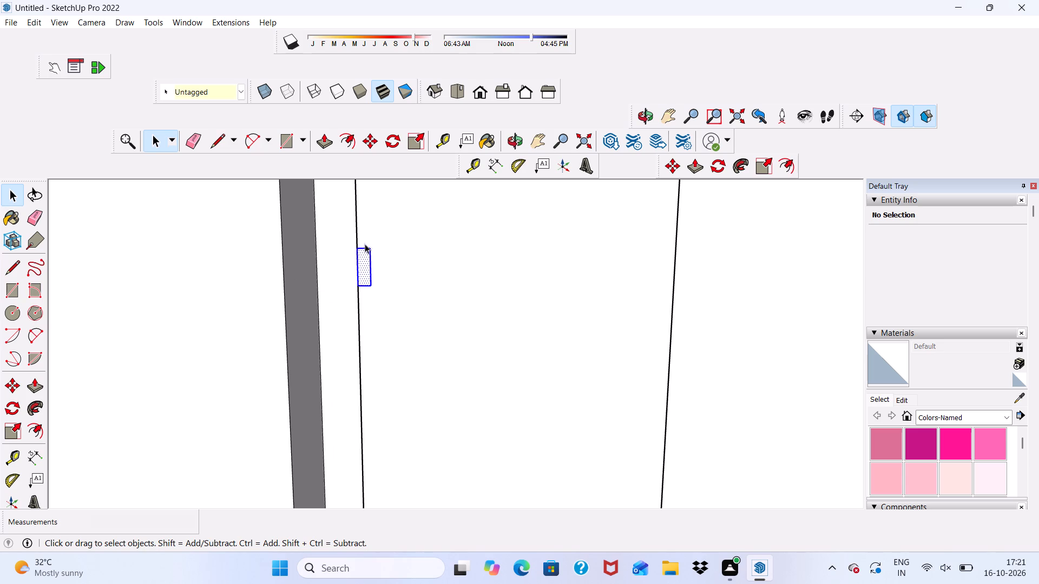
click(369, 136)
scroll(372, 264, down, 2)
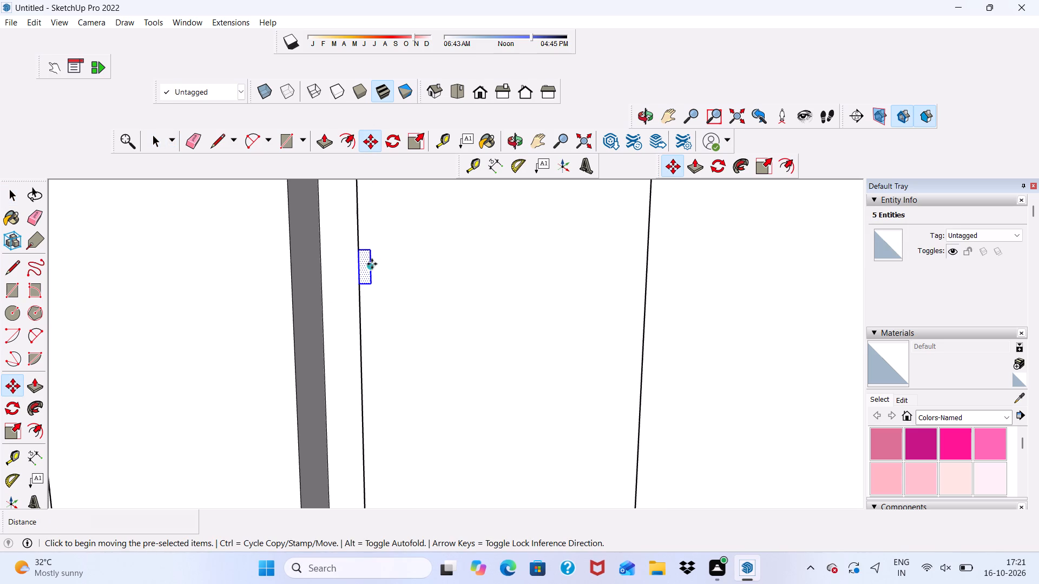
scroll(372, 264, down, 1)
click(365, 269)
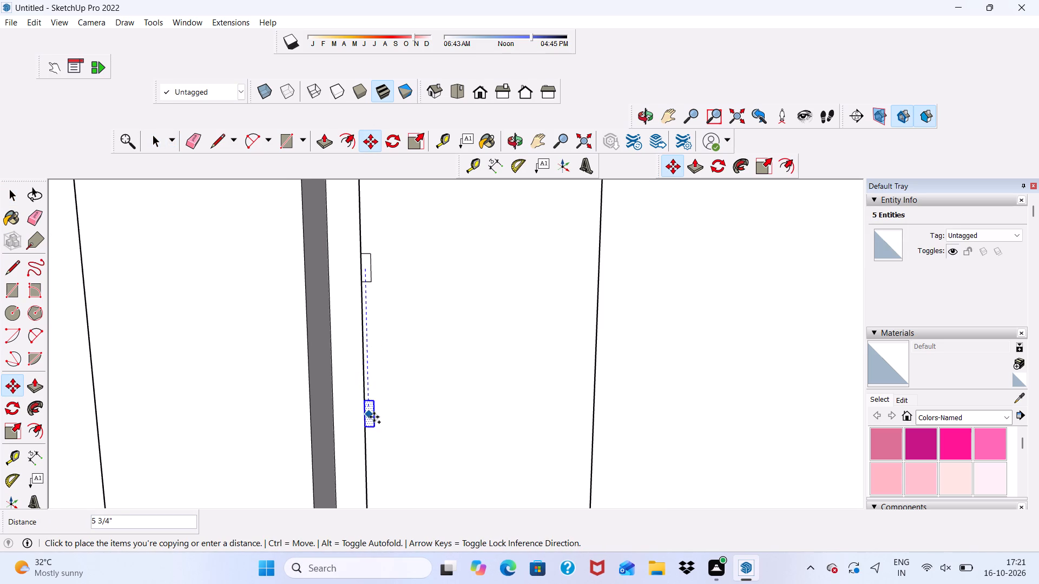
click(376, 429)
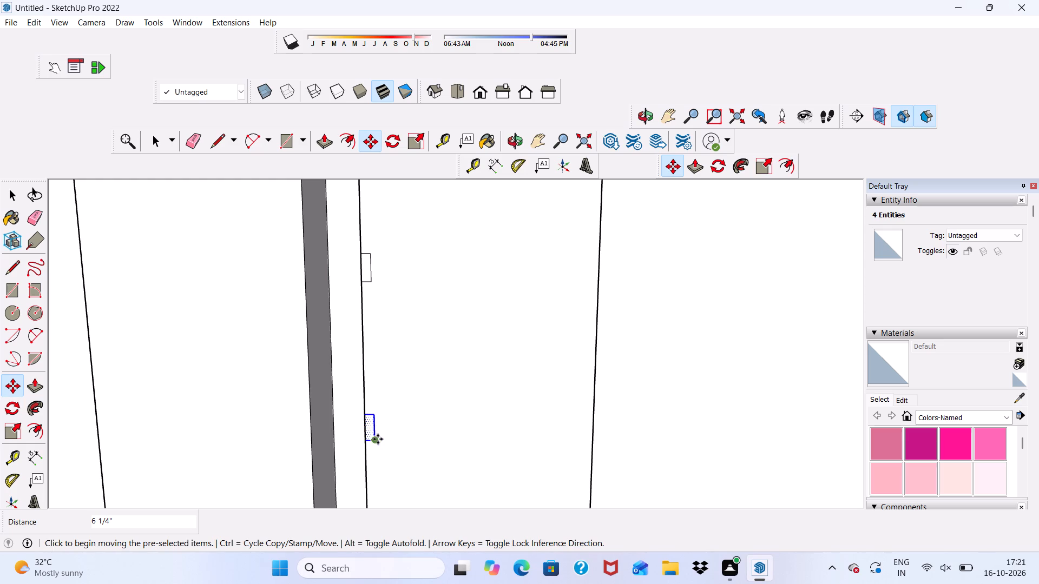
Copy the lower small rectangle about 2 9/16" across the gap onto the left vertical strip's facing edge.
click(372, 432)
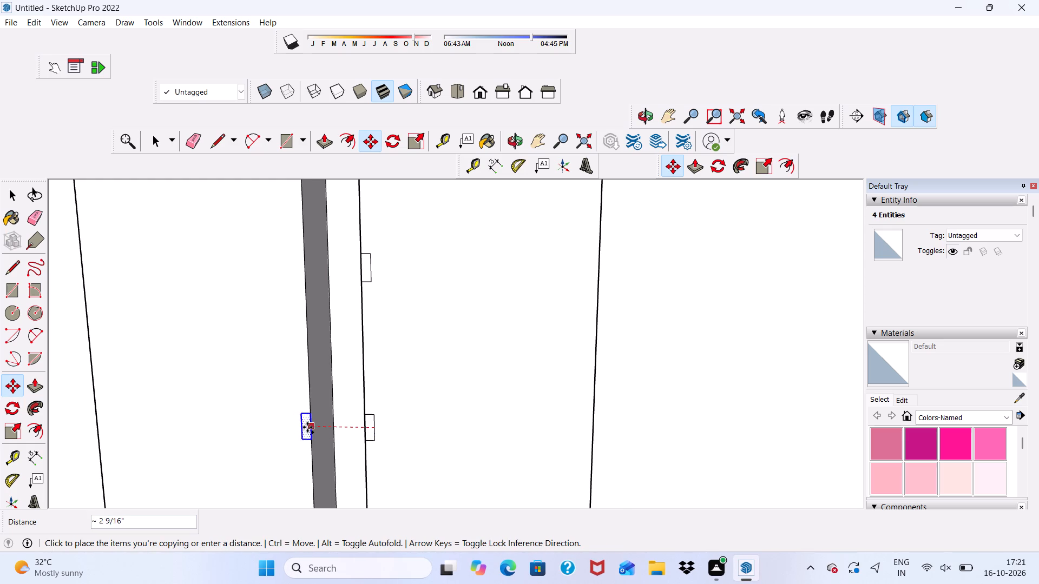
scroll(308, 427, up, 6)
click(313, 426)
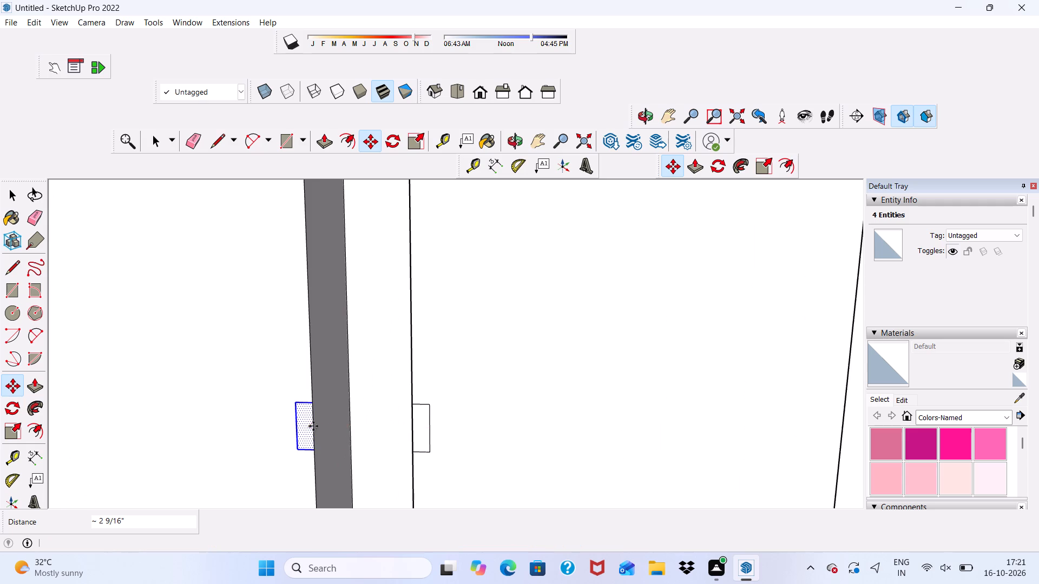
scroll(317, 404, down, 4)
scroll(395, 388, up, 1)
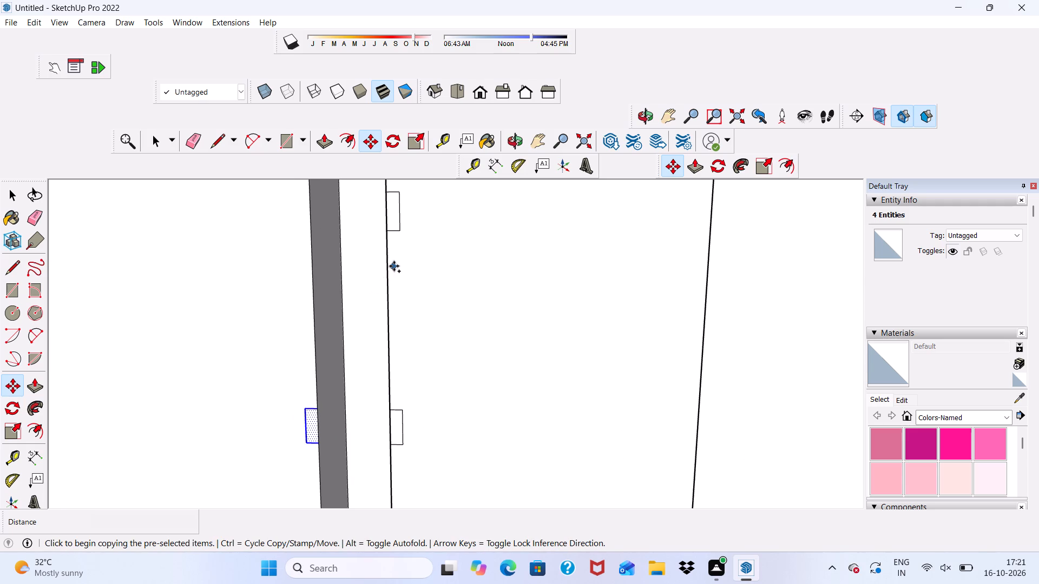
Copy the upper small rectangle about 2 9/16" across the gap onto the left vertical strip's facing edge.
key(space)
double_click(394, 206)
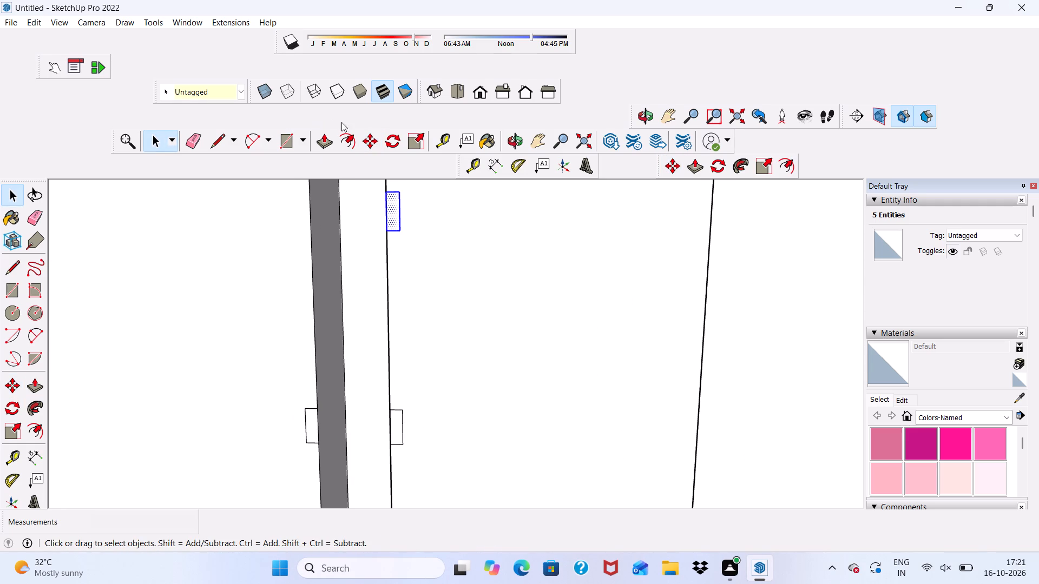
click(370, 142)
click(391, 218)
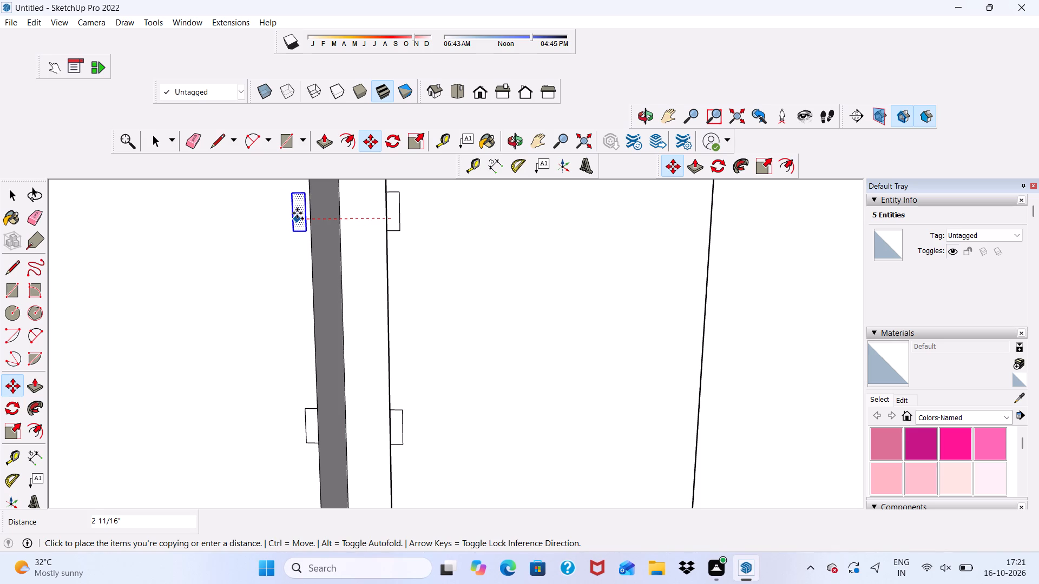
click(302, 215)
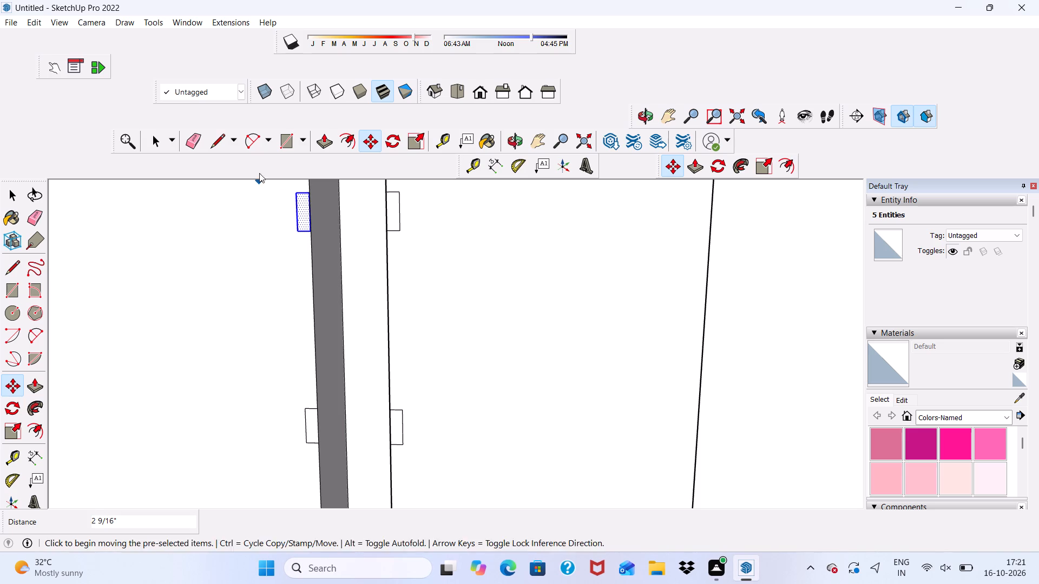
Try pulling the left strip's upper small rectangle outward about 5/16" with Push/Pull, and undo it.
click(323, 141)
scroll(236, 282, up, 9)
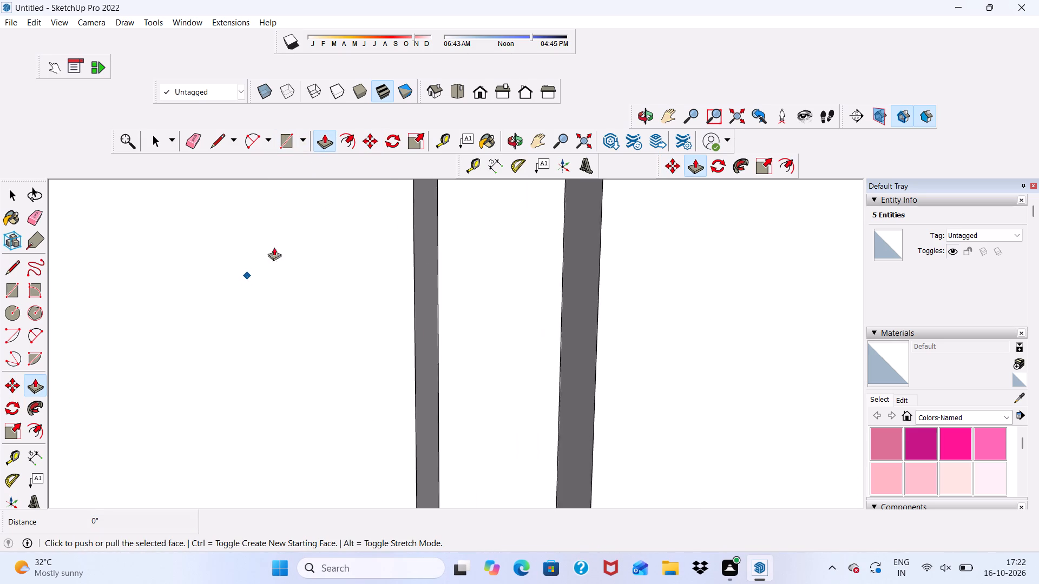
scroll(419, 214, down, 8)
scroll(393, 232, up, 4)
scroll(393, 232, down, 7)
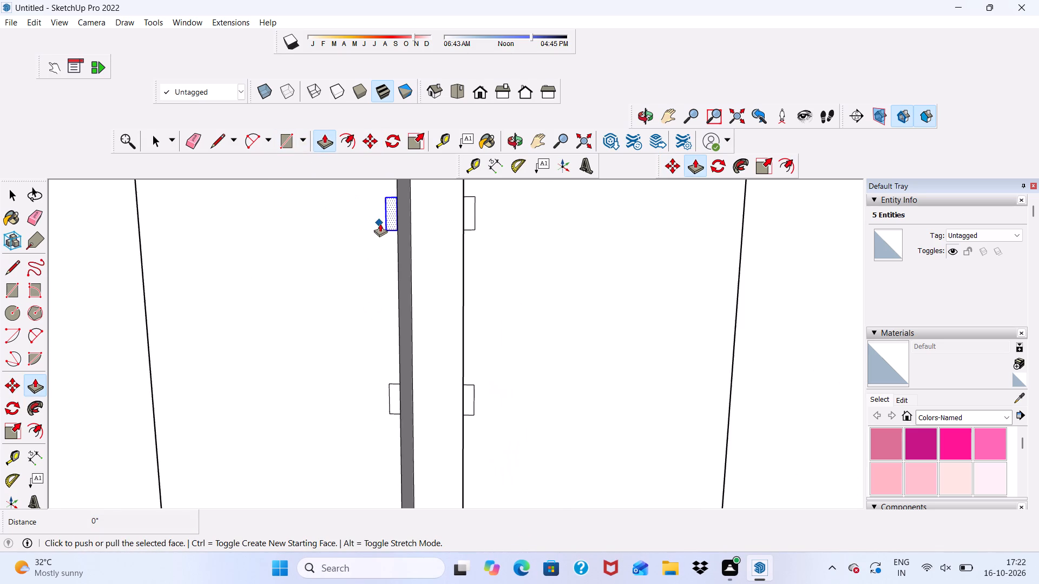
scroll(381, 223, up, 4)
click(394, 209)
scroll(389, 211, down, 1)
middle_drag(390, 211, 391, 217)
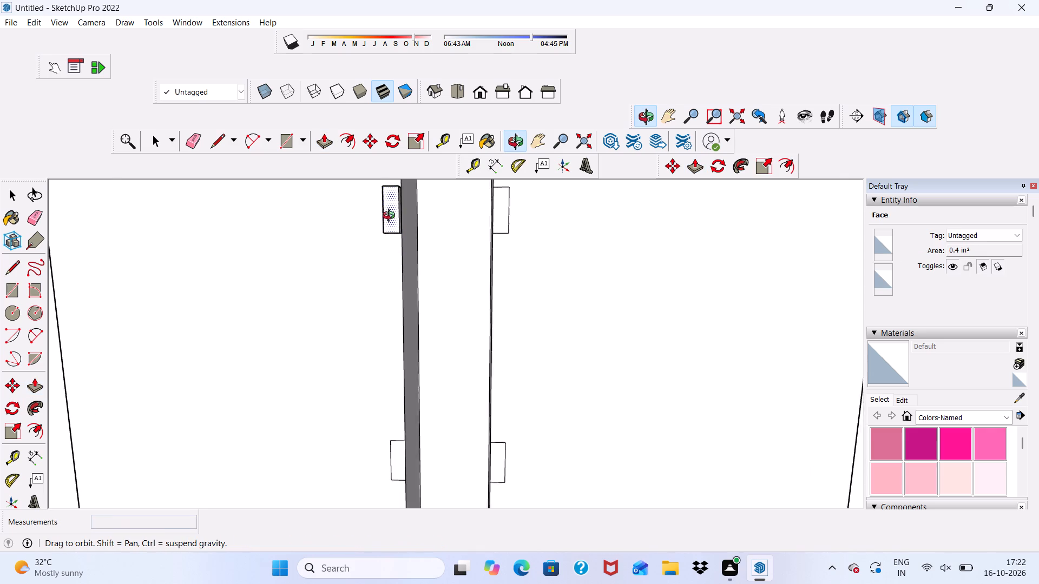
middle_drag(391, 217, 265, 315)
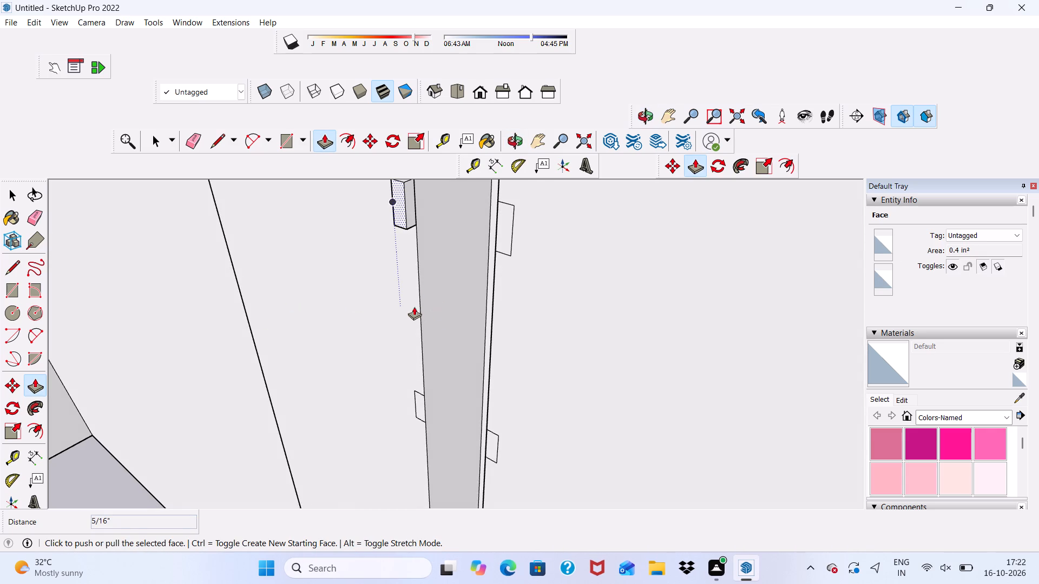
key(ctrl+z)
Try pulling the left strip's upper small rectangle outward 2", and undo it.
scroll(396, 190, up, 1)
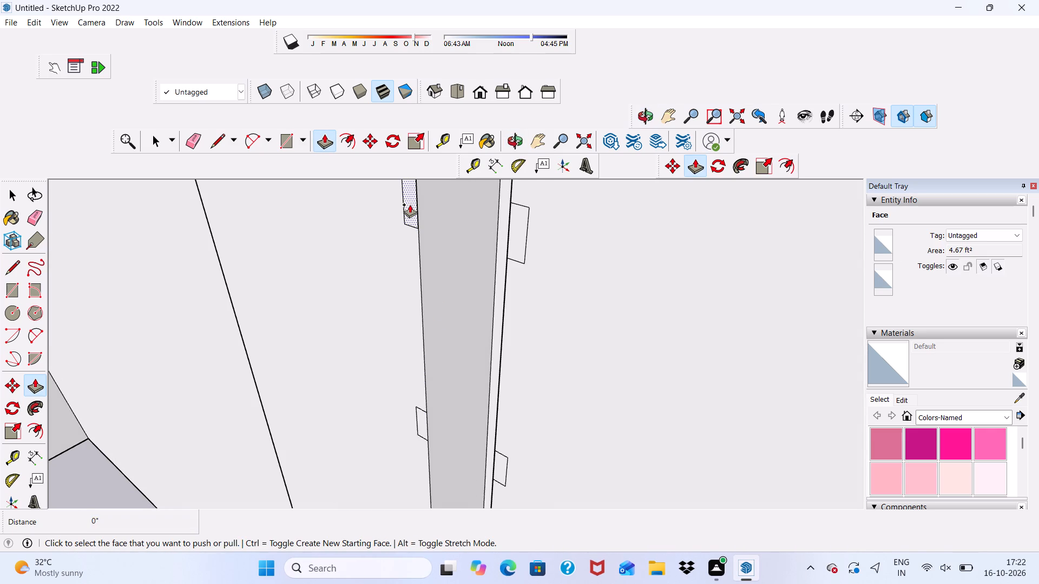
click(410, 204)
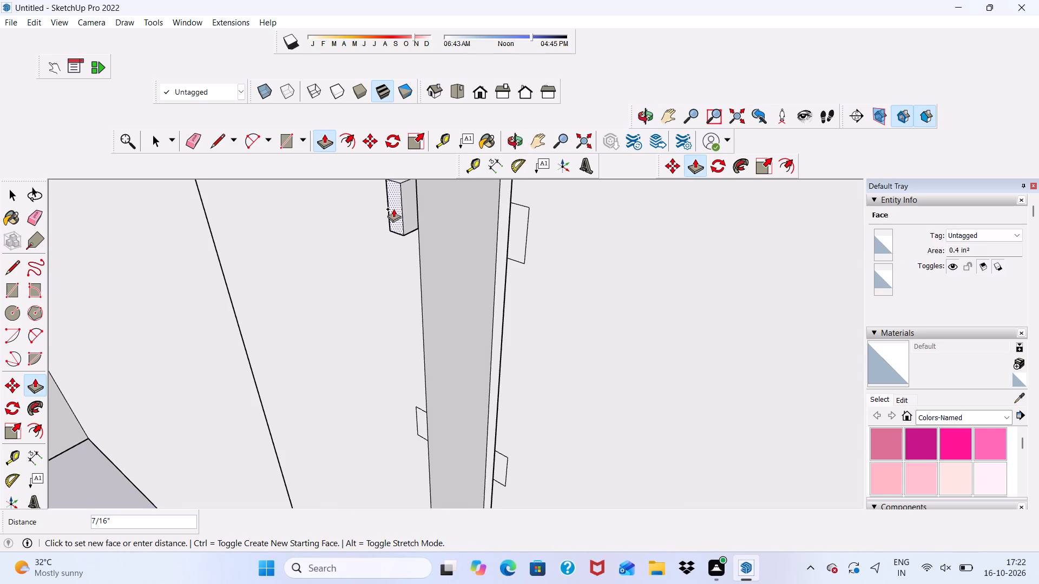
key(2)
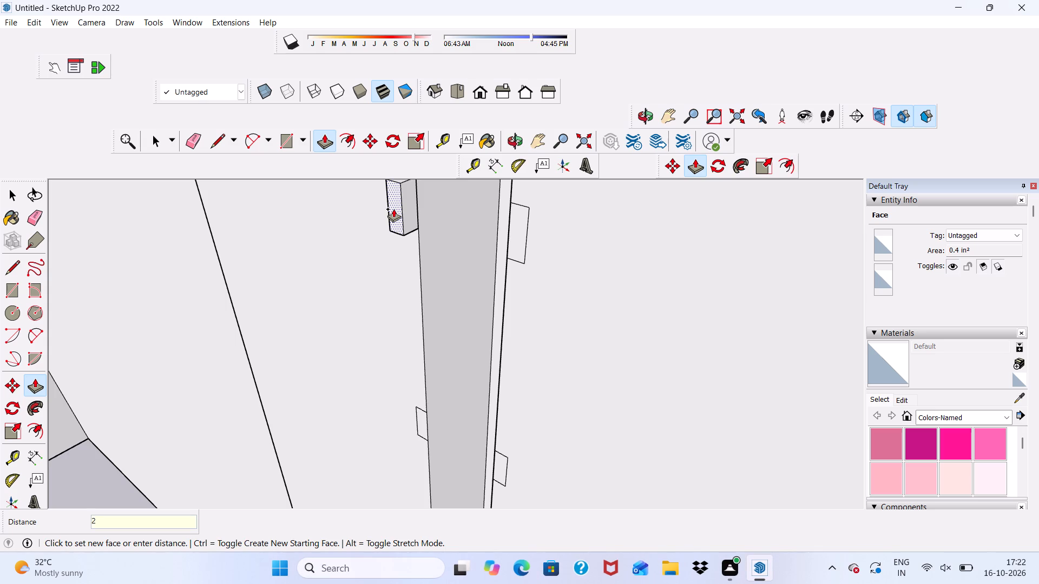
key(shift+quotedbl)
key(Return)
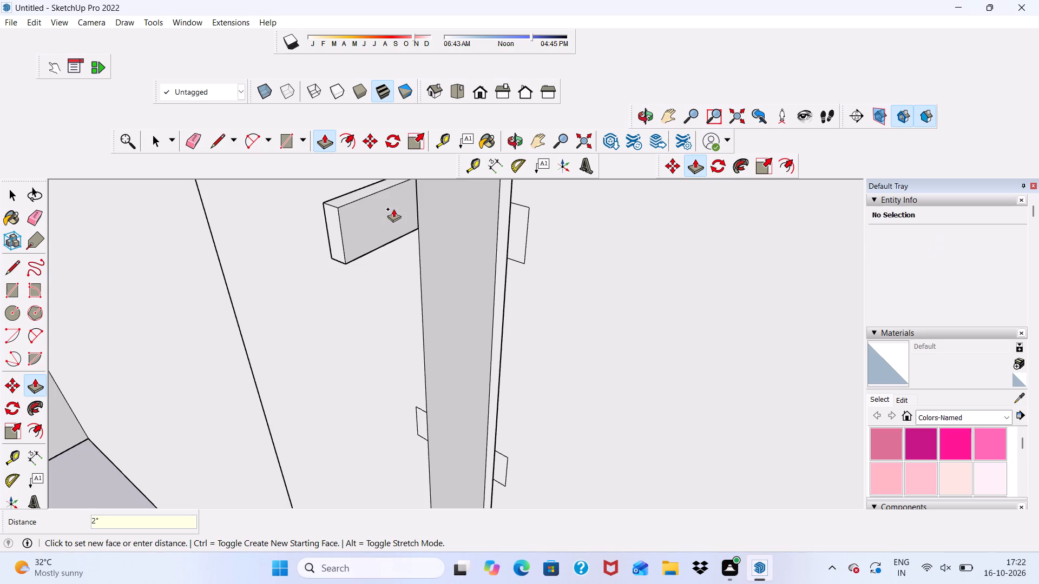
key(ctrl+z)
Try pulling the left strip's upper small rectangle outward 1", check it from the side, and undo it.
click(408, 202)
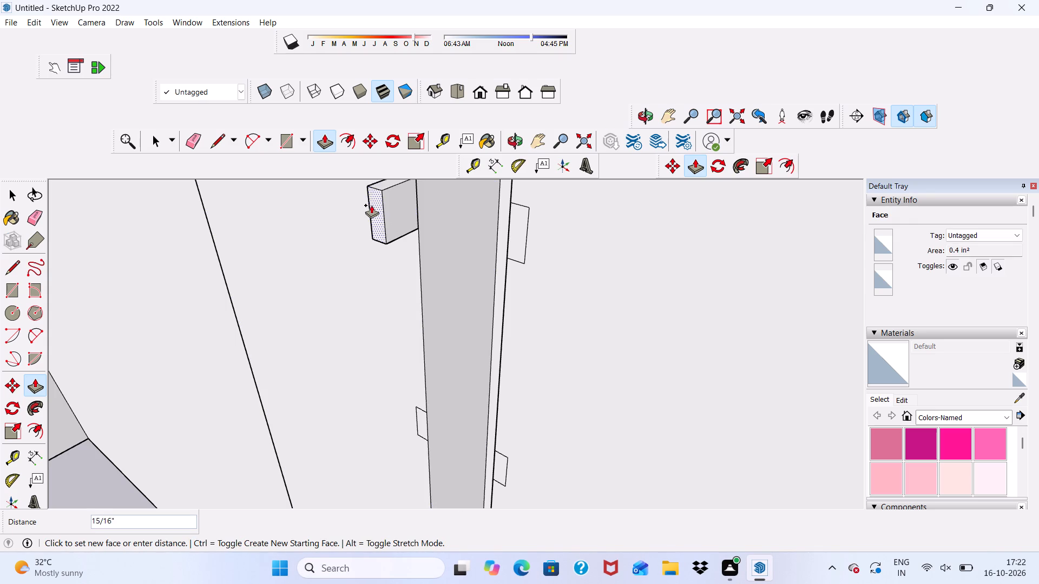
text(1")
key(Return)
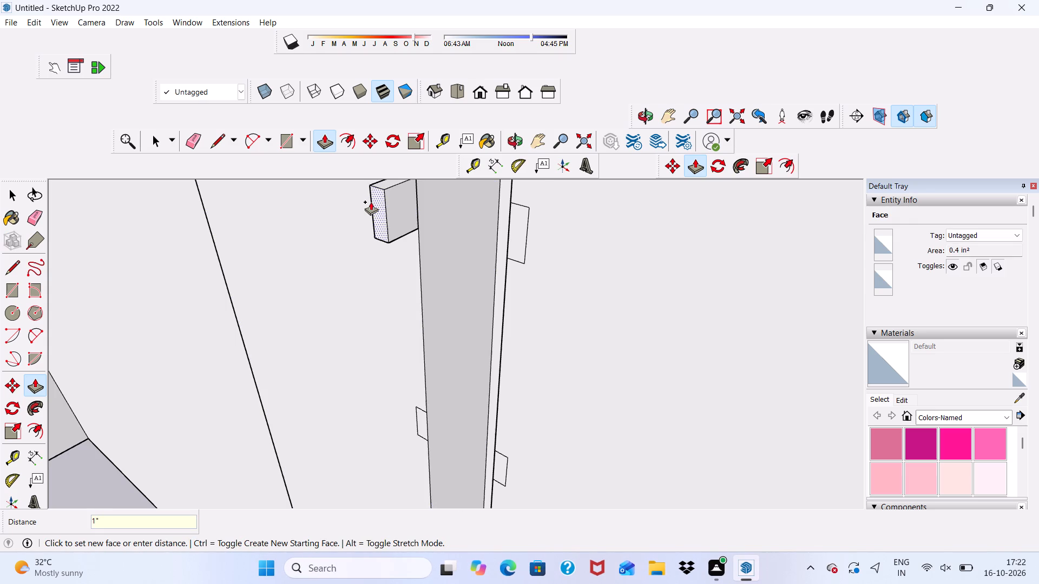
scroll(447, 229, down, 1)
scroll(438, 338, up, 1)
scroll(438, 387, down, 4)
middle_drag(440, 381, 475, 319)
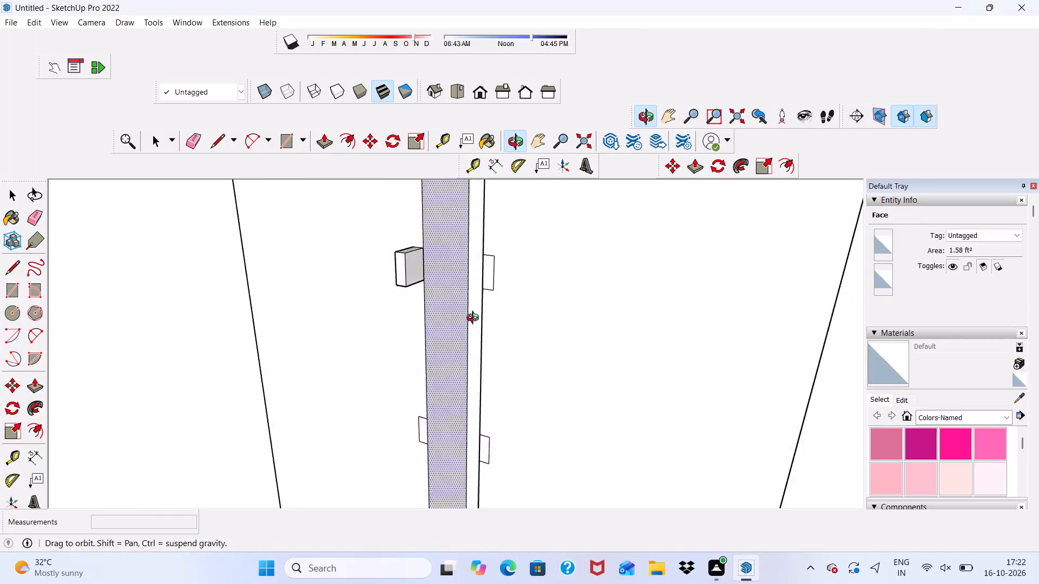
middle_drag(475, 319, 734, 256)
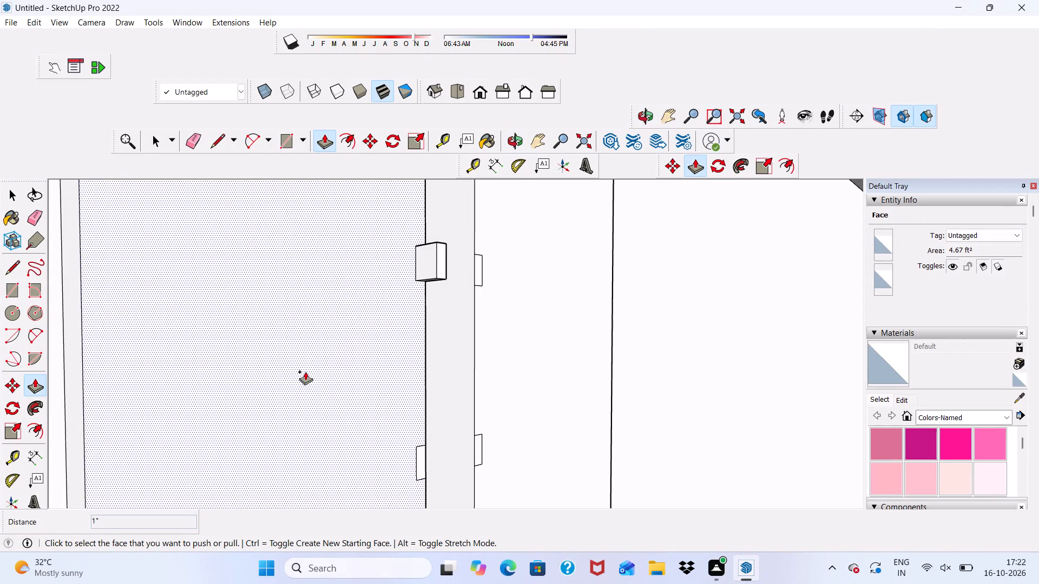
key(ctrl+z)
Pull the left strip's upper small rectangle outward 1" with Push/Pull.
scroll(430, 243, up, 7)
click(406, 271)
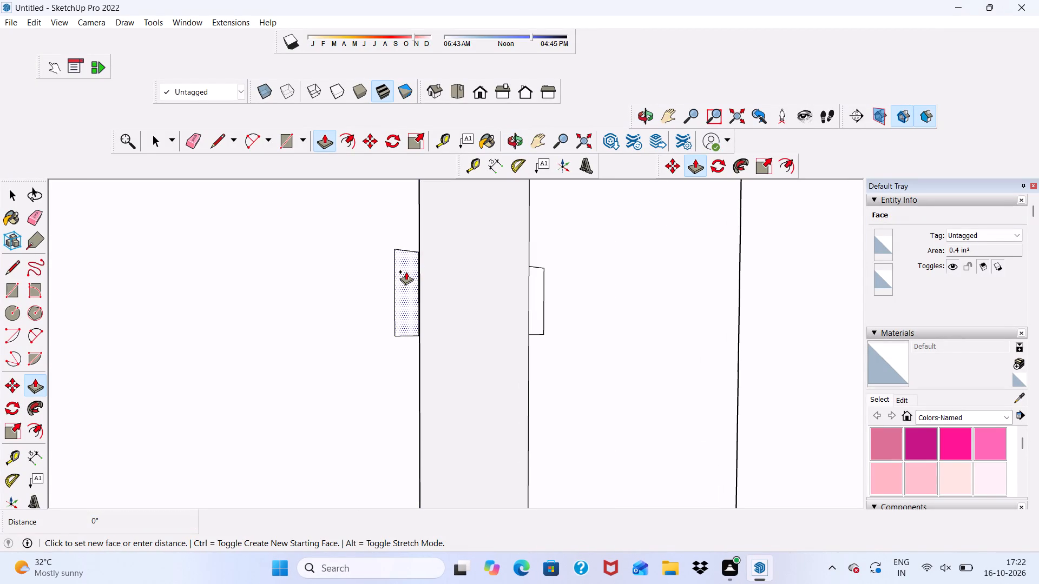
text(1")
key(Return)
Pull the left strip's lower small rectangle outward 1" with Push/Pull.
scroll(726, 392, down, 6)
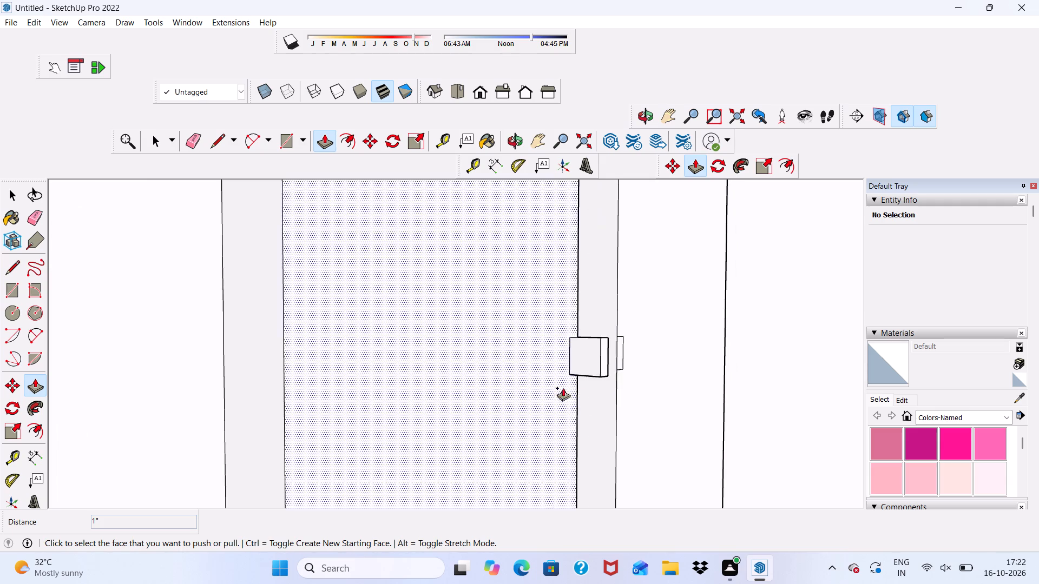
scroll(650, 439, up, 1)
scroll(558, 329, down, 9)
scroll(508, 463, up, 3)
scroll(589, 436, up, 4)
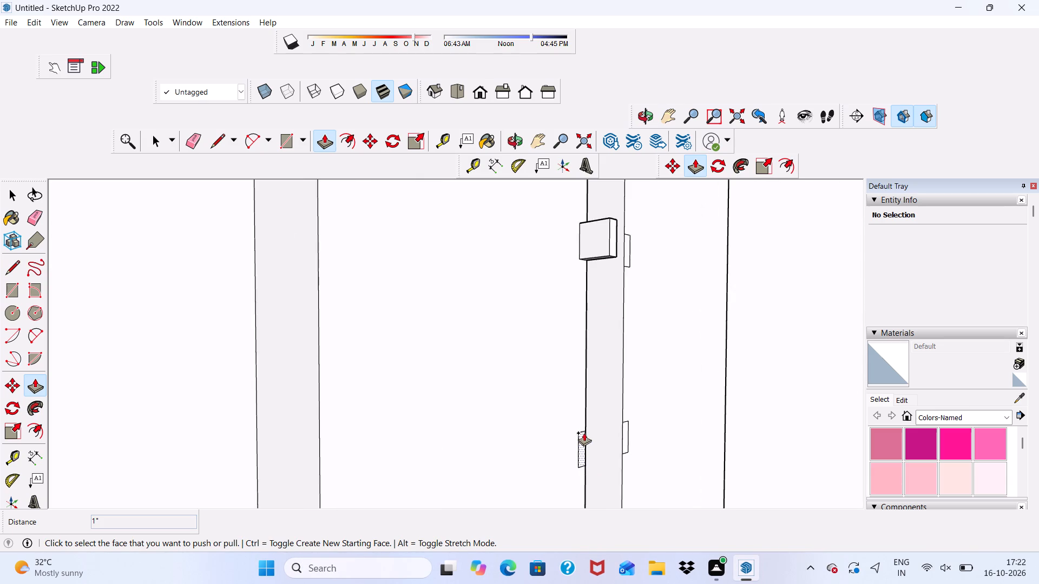
scroll(584, 433, up, 9)
click(571, 459)
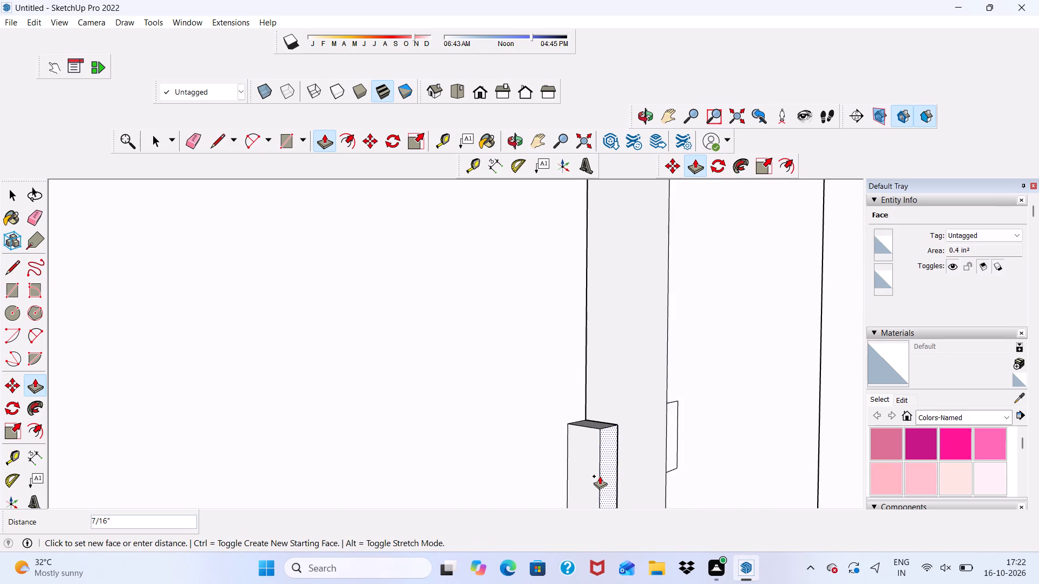
key(1)
key(shift+quotedbl)
key(Return)
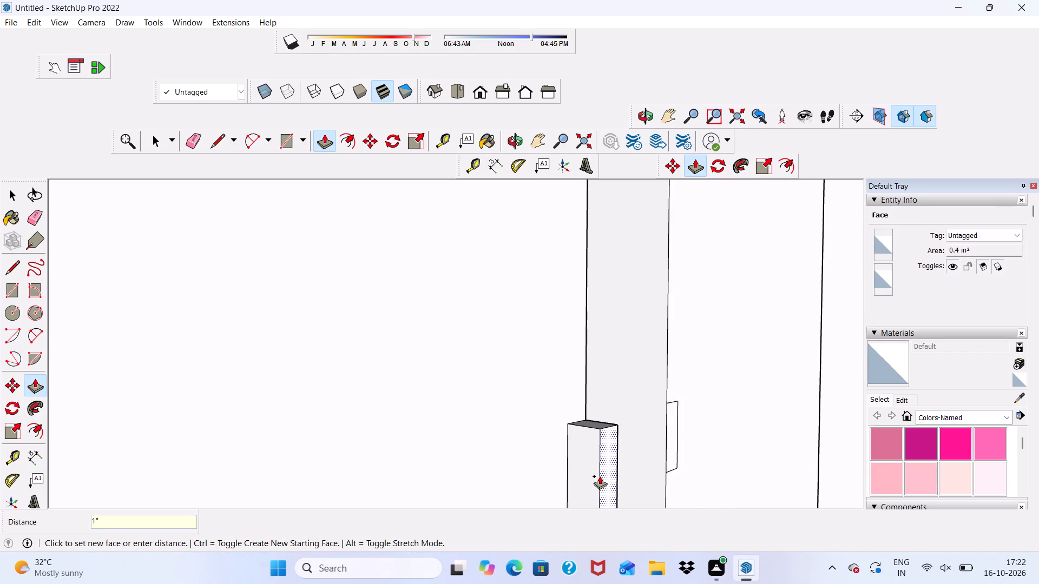
Pull both small rectangles on the right strip outward 1" to match the depth of the left strip's blocks.
scroll(591, 464, down, 9)
middle_drag(555, 475, 503, 424)
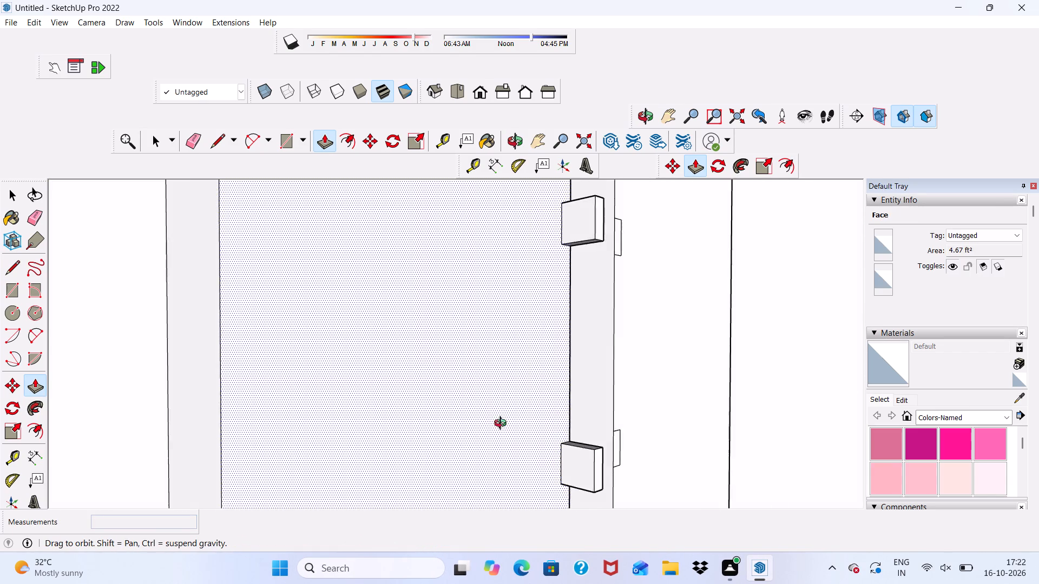
middle_drag(503, 424, 451, 397)
scroll(697, 458, up, 4)
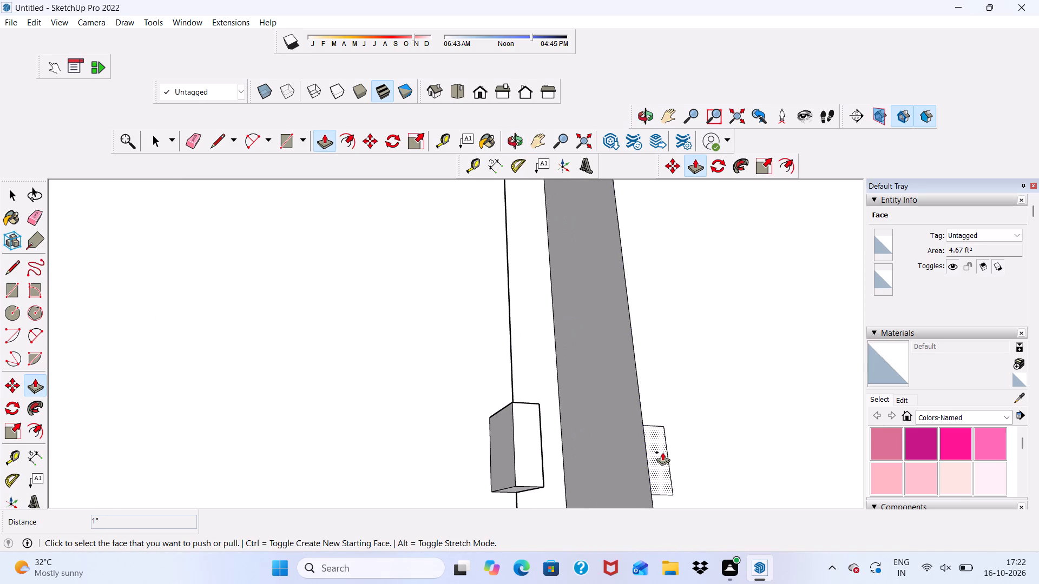
click(662, 452)
click(514, 444)
scroll(514, 443, down, 2)
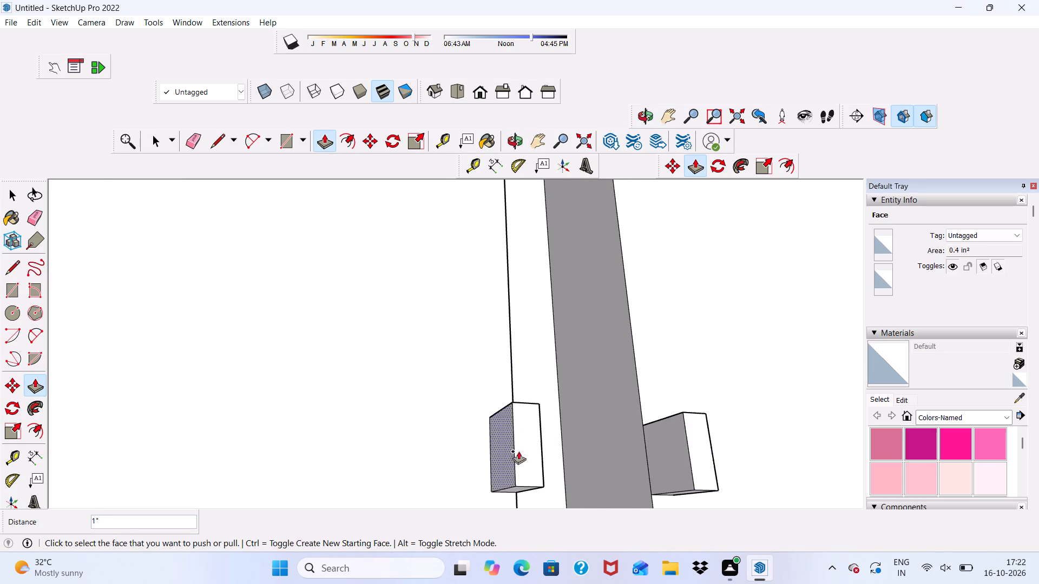
scroll(518, 451, down, 7)
scroll(562, 266, up, 5)
scroll(629, 261, up, 4)
scroll(569, 290, up, 2)
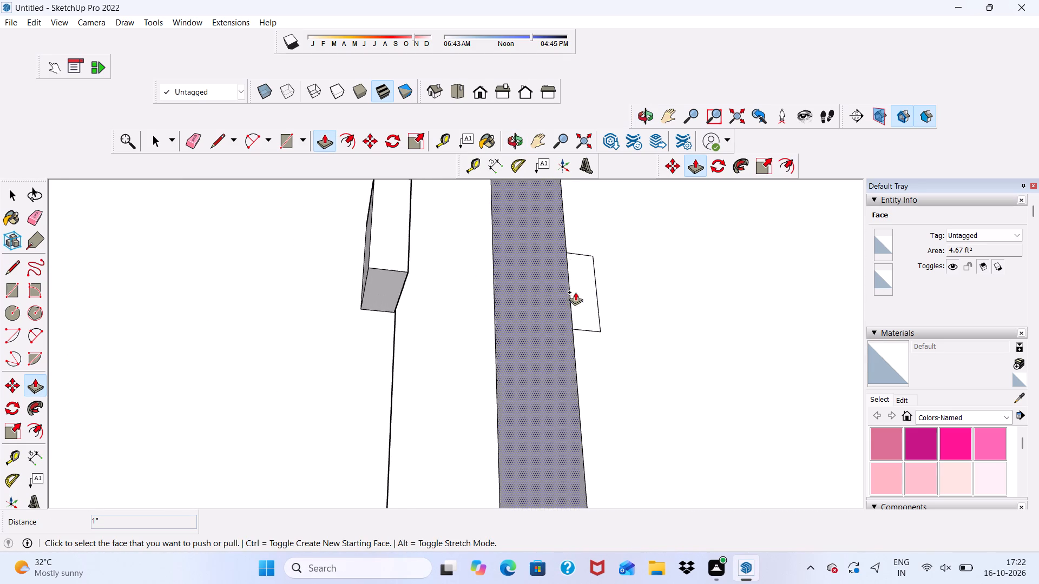
click(585, 288)
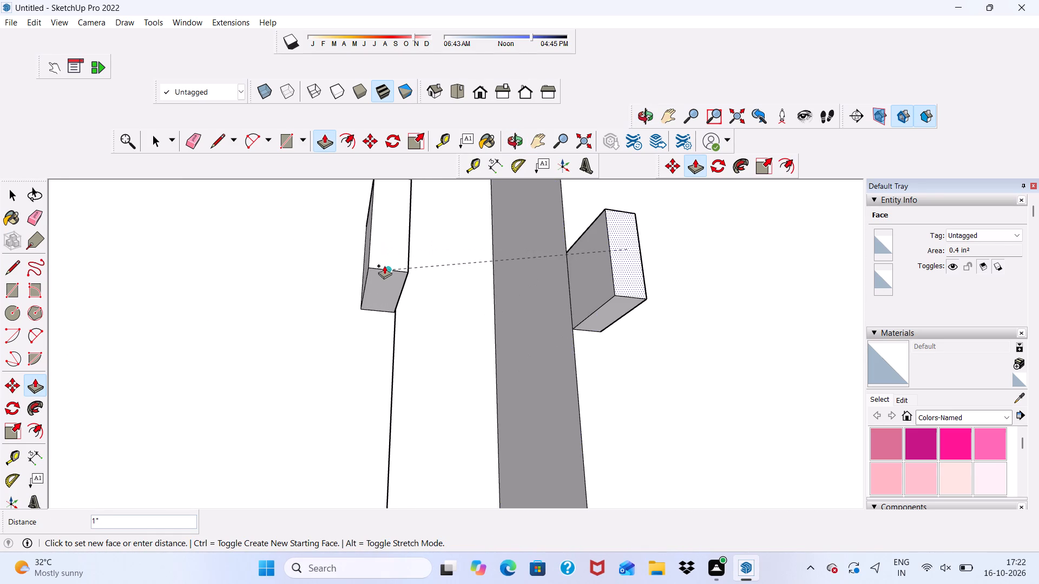
click(384, 266)
Draw a rectangle about 7 5/16" tall joining the left strip's two blocks, from the upper block's top corner to the lower block's bottom corner.
scroll(403, 321, down, 11)
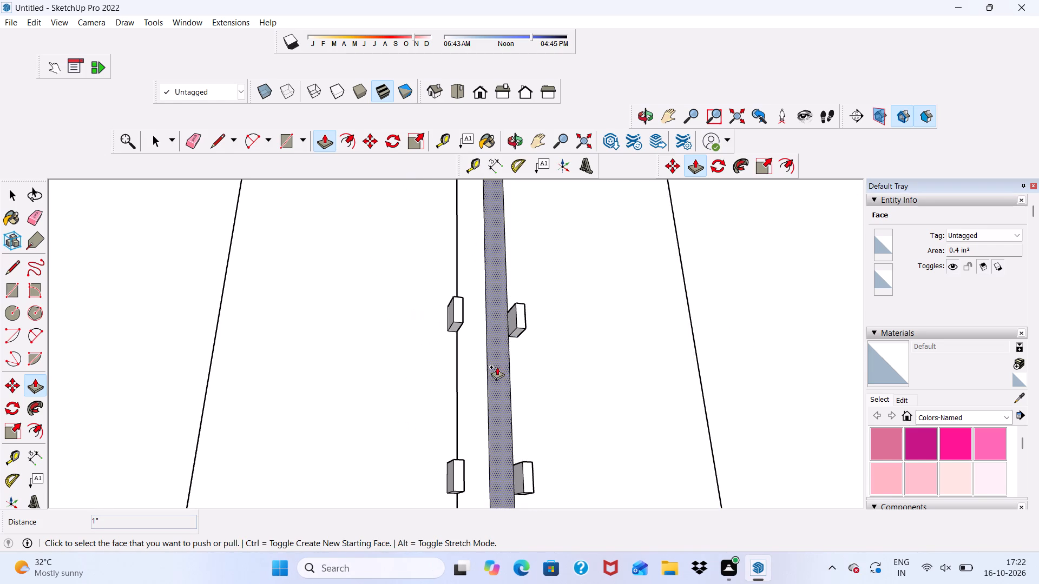
click(285, 146)
scroll(359, 399, down, 4)
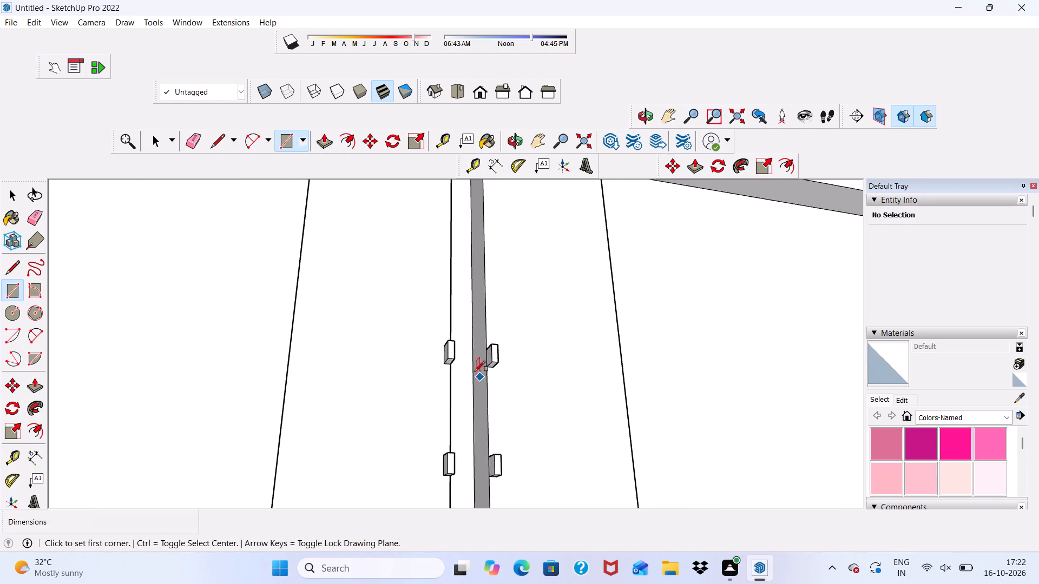
scroll(462, 360, up, 7)
click(441, 328)
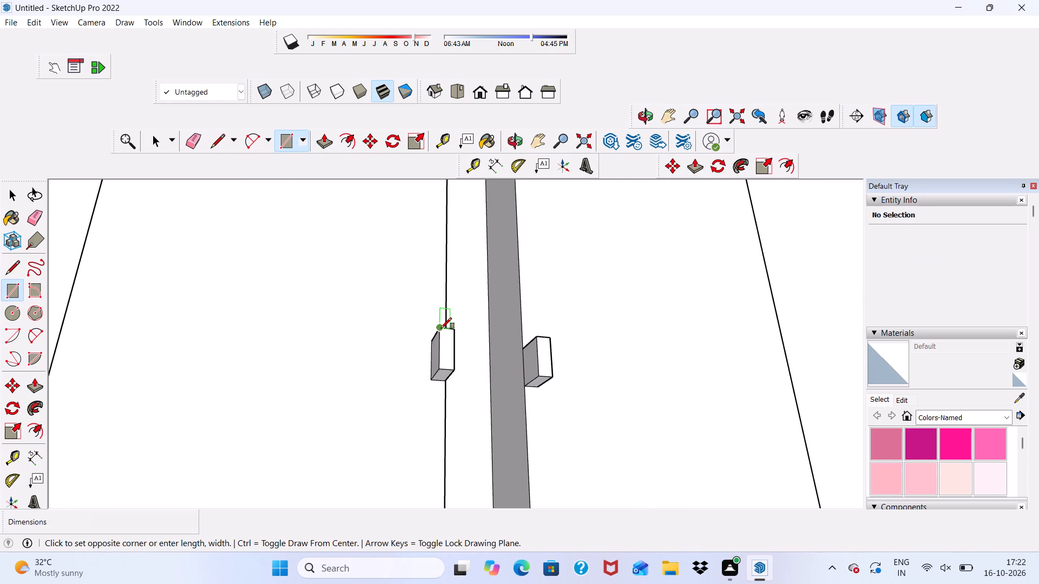
scroll(442, 329, down, 9)
scroll(442, 465, up, 10)
scroll(449, 448, down, 1)
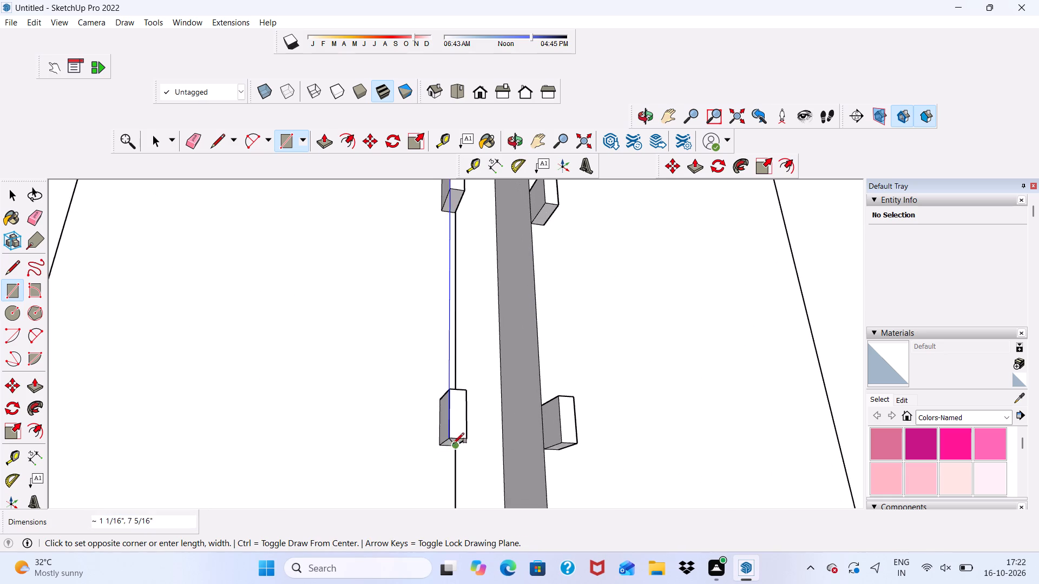
scroll(455, 440, up, 7)
click(469, 435)
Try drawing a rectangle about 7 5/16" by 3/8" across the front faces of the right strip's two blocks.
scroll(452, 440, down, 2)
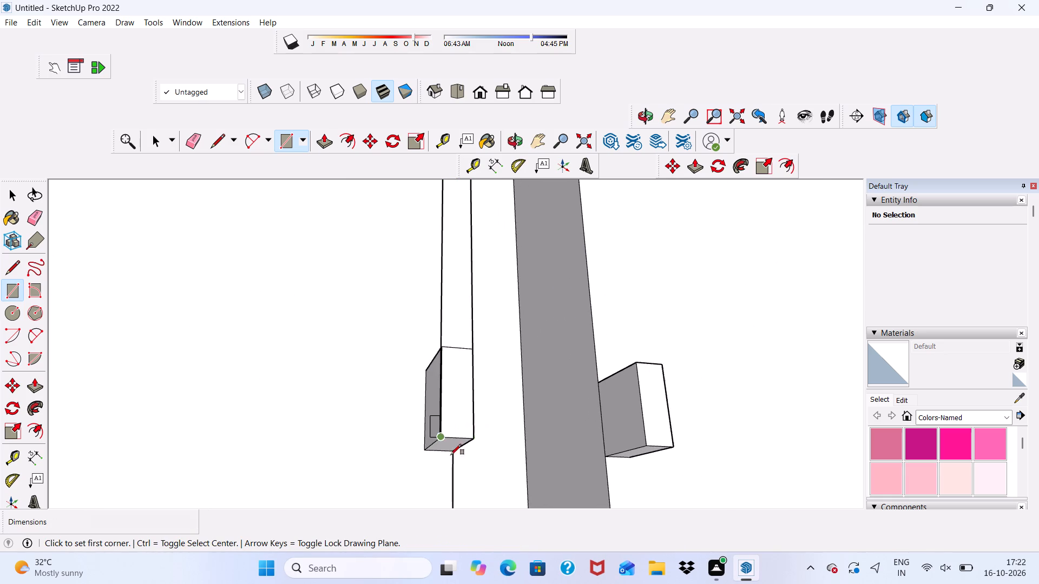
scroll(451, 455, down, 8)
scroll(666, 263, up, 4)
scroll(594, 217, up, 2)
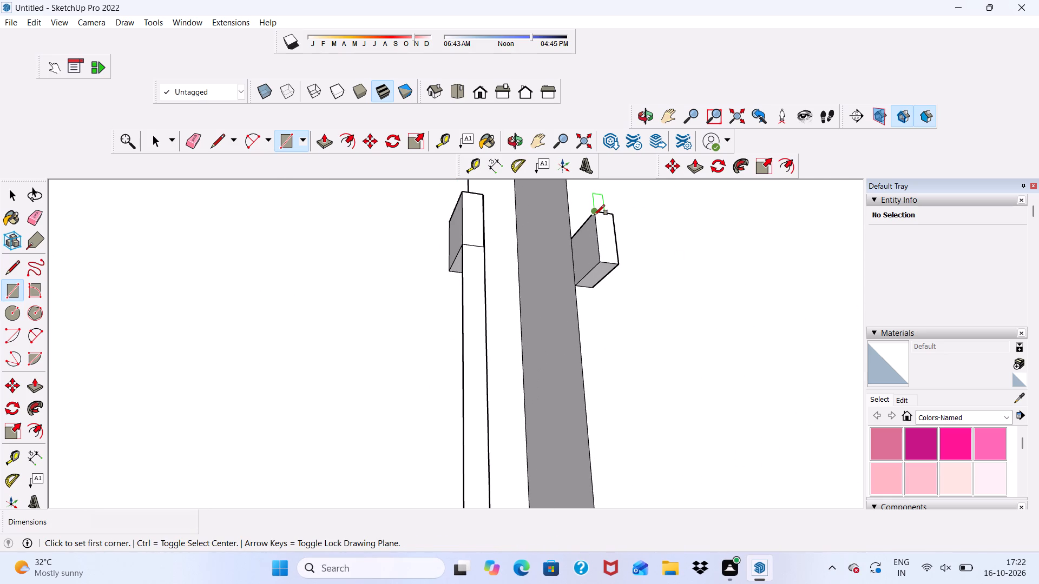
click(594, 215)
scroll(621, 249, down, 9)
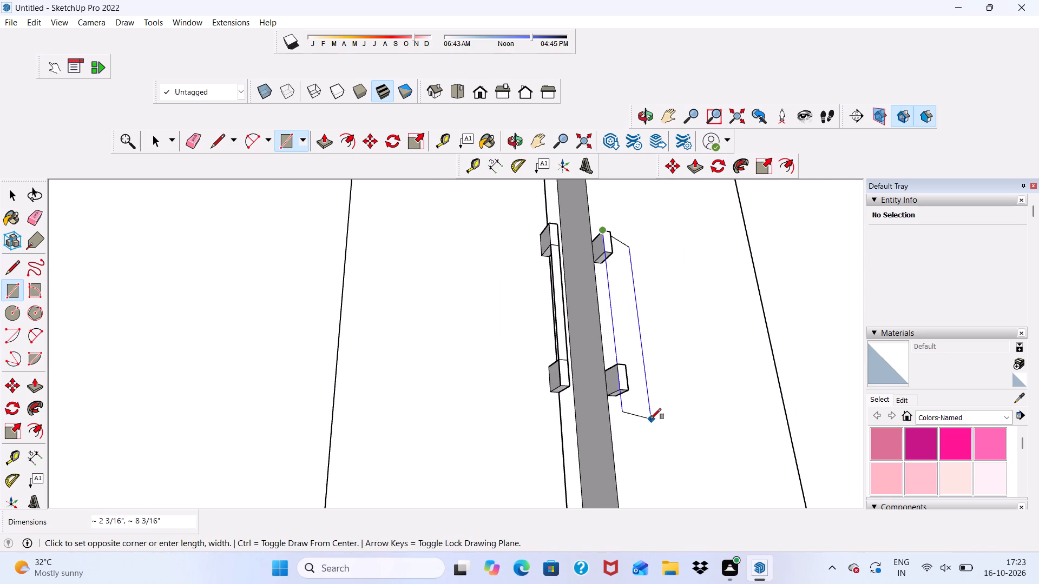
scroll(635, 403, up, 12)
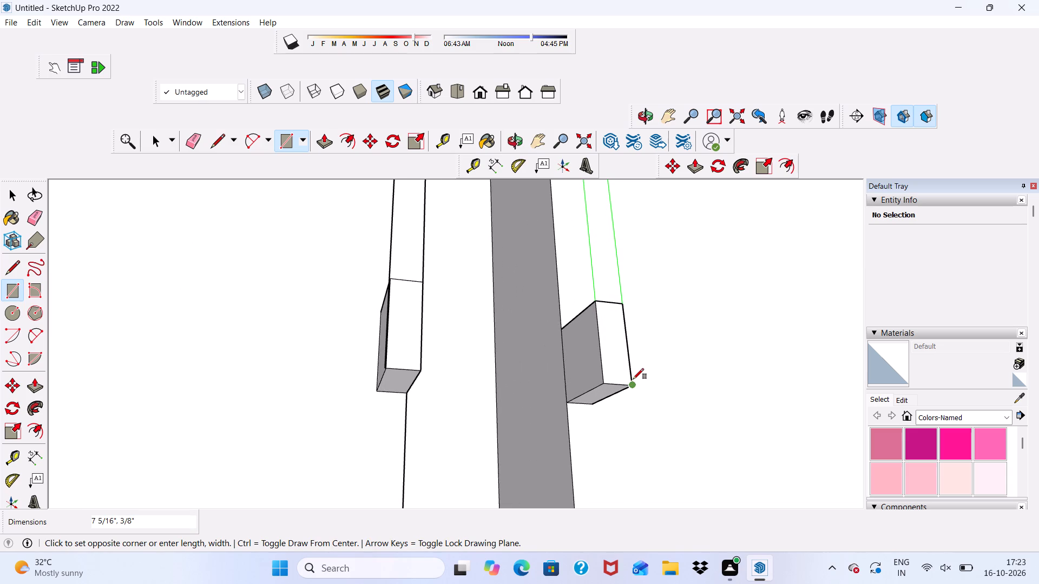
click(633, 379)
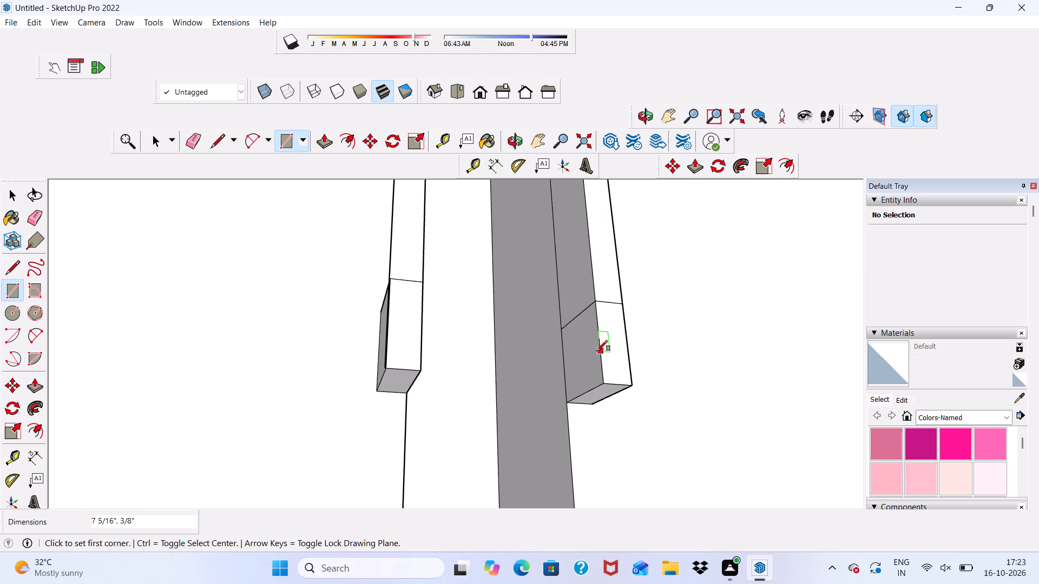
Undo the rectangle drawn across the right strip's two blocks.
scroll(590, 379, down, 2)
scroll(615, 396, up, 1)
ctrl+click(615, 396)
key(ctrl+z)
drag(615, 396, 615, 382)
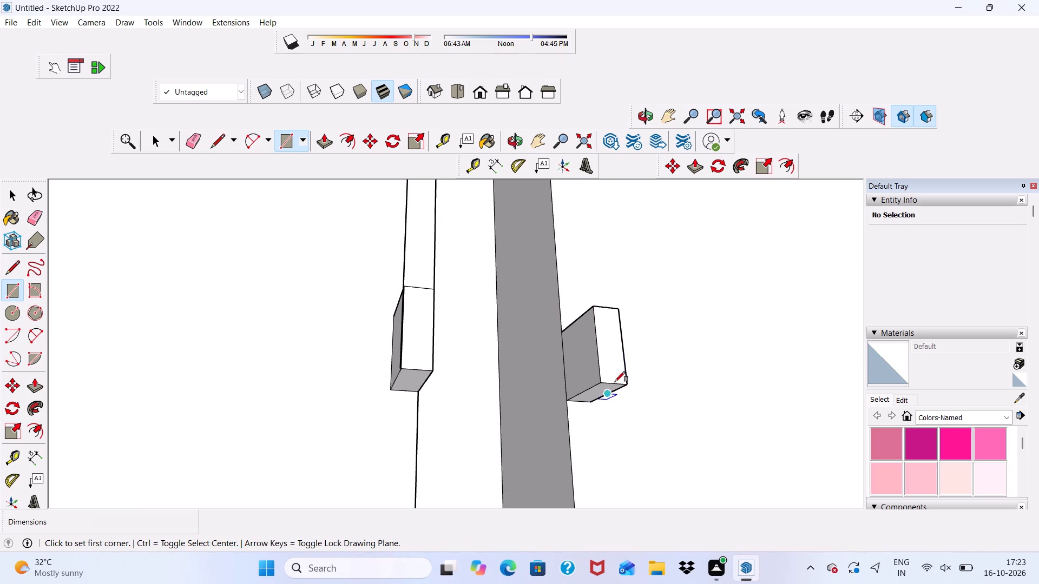
Draw a rectangle about 7 5/16" by 3/8" across the right strip's blocks, from the lower block's bottom corner to the upper block's top corner.
drag(615, 382, 612, 350)
click(603, 381)
scroll(600, 329, down, 12)
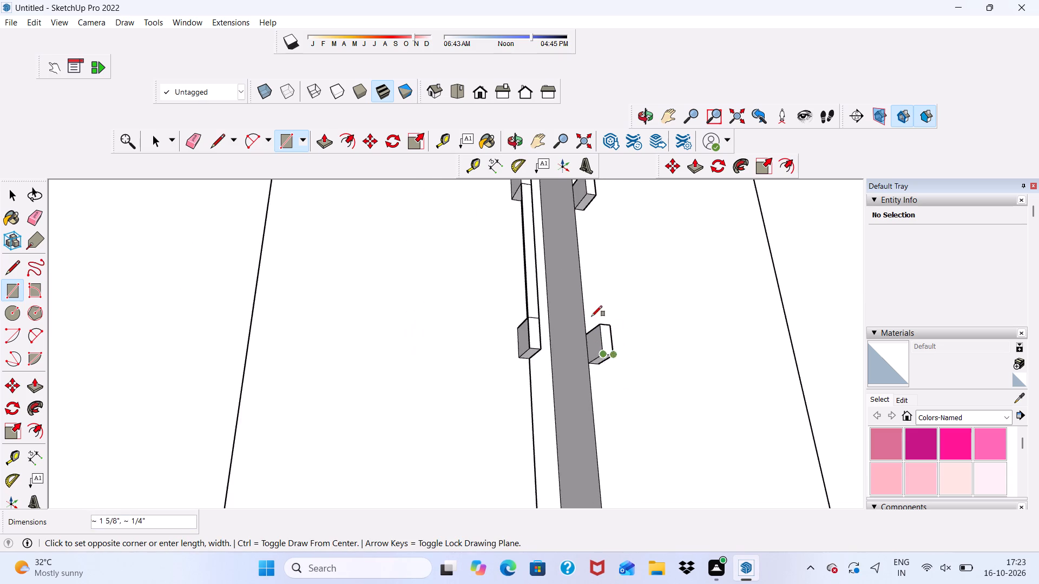
scroll(591, 316, down, 3)
scroll(593, 235, up, 11)
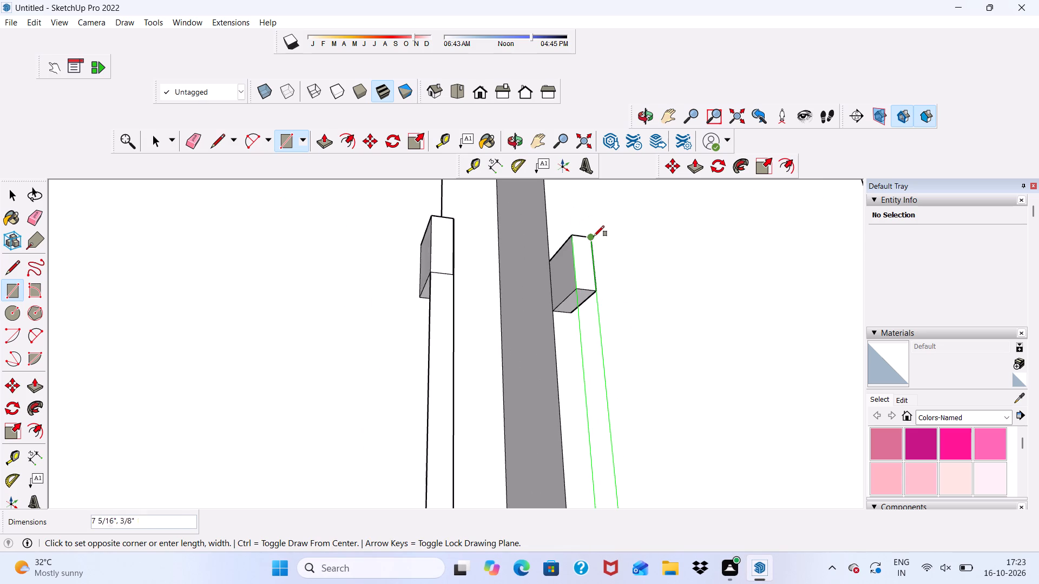
scroll(594, 236, up, 1)
click(594, 236)
scroll(611, 357, down, 1)
Delete the side face between the right strip's two blocks that closes off the space behind the bar.
middle_drag(616, 372, 596, 369)
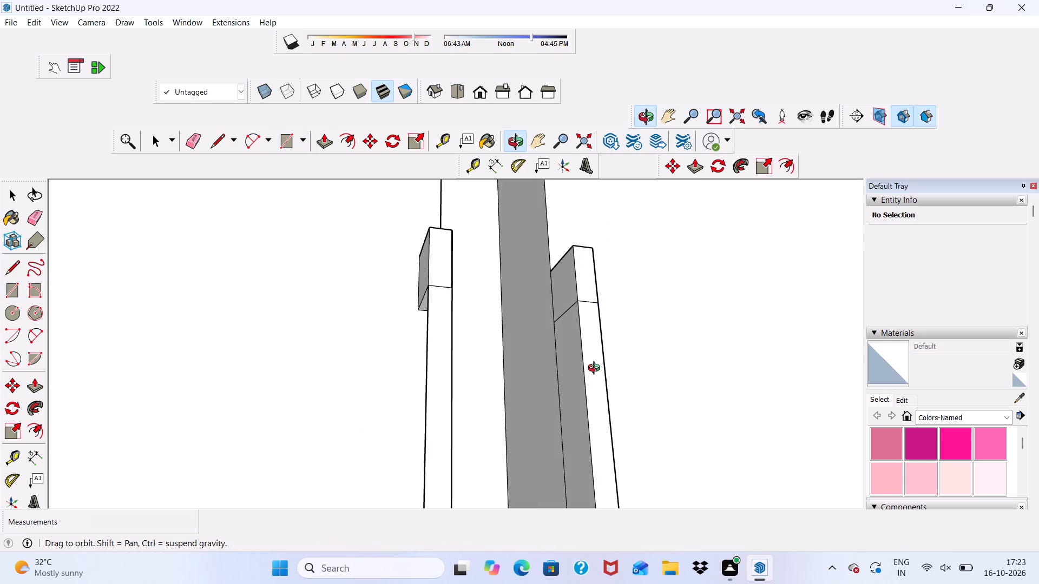
middle_drag(596, 369, 712, 352)
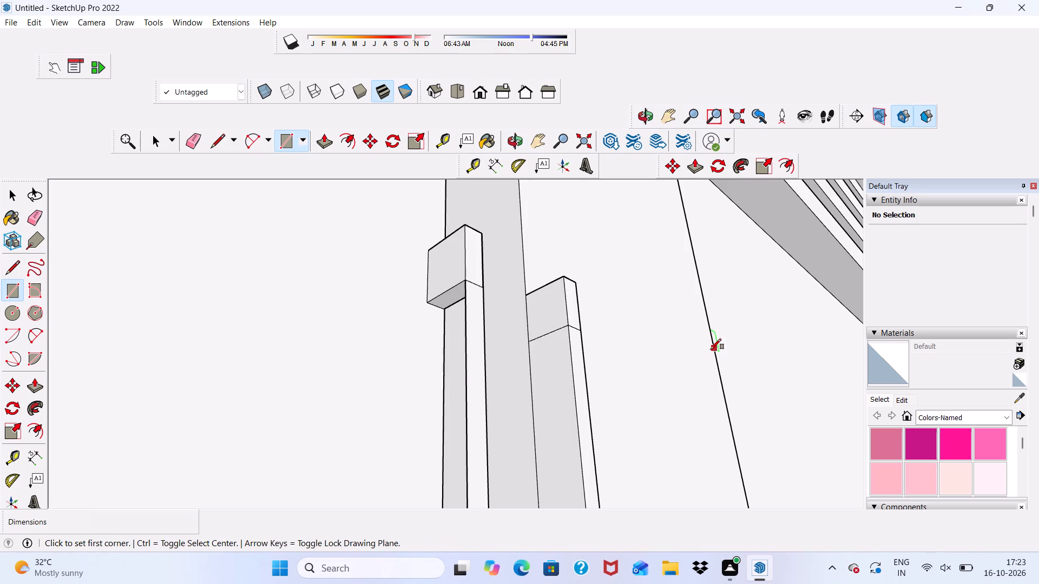
key(space)
scroll(643, 370, up, 4)
click(479, 389)
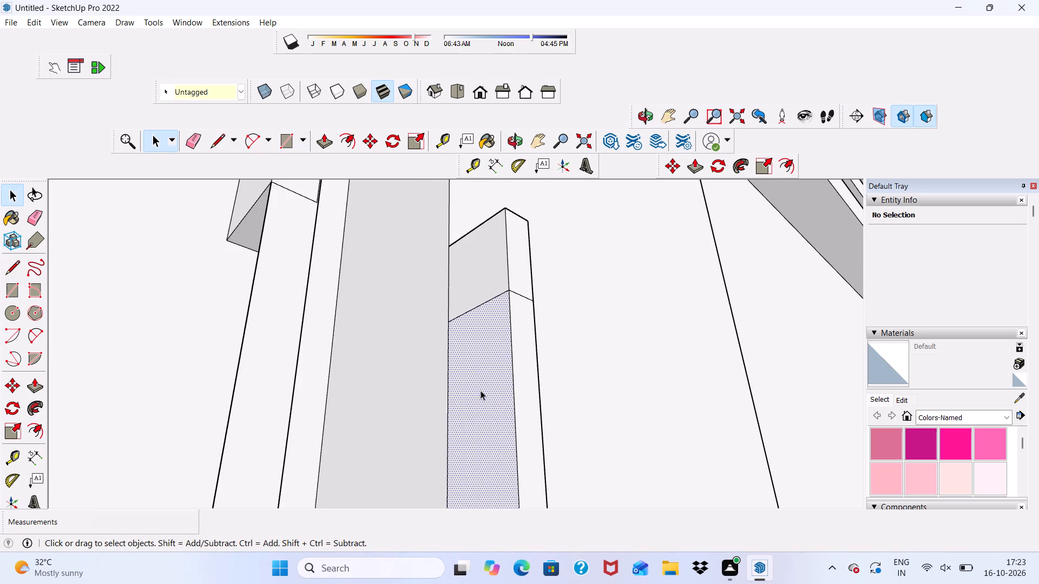
key(Delete)
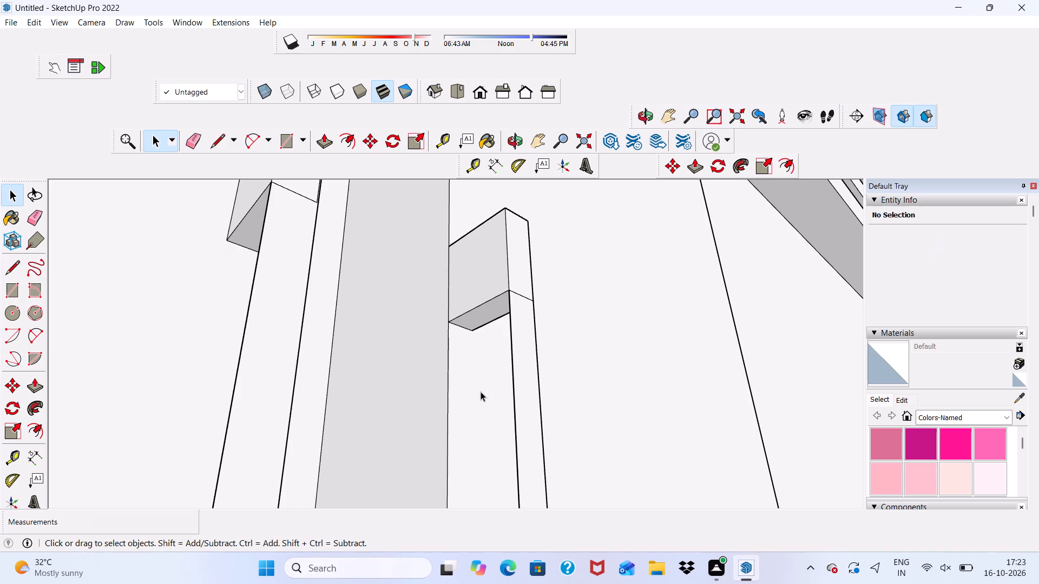
Pull the right strip's long bar face outward 1".
middle_drag(486, 404, 359, 434)
scroll(486, 404, down, 1)
middle_drag(324, 438, 264, 421)
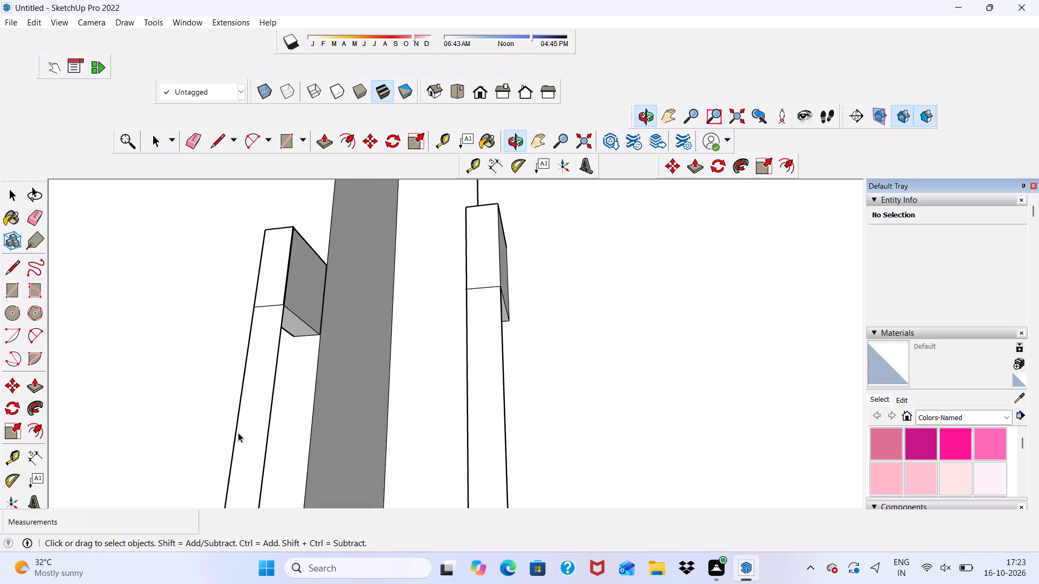
click(486, 379)
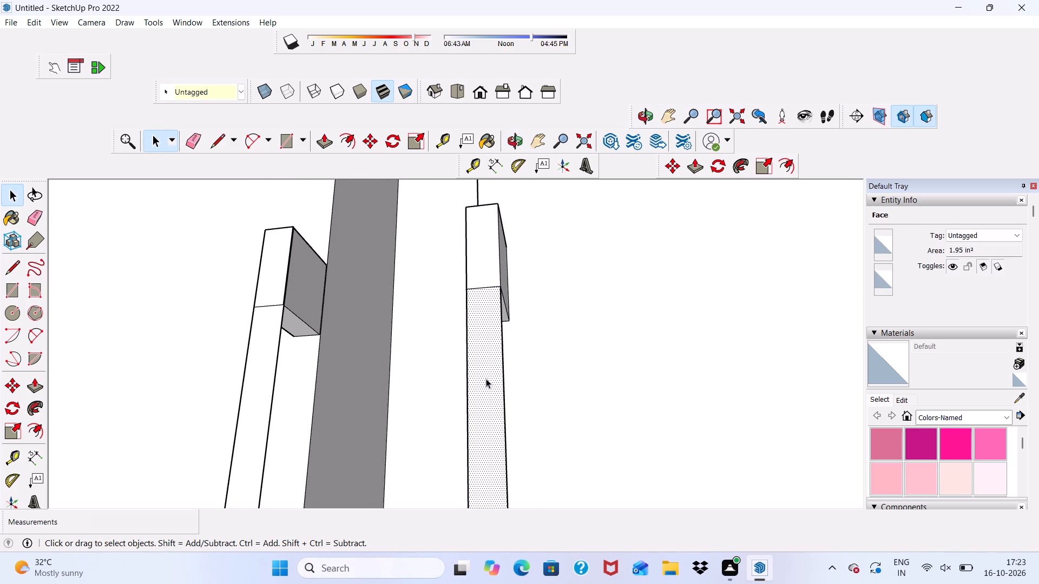
click(316, 133)
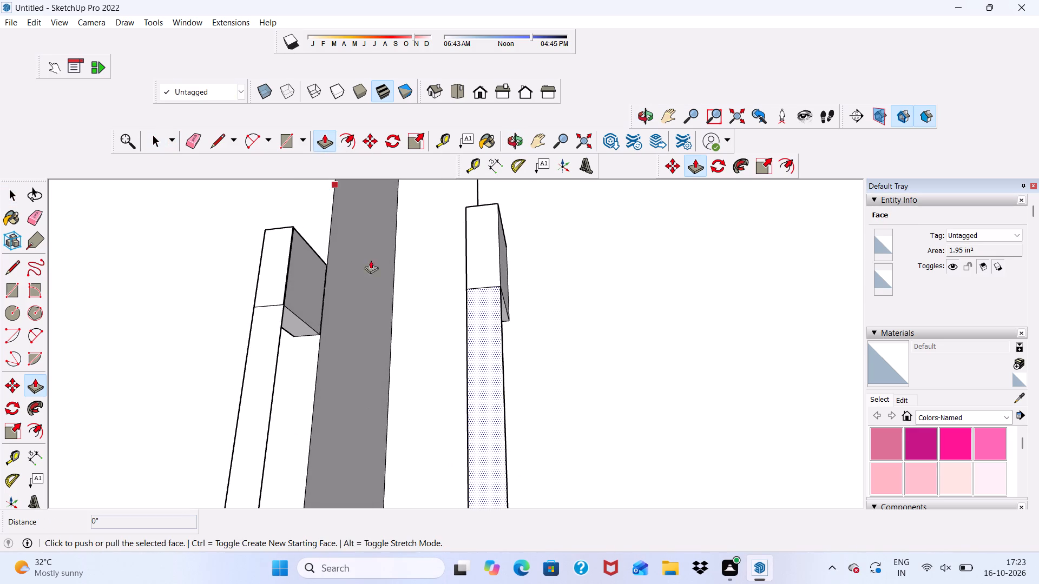
click(480, 393)
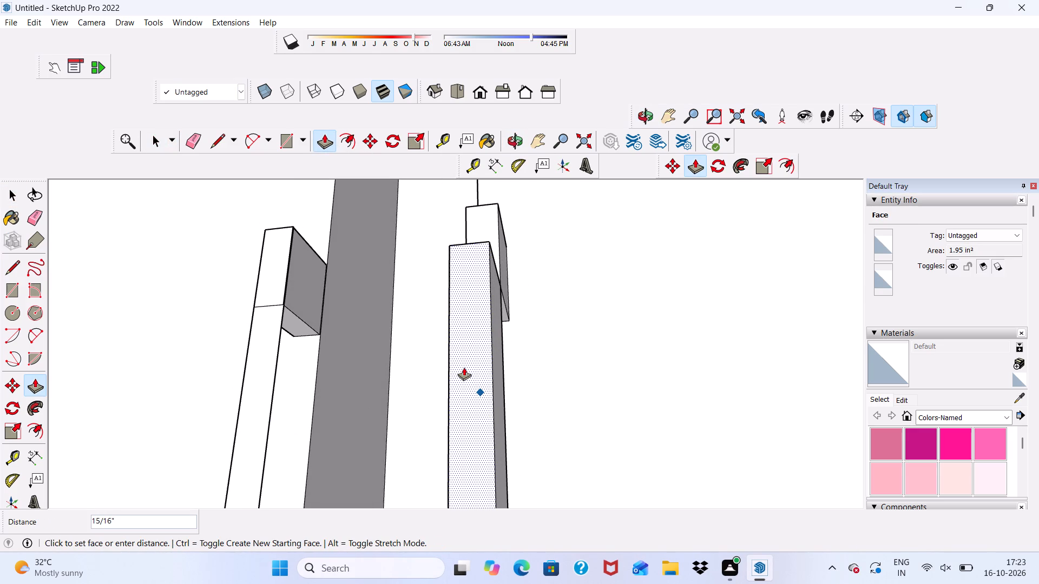
text(1")
key(Return)
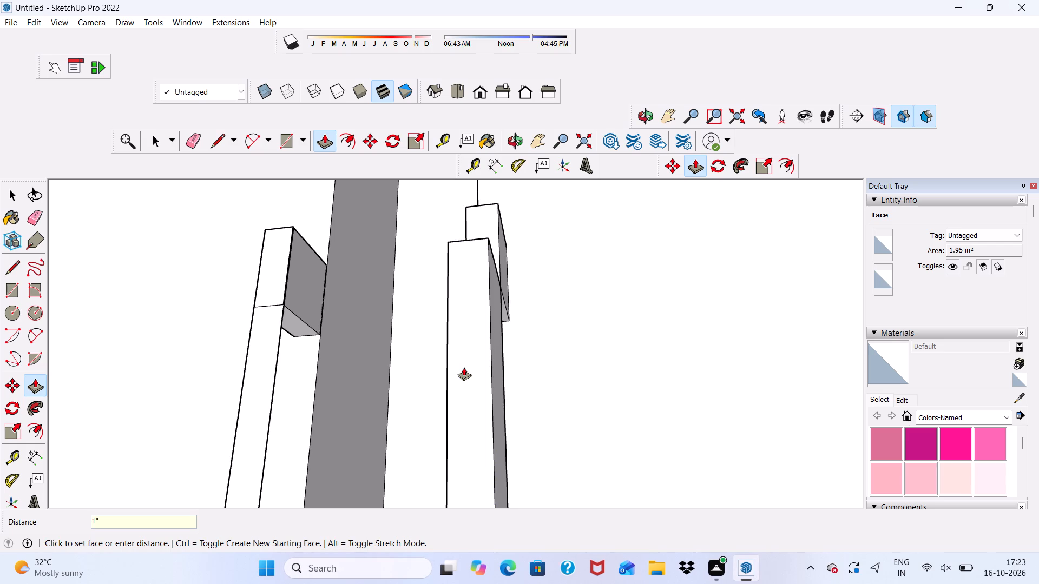
Pull the front faces of the right strip's upper and lower blocks outward 1", flush with the bar.
scroll(479, 283, down, 4)
middle_drag(528, 306, 529, 402)
scroll(504, 299, up, 3)
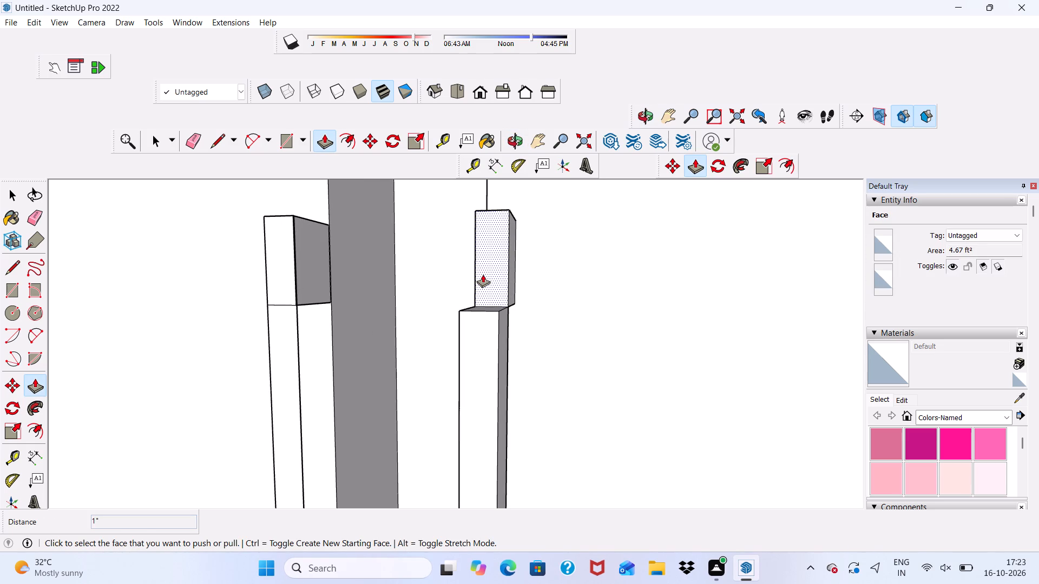
click(484, 274)
click(485, 338)
scroll(474, 264, down, 8)
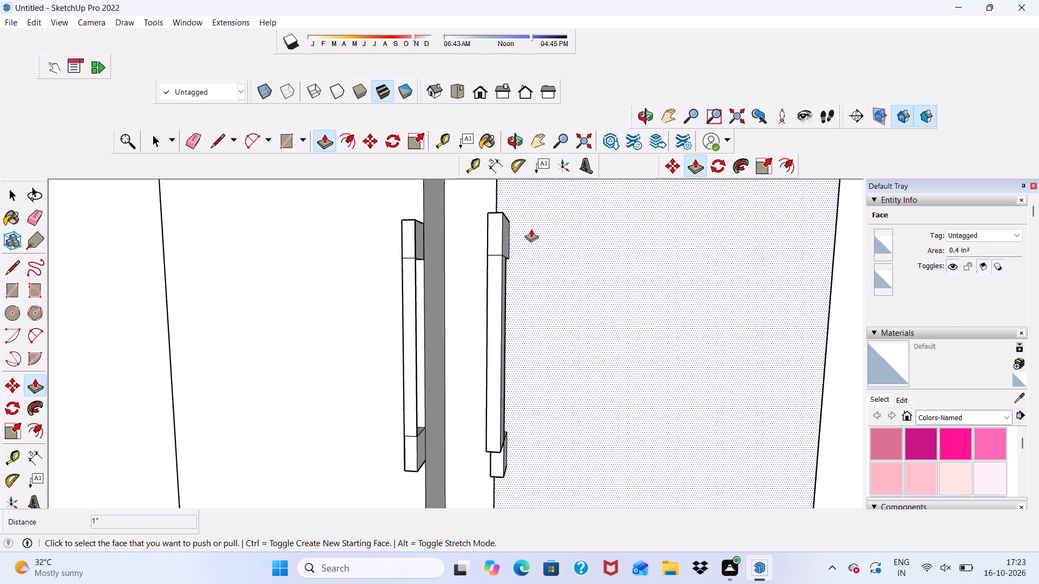
scroll(531, 229, down, 6)
scroll(539, 413, up, 6)
scroll(509, 393, down, 1)
scroll(506, 397, up, 5)
click(498, 393)
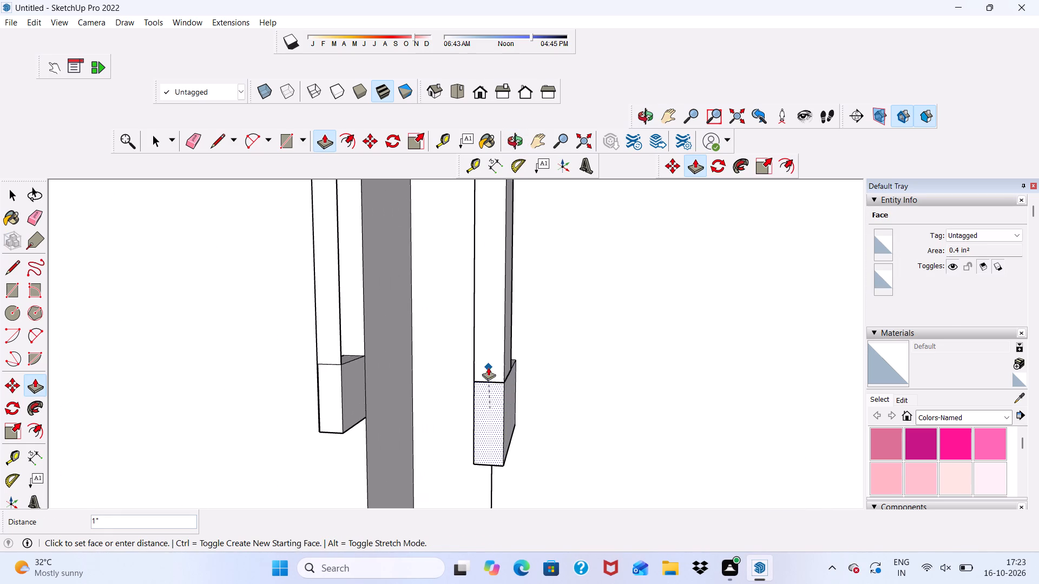
click(488, 366)
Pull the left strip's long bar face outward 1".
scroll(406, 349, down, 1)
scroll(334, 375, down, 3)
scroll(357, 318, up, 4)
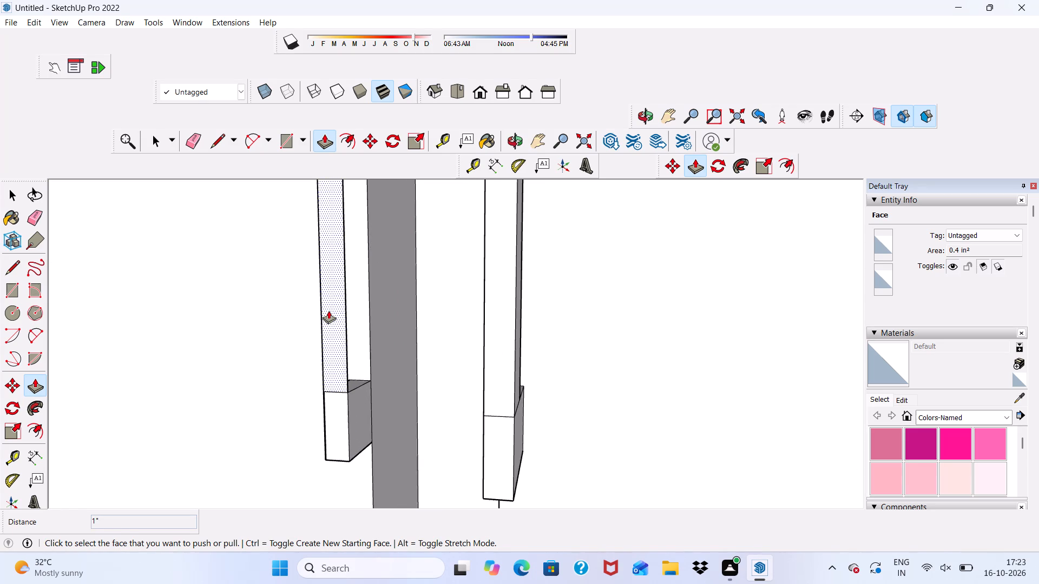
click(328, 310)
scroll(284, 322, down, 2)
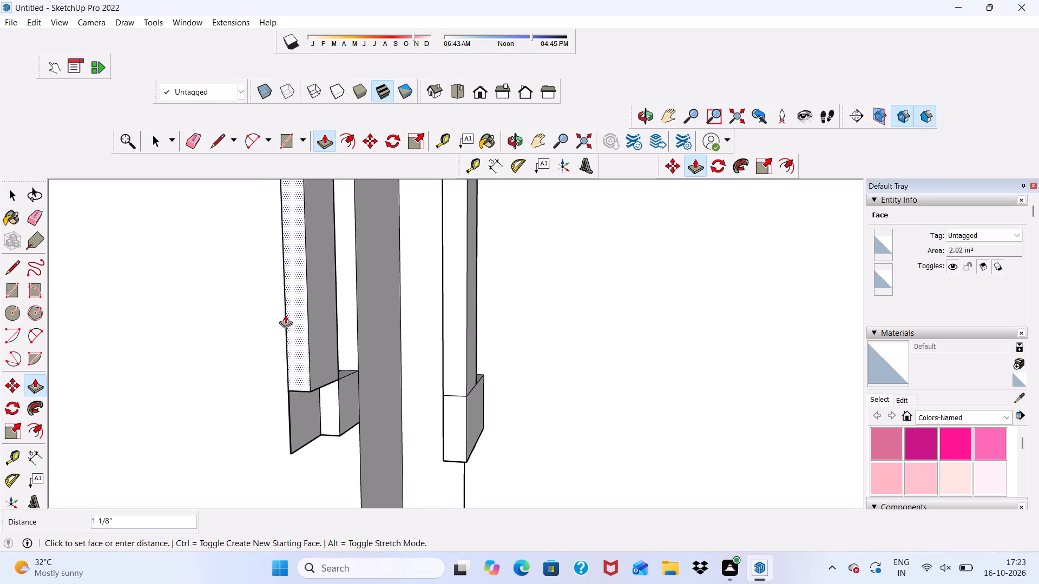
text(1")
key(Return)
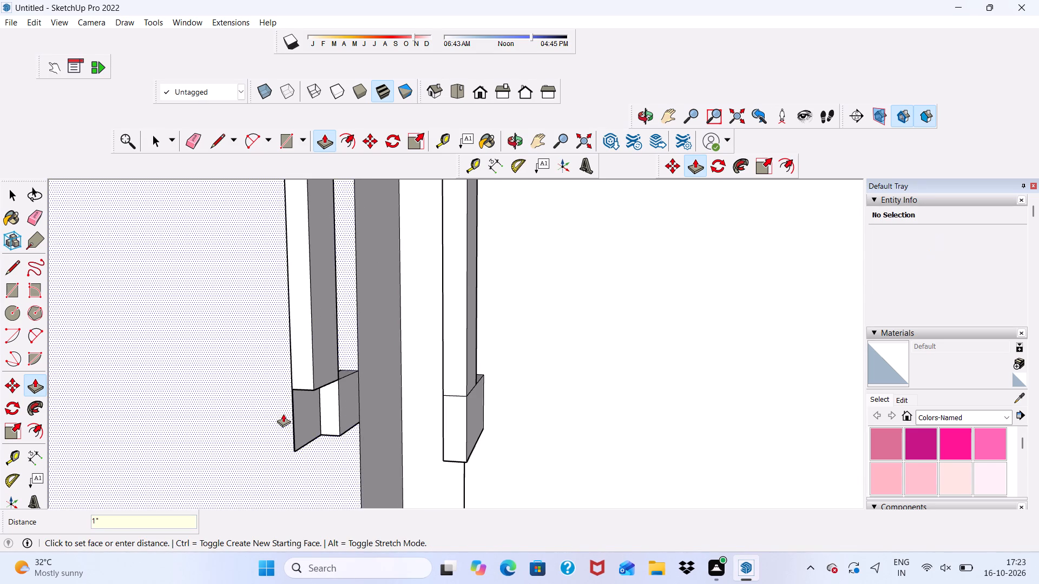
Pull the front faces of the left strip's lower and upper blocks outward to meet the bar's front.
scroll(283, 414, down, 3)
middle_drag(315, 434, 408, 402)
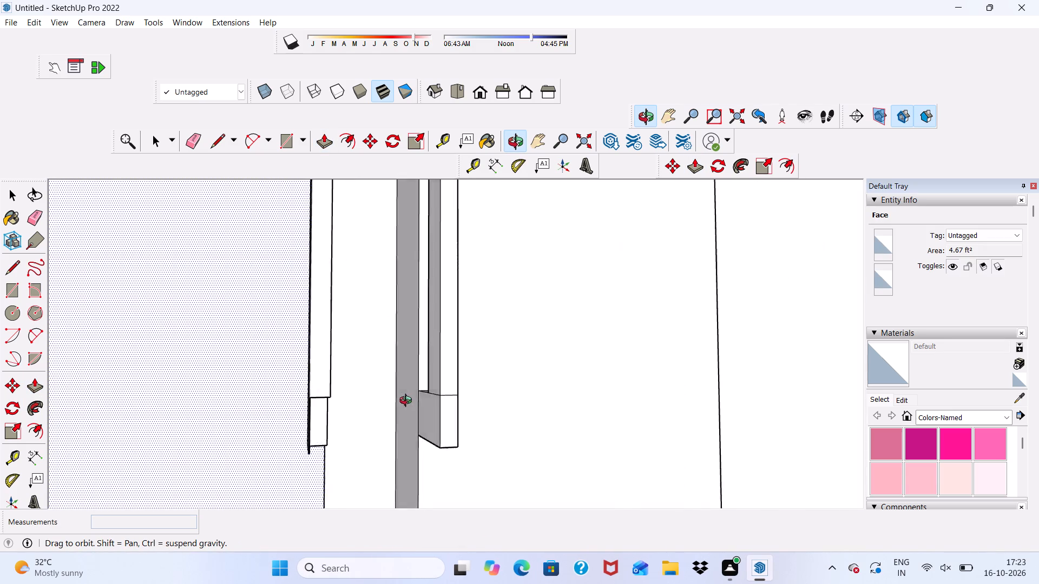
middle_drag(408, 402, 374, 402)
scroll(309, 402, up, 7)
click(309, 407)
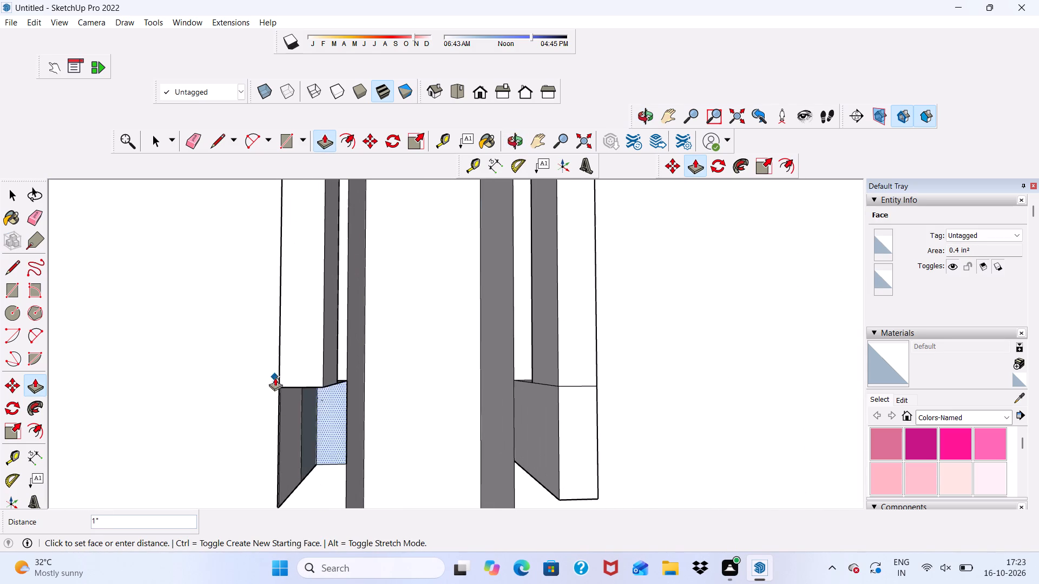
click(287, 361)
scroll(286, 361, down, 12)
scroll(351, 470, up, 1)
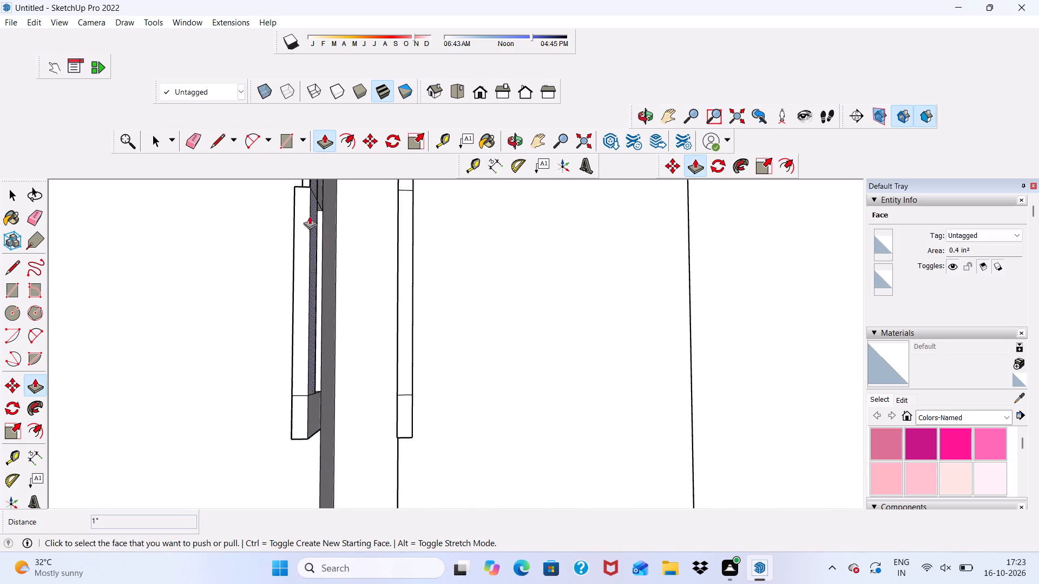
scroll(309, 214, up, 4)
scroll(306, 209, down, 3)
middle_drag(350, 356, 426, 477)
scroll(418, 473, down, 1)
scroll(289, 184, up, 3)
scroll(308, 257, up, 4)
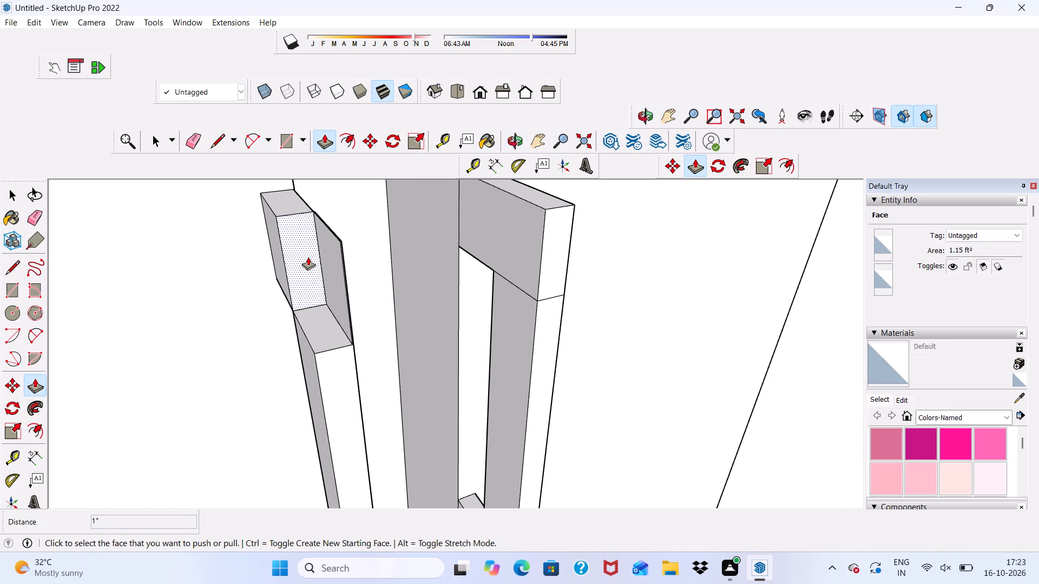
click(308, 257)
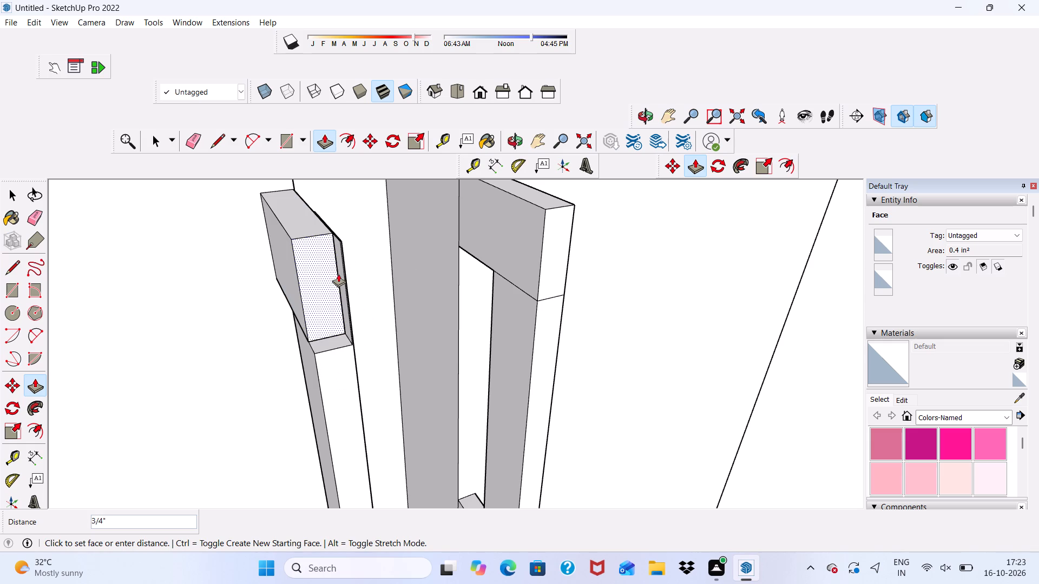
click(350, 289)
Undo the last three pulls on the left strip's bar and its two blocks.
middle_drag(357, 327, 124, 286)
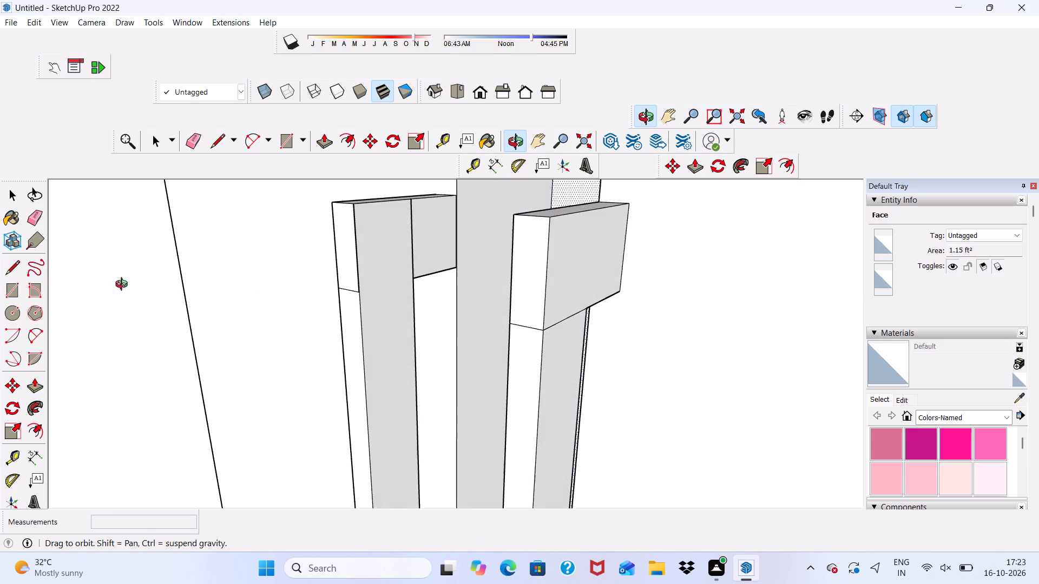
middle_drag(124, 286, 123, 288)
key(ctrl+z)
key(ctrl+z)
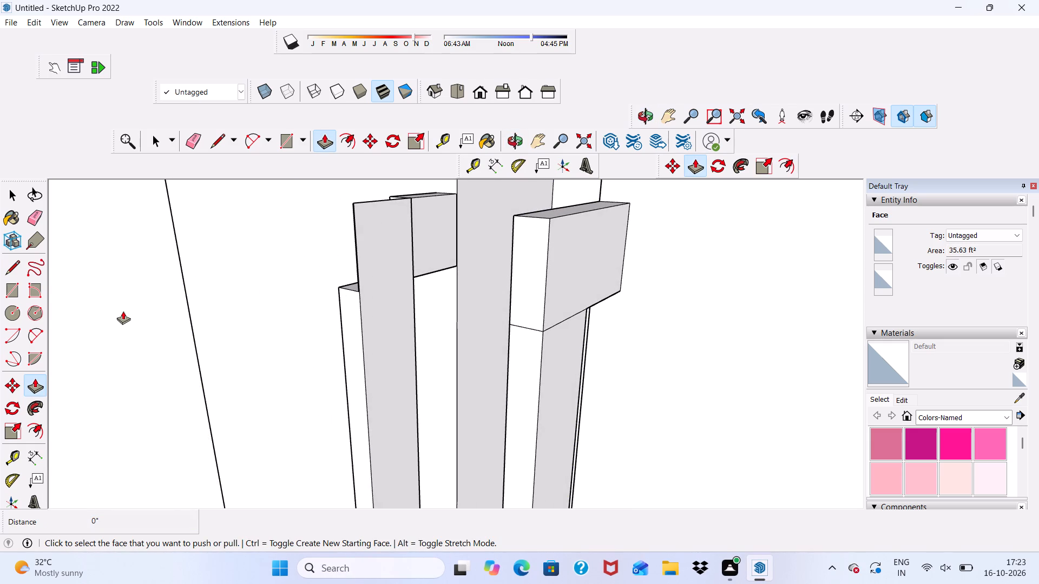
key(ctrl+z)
Erase the long front edge of the left strip's flat bar to remove its face between the two blocks.
middle_drag(445, 356, 446, 244)
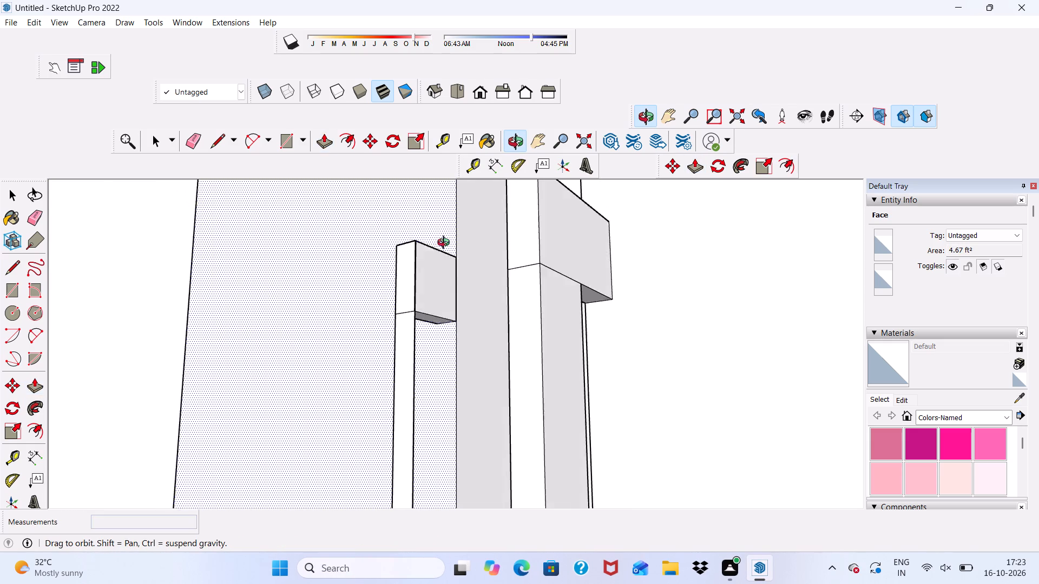
middle_drag(446, 244, 437, 225)
scroll(393, 291, up, 20)
scroll(393, 291, up, 2)
middle_drag(443, 290, 398, 281)
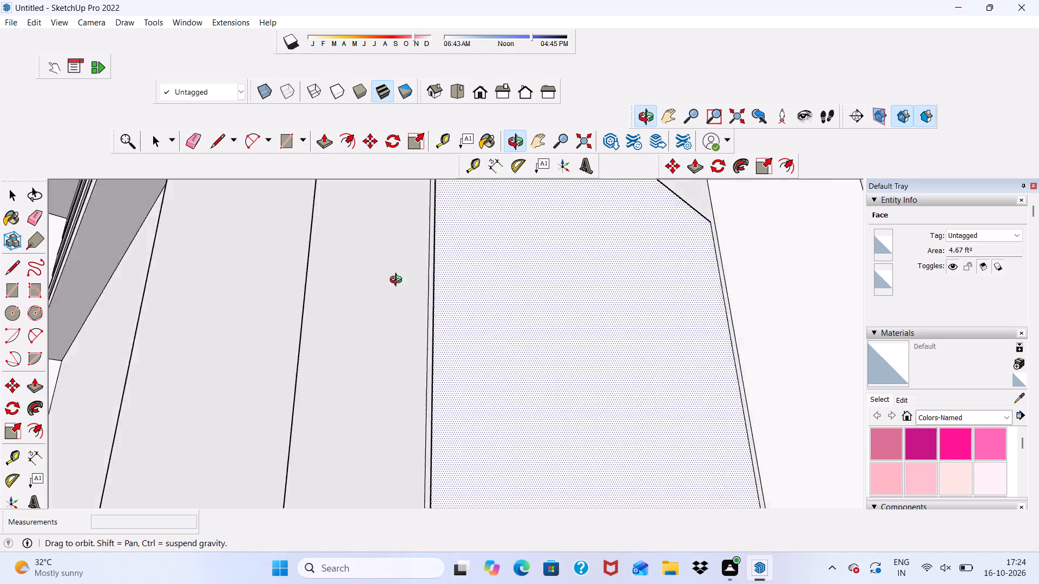
middle_drag(398, 281, 446, 324)
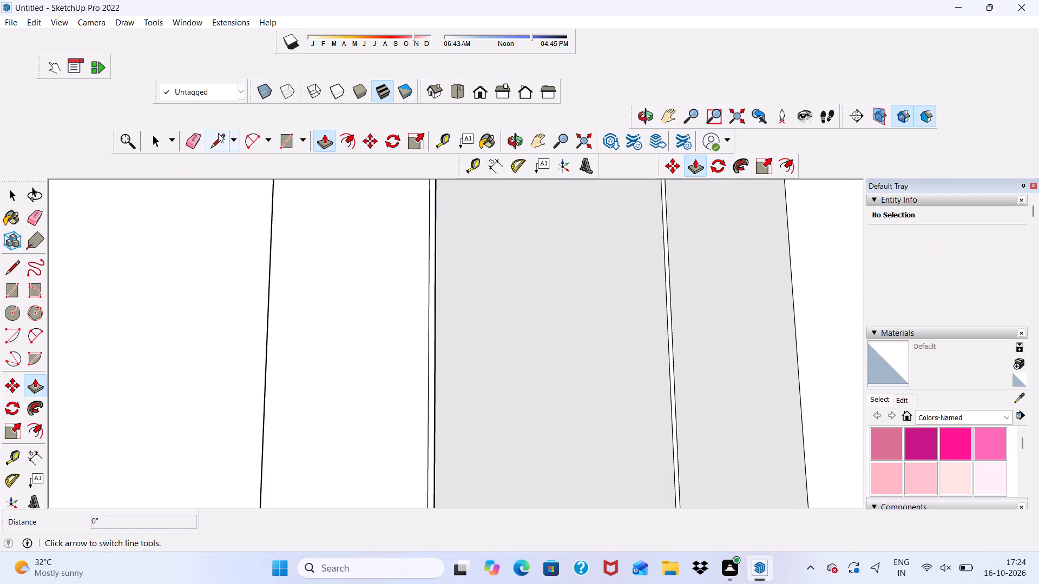
click(196, 140)
scroll(476, 329, up, 2)
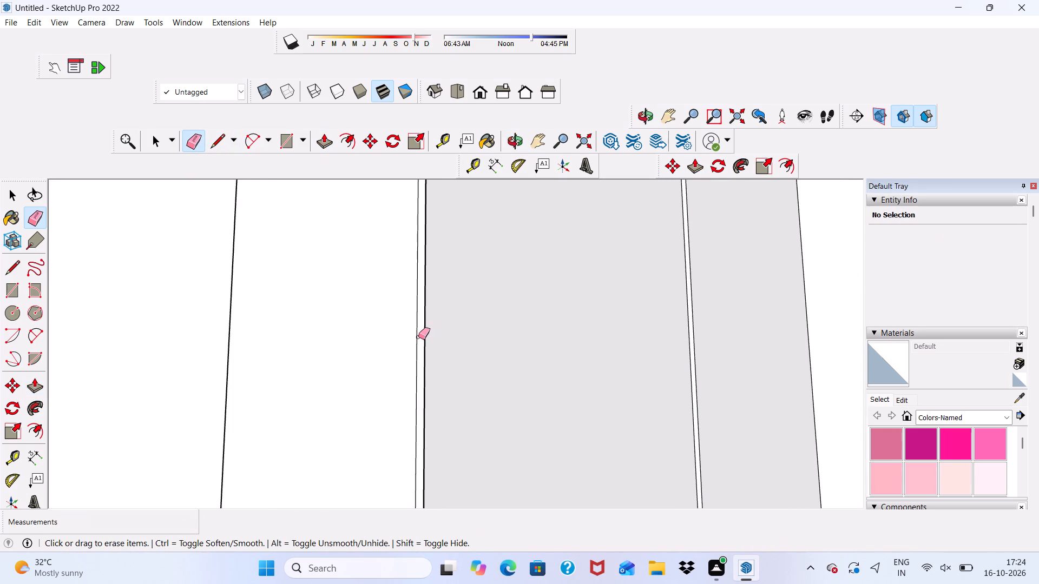
click(425, 334)
Erase the leftover long lines between the left strip's two blocks, undoing the erasure that takes away the adjoining panel face.
scroll(425, 330, down, 15)
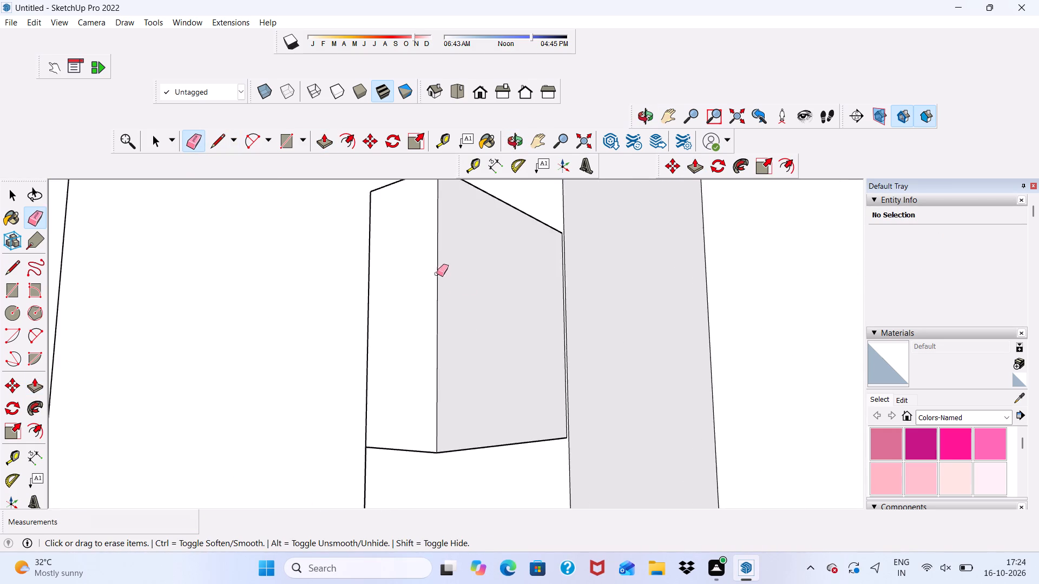
scroll(437, 274, down, 20)
scroll(457, 467, up, 1)
scroll(411, 443, down, 2)
middle_drag(411, 443, 629, 339)
scroll(386, 426, up, 5)
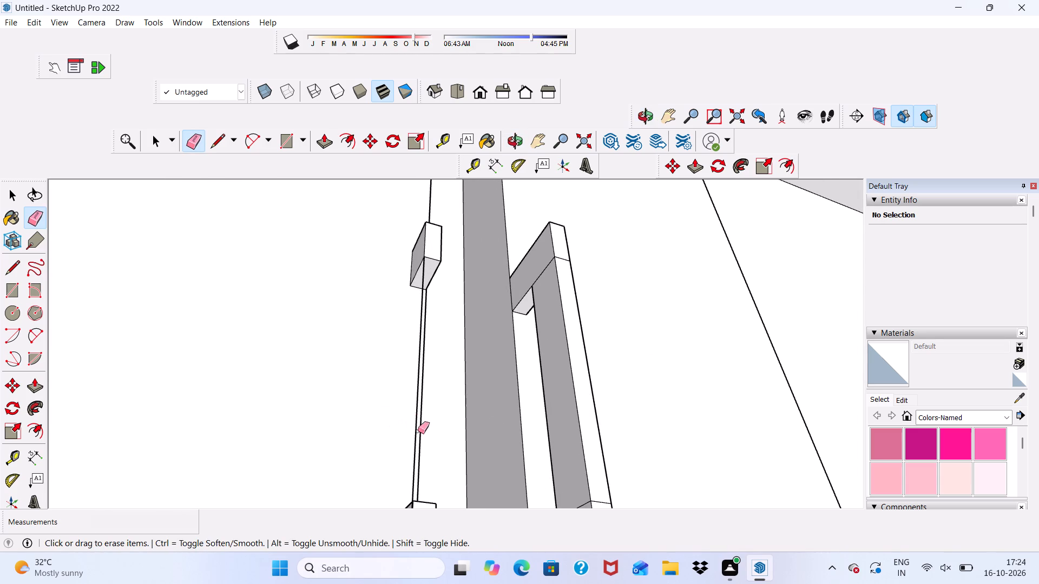
drag(419, 439, 410, 443)
click(410, 443)
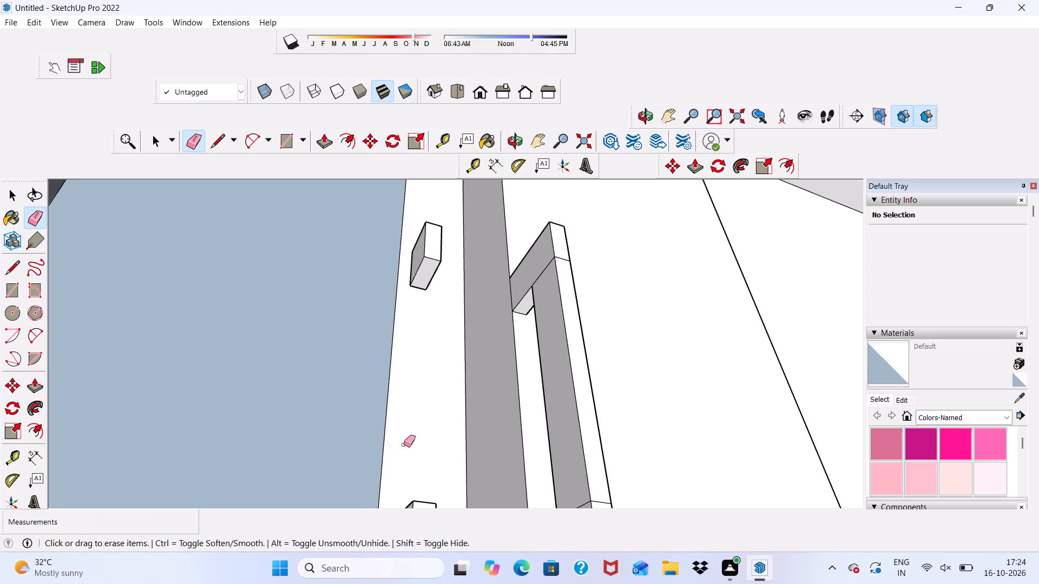
key(ctrl+z)
ctrl+click(406, 449)
scroll(410, 433, down, 2)
middle_drag(415, 419, 285, 431)
scroll(357, 410, up, 4)
drag(430, 414, 436, 428)
scroll(386, 310, down, 6)
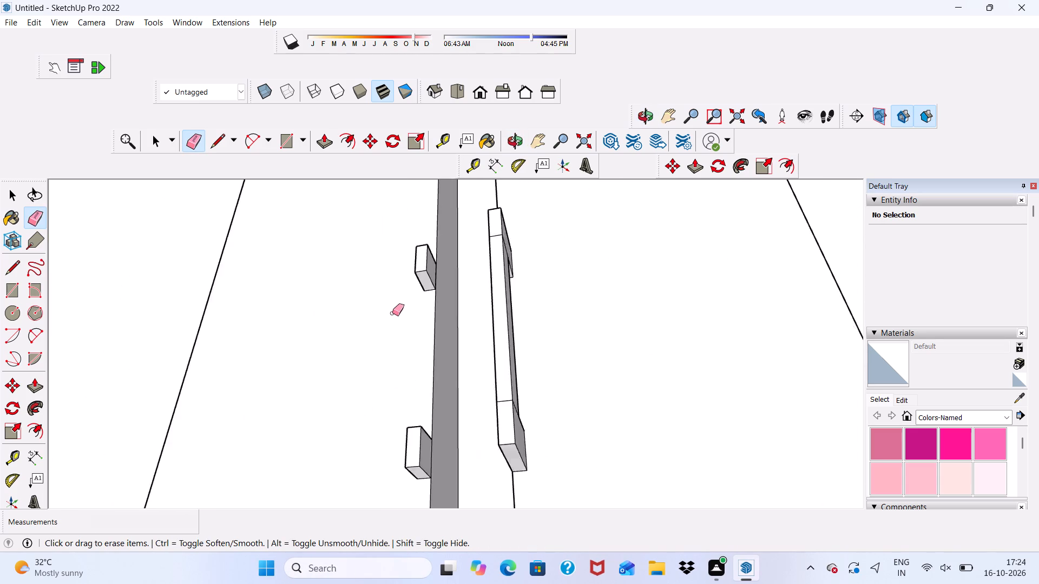
Erase the short leftover line stub at the front bottom corner of the left strip's lower block.
scroll(396, 322, down, 5)
scroll(435, 410, up, 10)
scroll(399, 416, down, 2)
scroll(386, 428, up, 6)
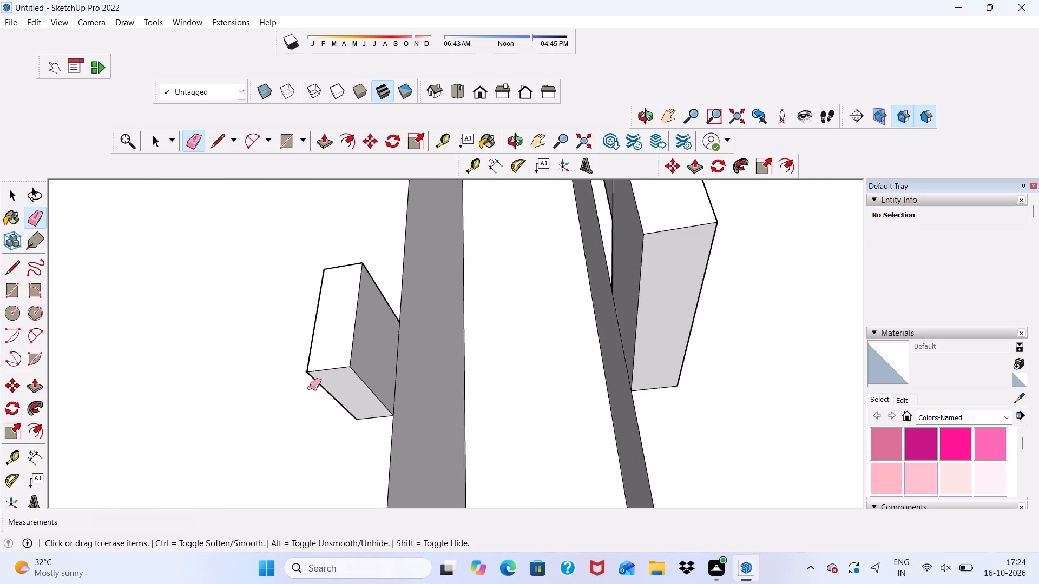
scroll(310, 388, up, 4)
middle_drag(298, 364, 406, 352)
scroll(405, 335, up, 10)
scroll(374, 337, down, 1)
scroll(371, 330, up, 5)
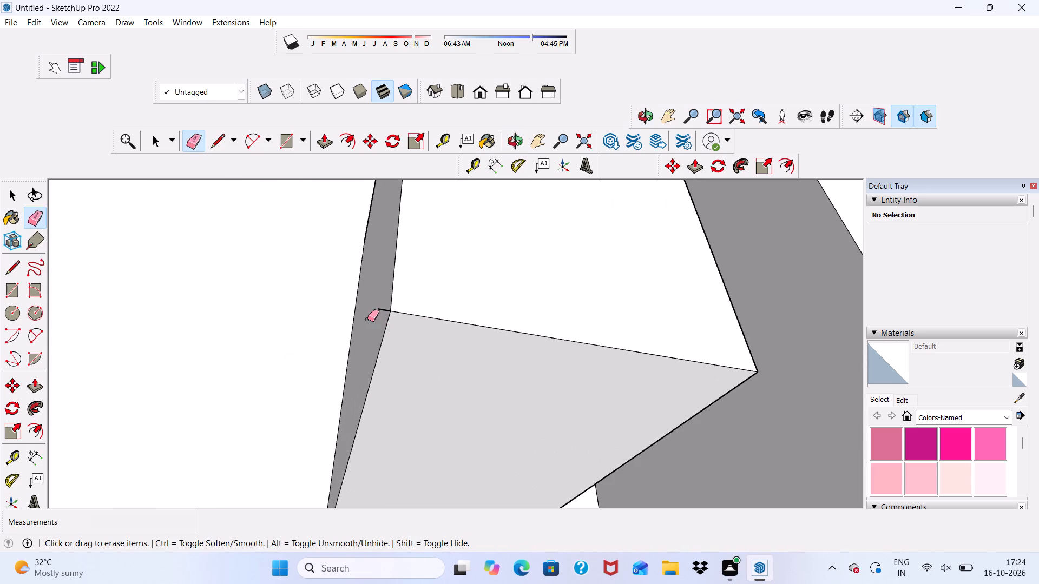
scroll(392, 303, up, 4)
scroll(390, 298, down, 5)
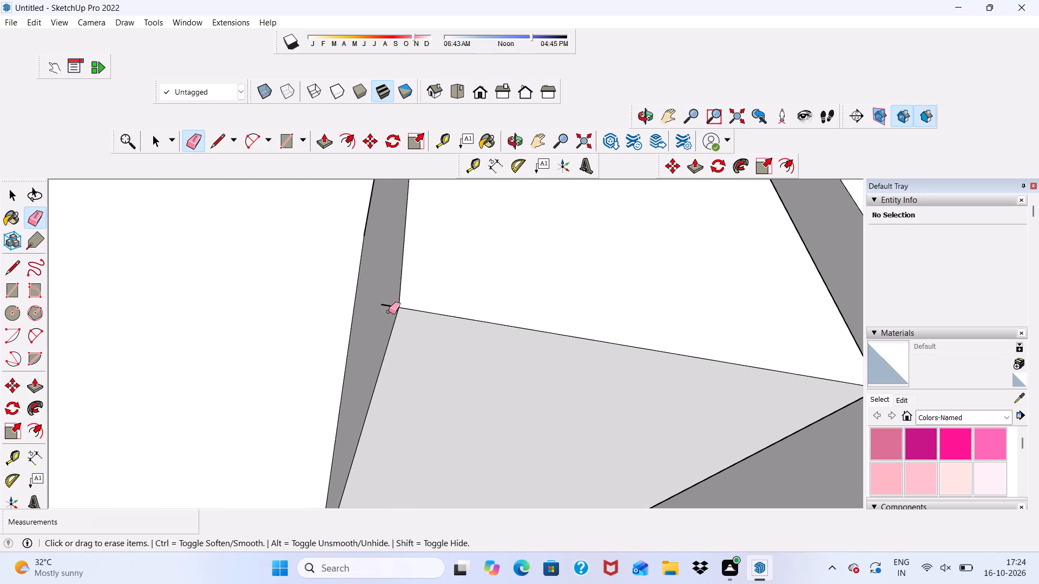
click(387, 309)
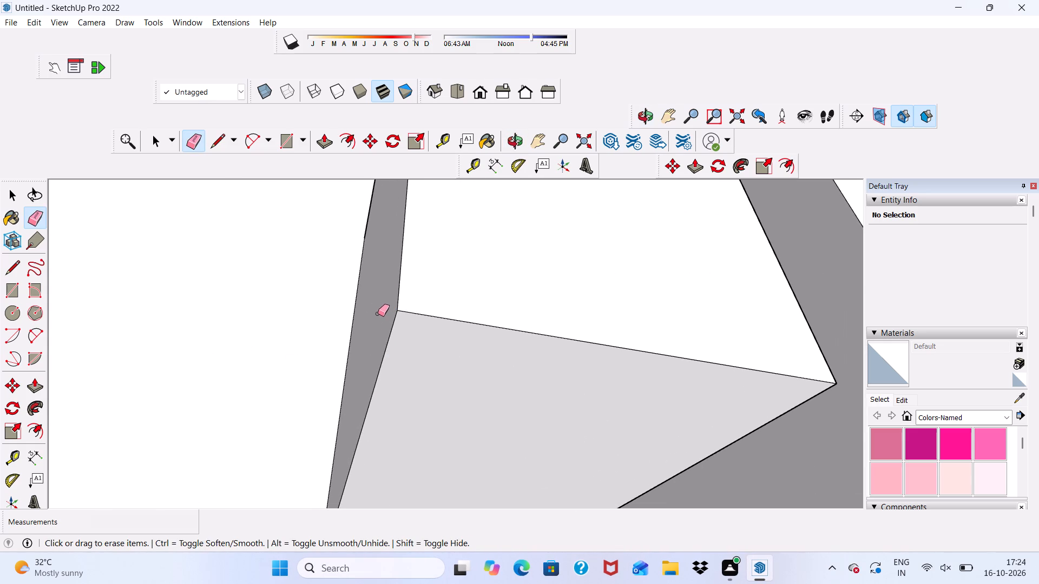
key(space)
text(b)
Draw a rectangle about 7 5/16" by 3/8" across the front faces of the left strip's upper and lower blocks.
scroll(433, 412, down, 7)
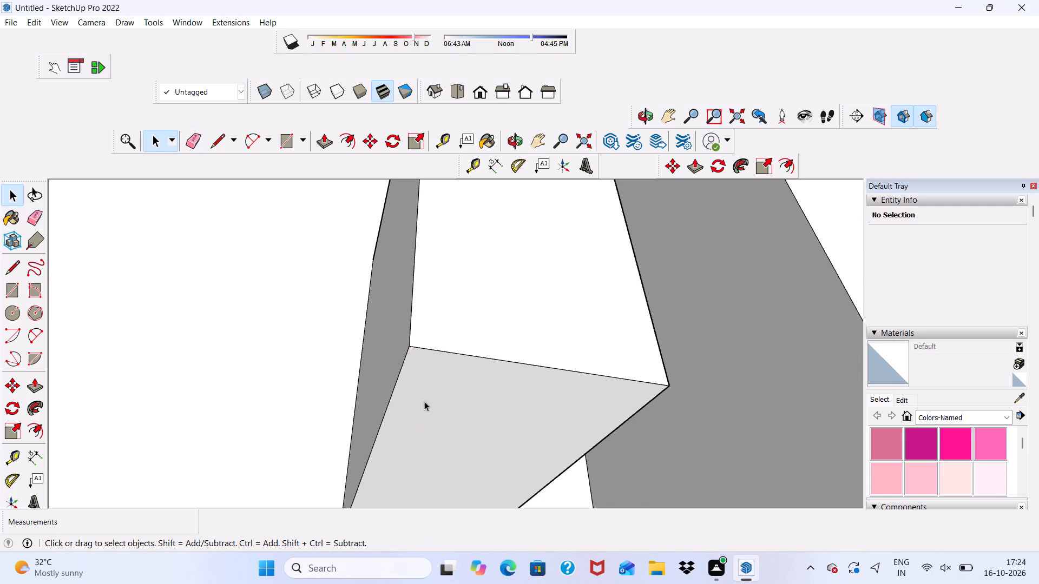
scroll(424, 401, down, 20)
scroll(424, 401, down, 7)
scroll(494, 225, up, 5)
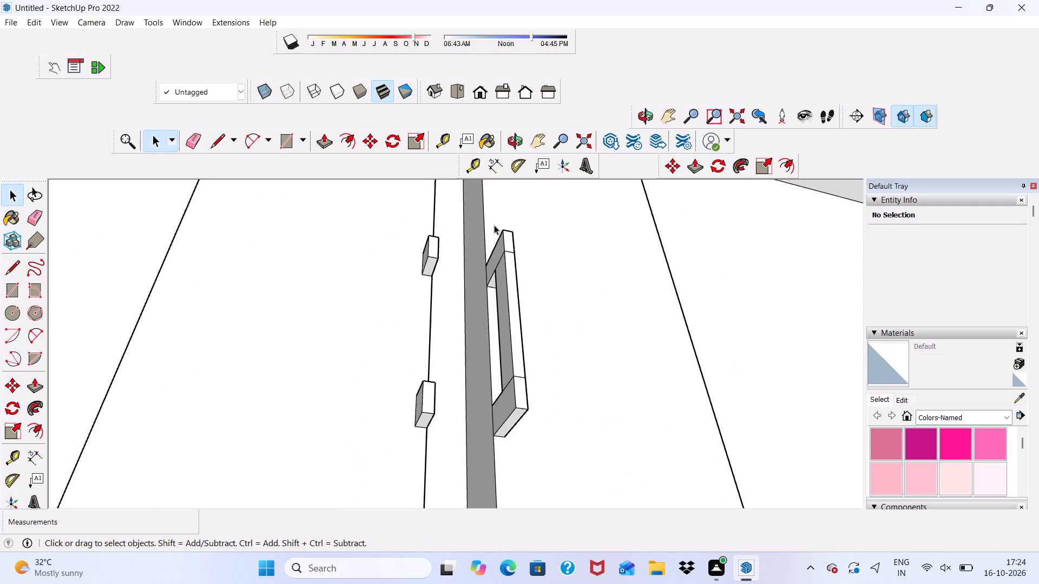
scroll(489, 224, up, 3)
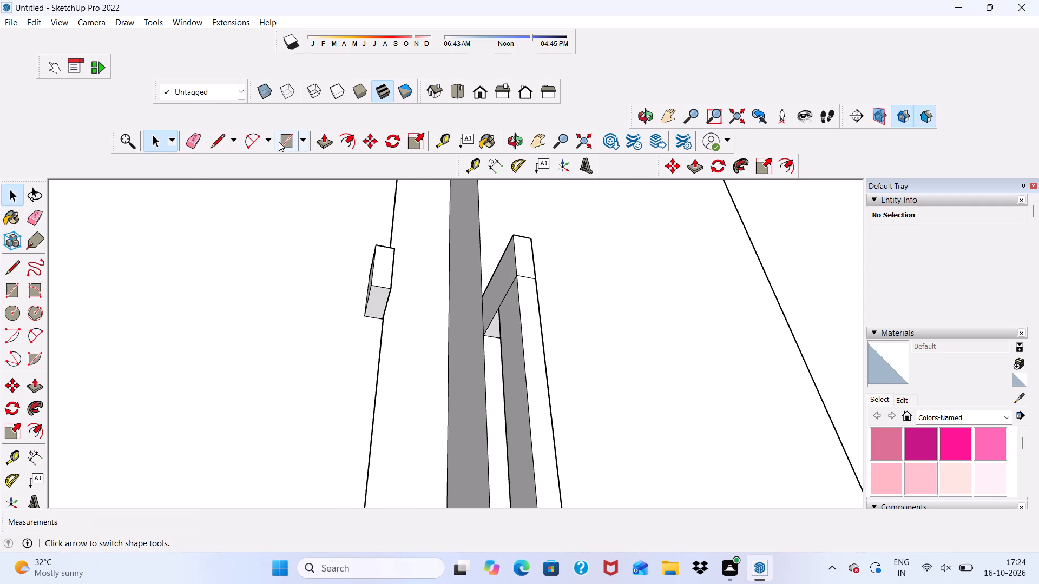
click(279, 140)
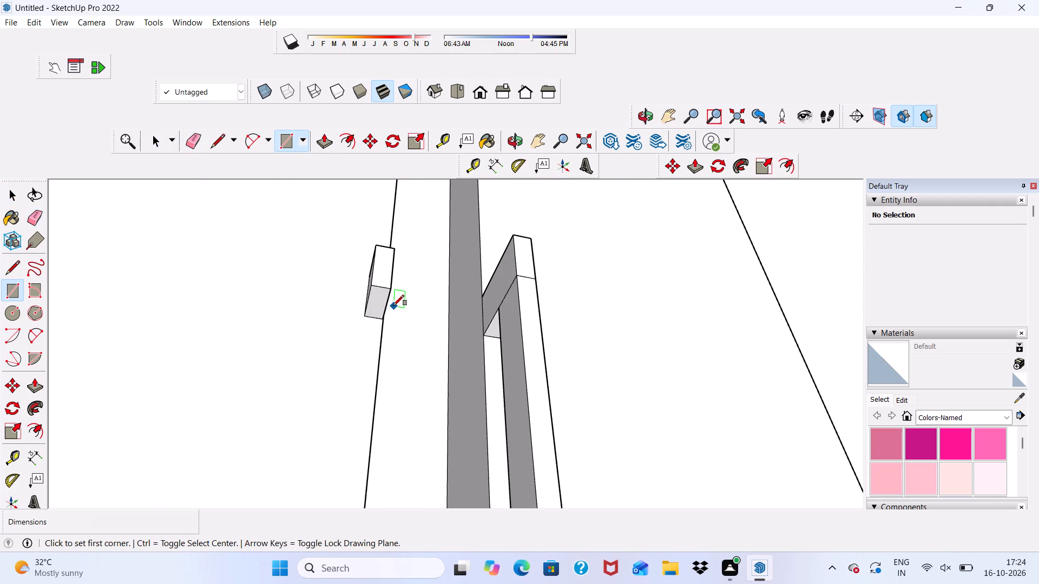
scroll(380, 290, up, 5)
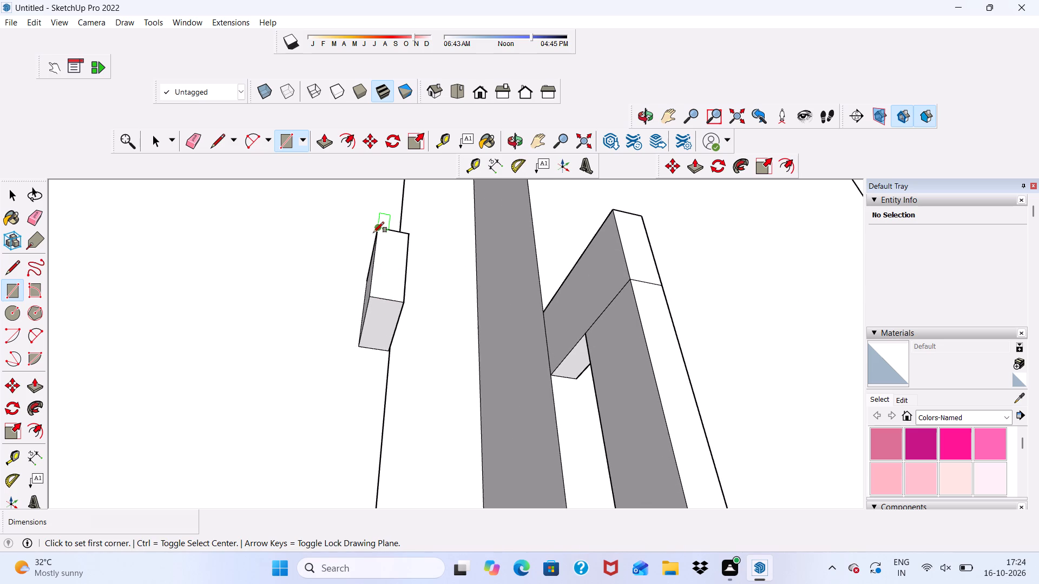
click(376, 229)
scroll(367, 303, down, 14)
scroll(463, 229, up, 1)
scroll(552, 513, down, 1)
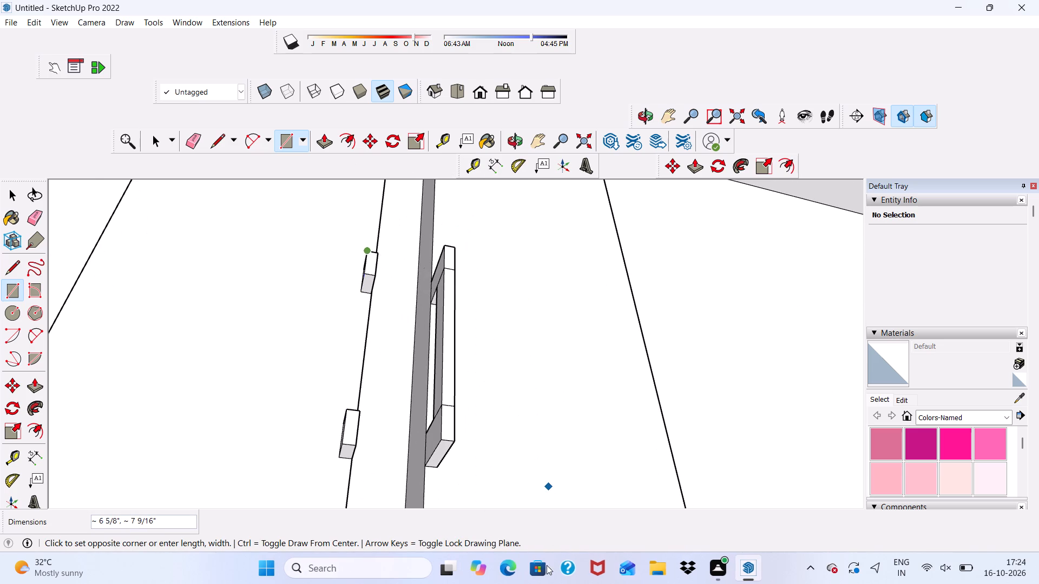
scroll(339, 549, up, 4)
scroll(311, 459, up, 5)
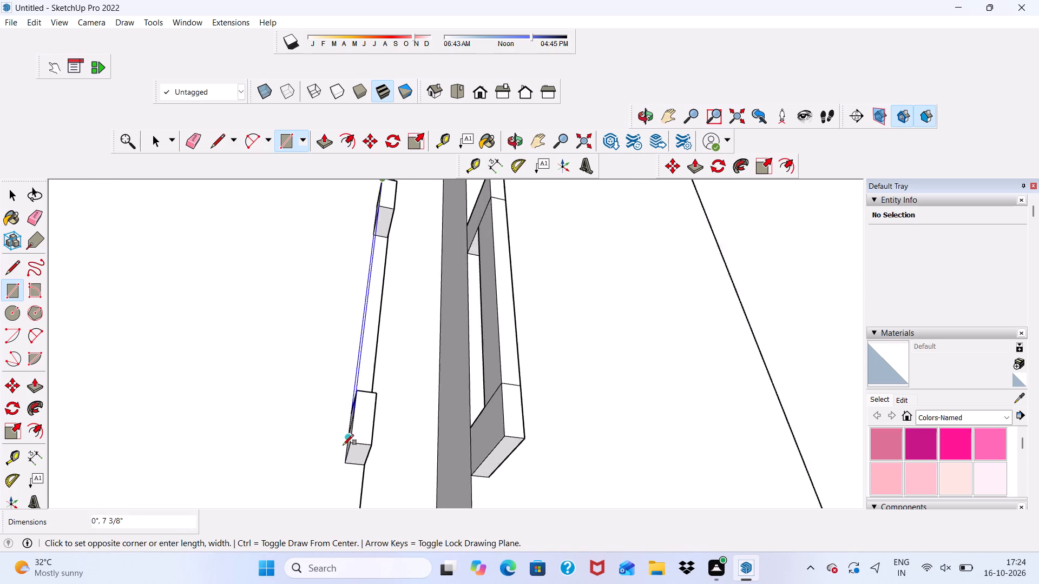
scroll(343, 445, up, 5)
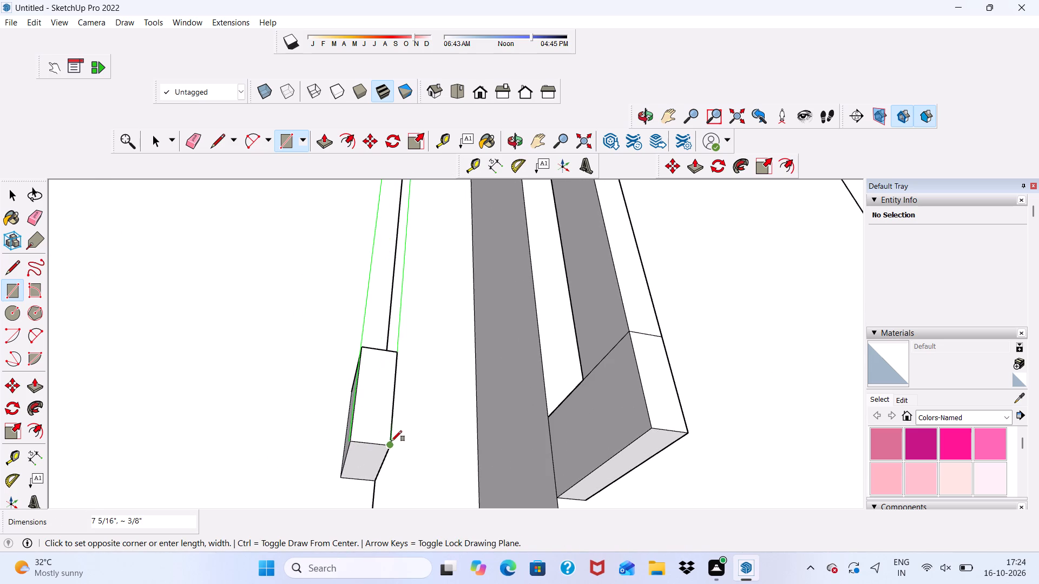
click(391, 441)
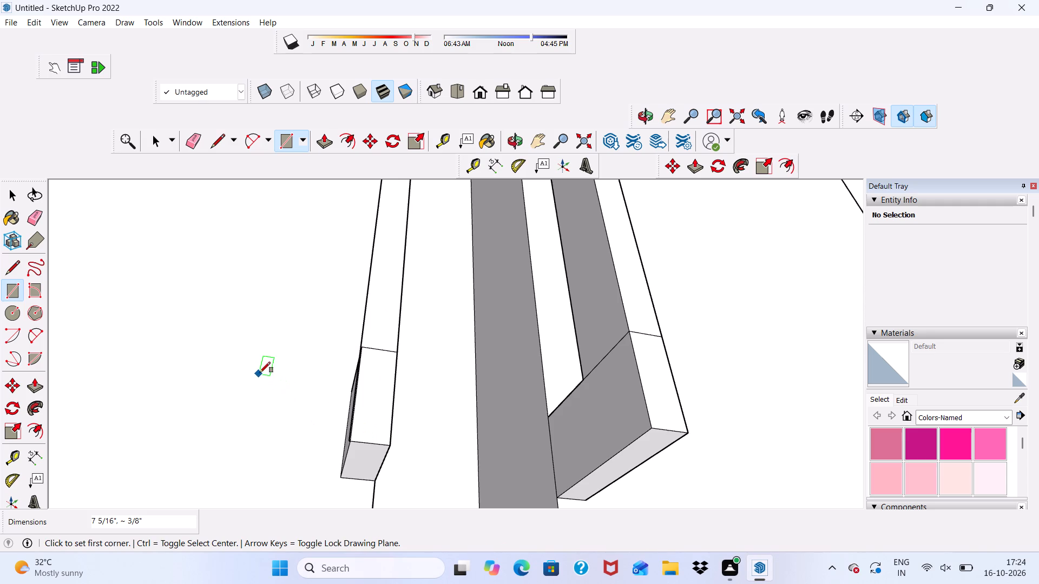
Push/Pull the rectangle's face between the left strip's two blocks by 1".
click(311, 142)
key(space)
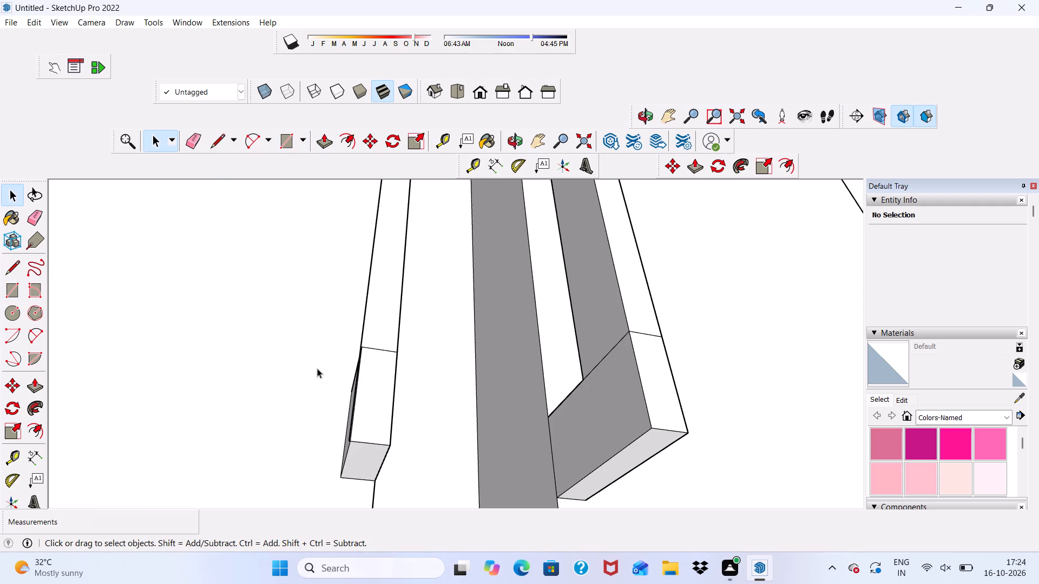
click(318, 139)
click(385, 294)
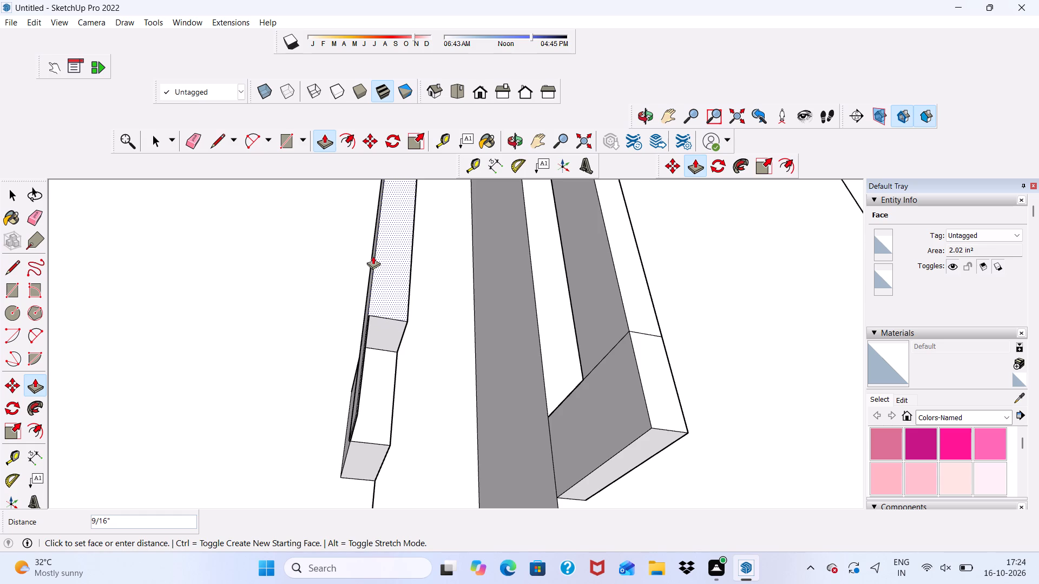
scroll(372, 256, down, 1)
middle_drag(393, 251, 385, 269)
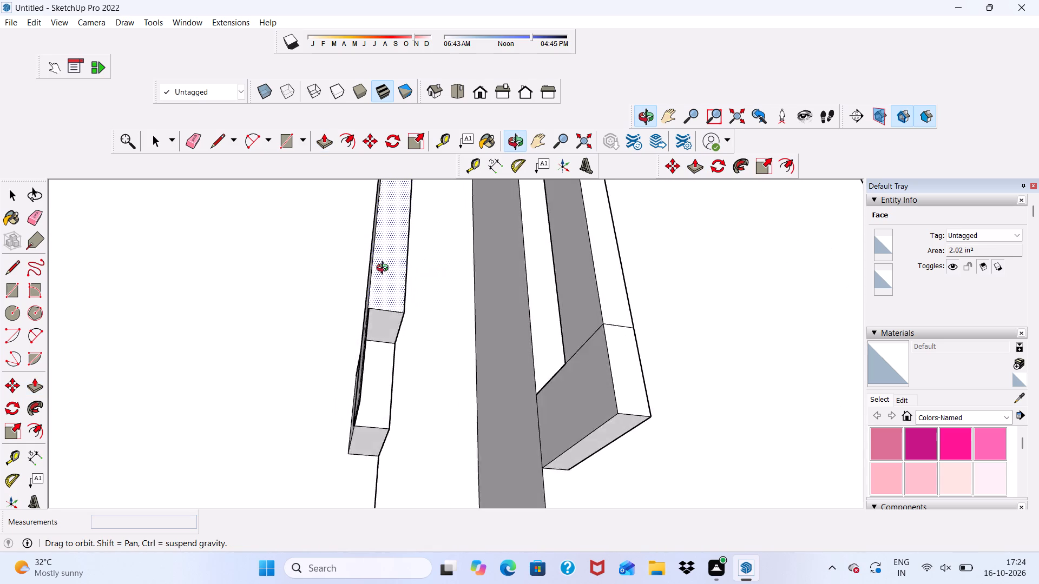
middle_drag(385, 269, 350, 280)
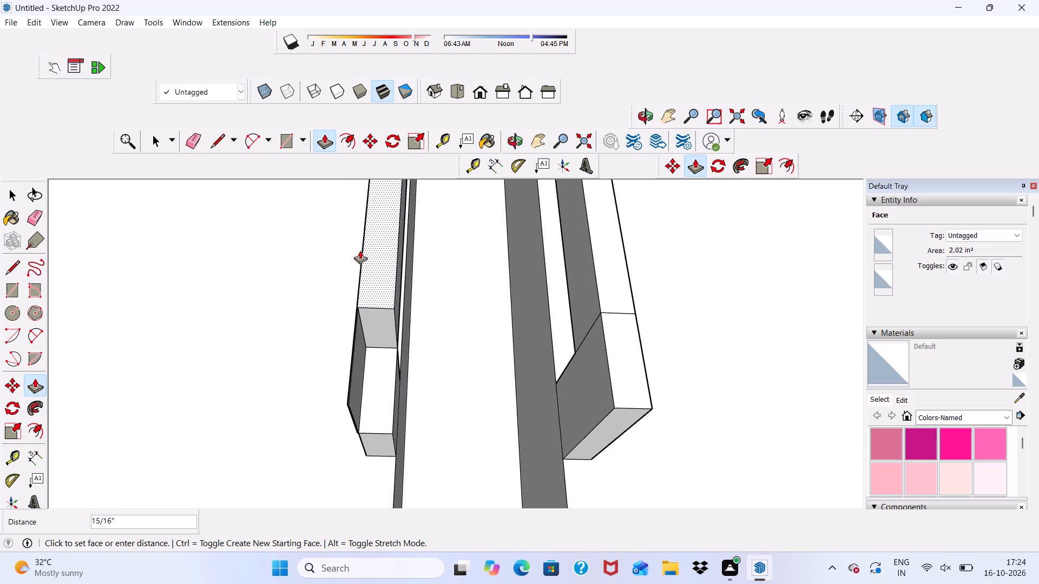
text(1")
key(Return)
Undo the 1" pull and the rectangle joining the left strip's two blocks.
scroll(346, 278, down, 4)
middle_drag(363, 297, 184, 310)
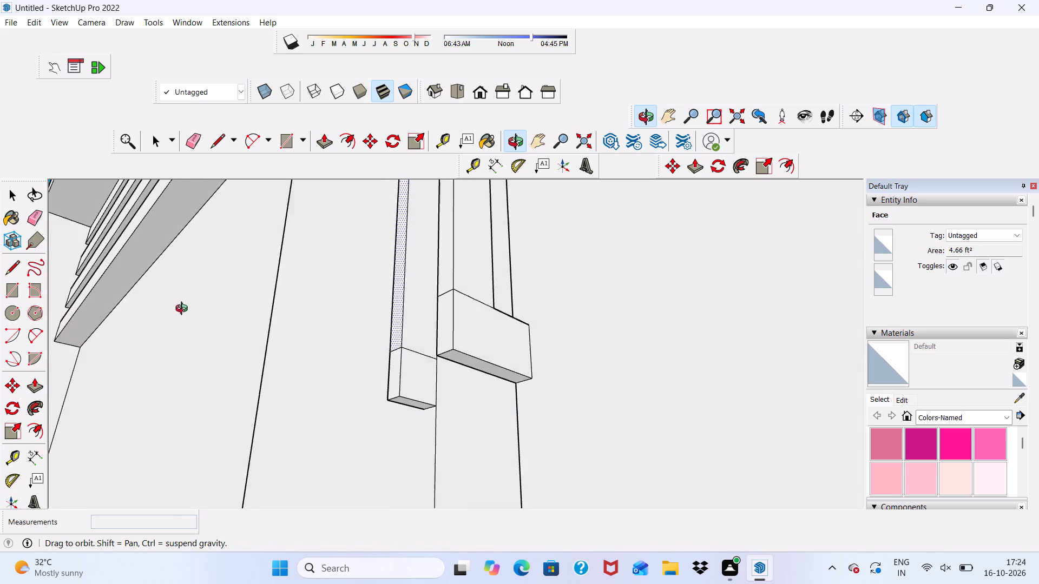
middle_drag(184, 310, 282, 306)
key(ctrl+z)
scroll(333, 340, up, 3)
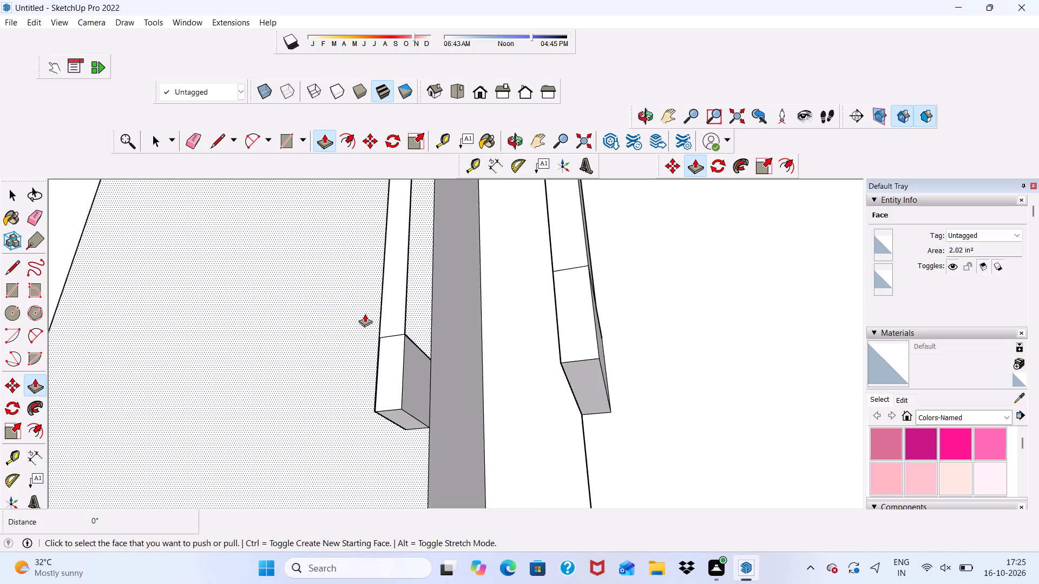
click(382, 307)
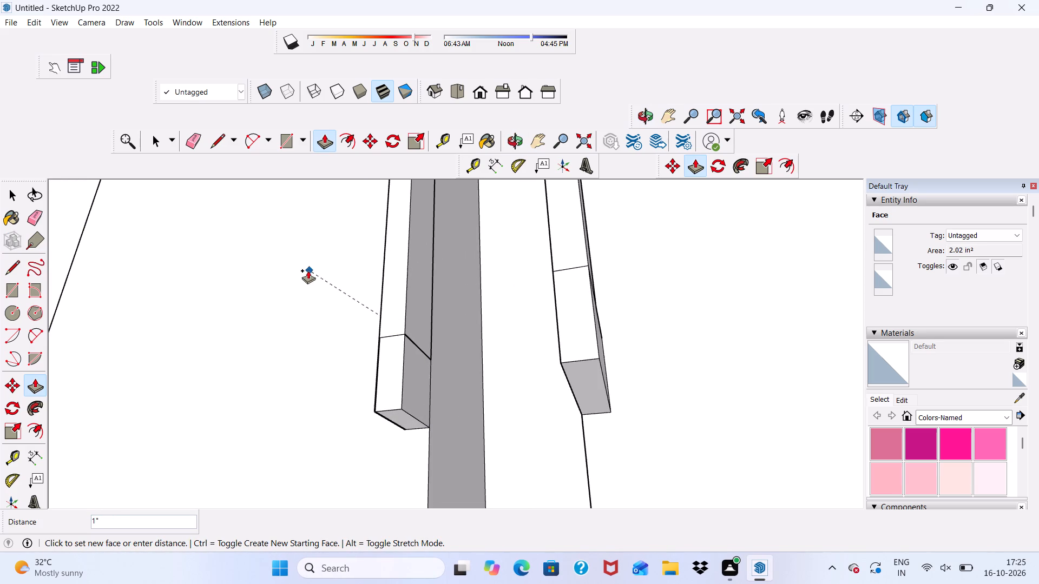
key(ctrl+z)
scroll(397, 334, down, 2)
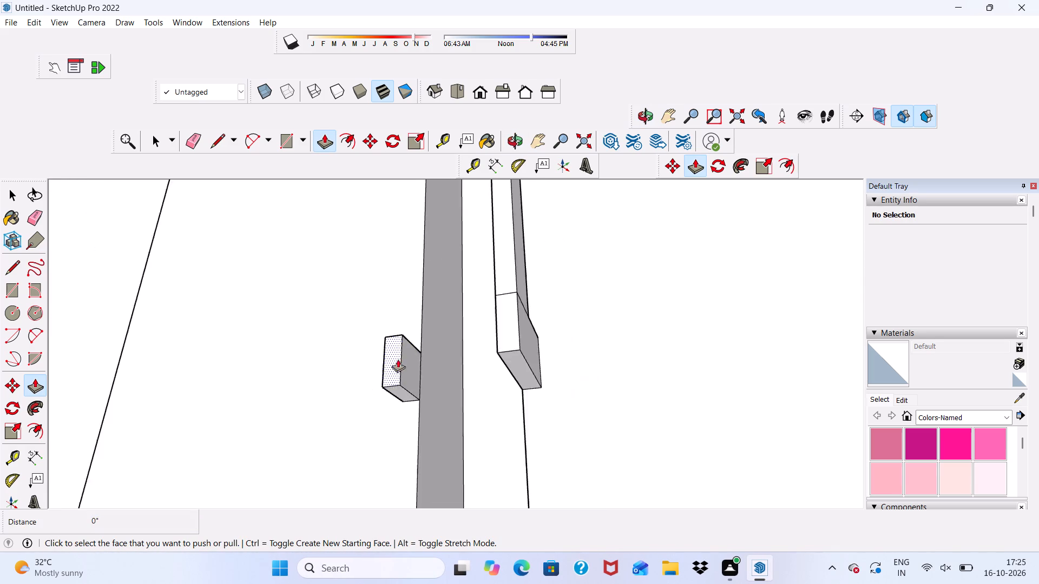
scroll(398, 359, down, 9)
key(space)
Draw a rectangle about 7 5/16" by 3/8" from the upper block's top front corner to the lower block's opposite bottom corner.
scroll(375, 208, up, 4)
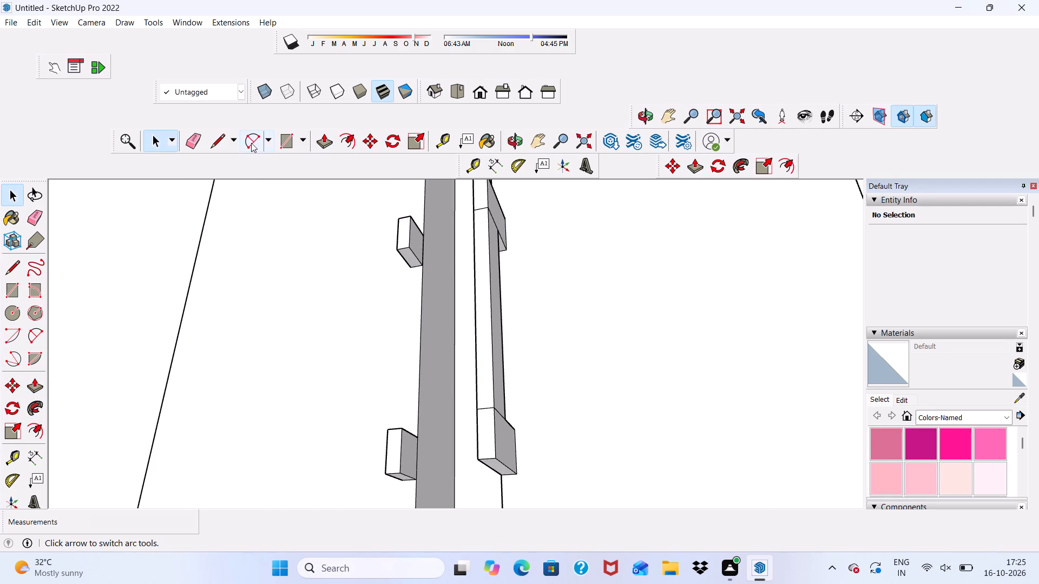
click(278, 140)
scroll(396, 198, up, 9)
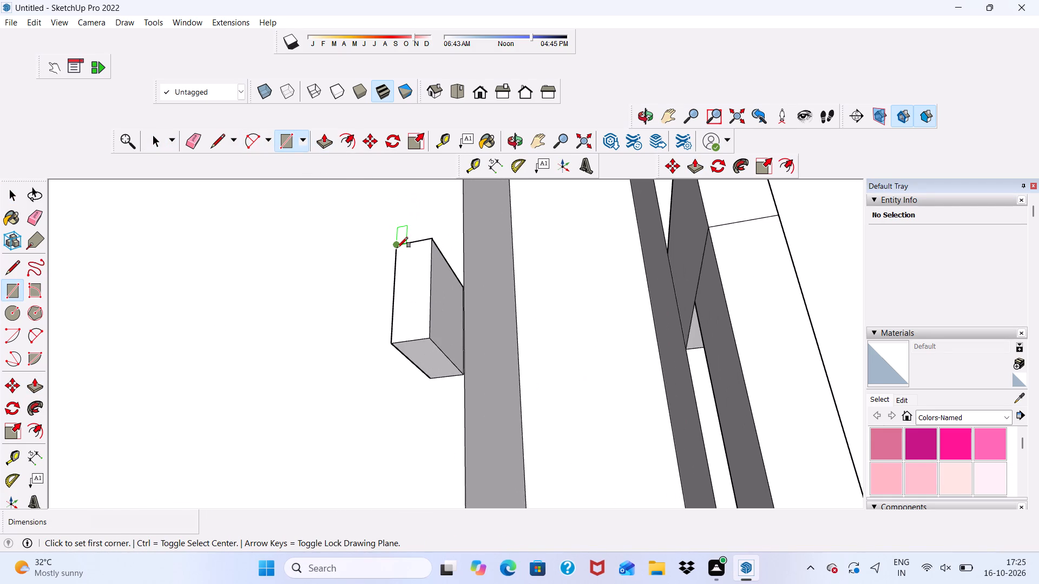
click(397, 248)
scroll(403, 238, down, 16)
scroll(369, 423, up, 3)
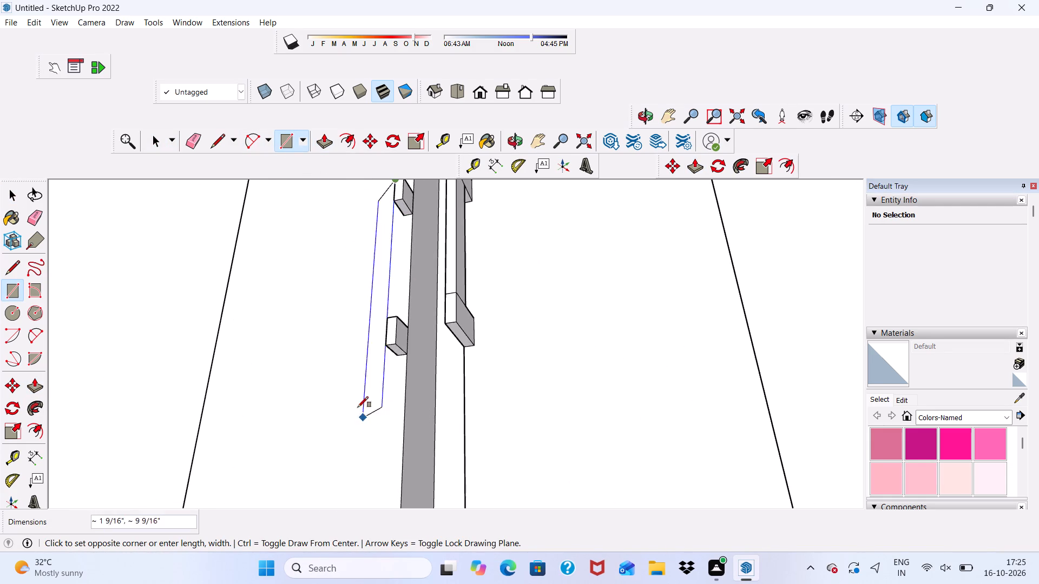
scroll(390, 333, up, 7)
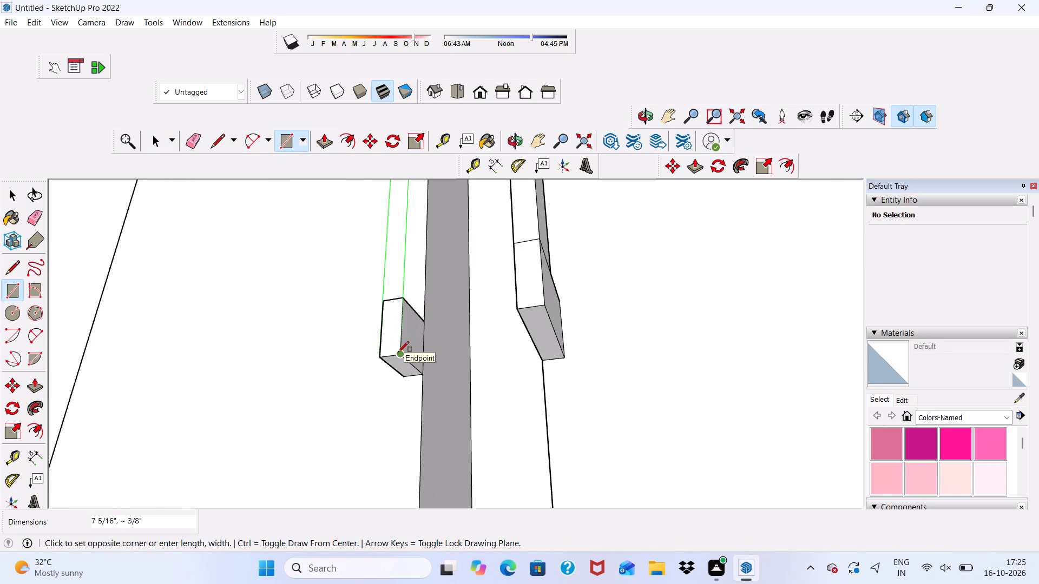